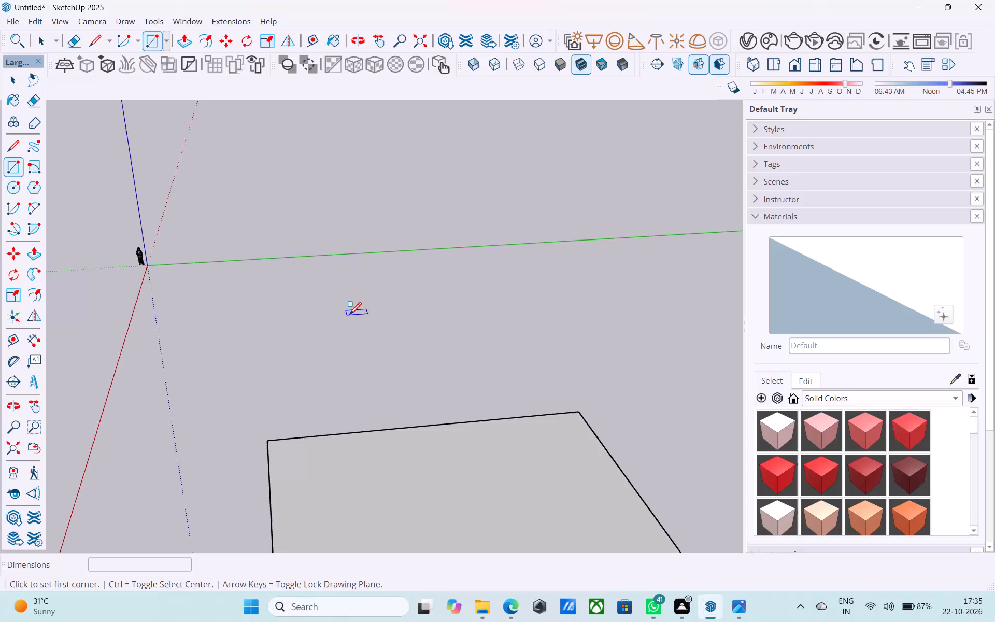
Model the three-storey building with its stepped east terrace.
Examine the flat rectangular face near the origin from low, side and elevated viewpoints.
scroll(332, 289, "down", 9, "ctrl")
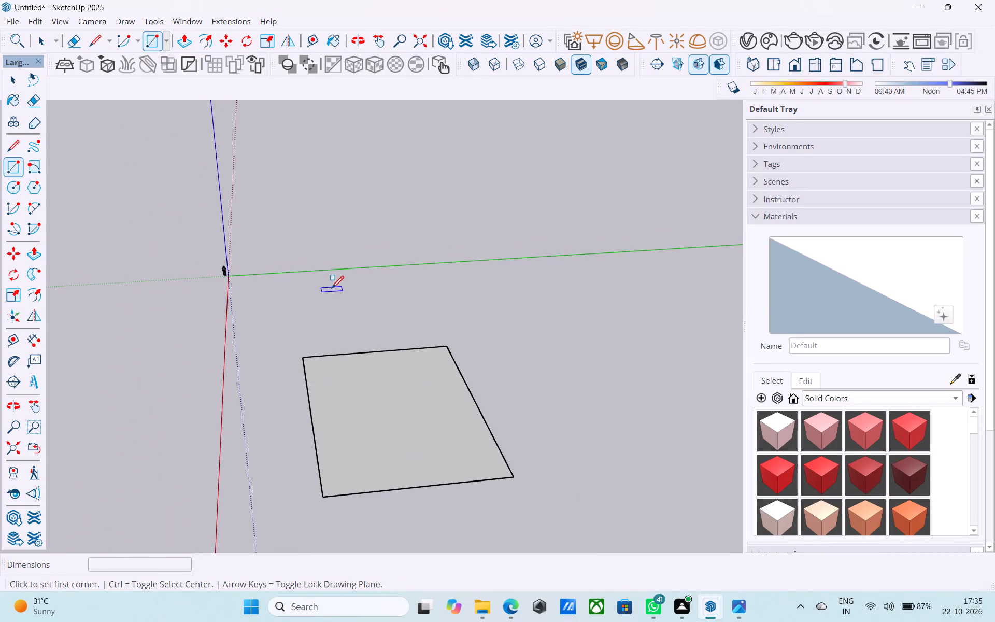
key("o")
left_click_drag(249, 361, 374, 235)
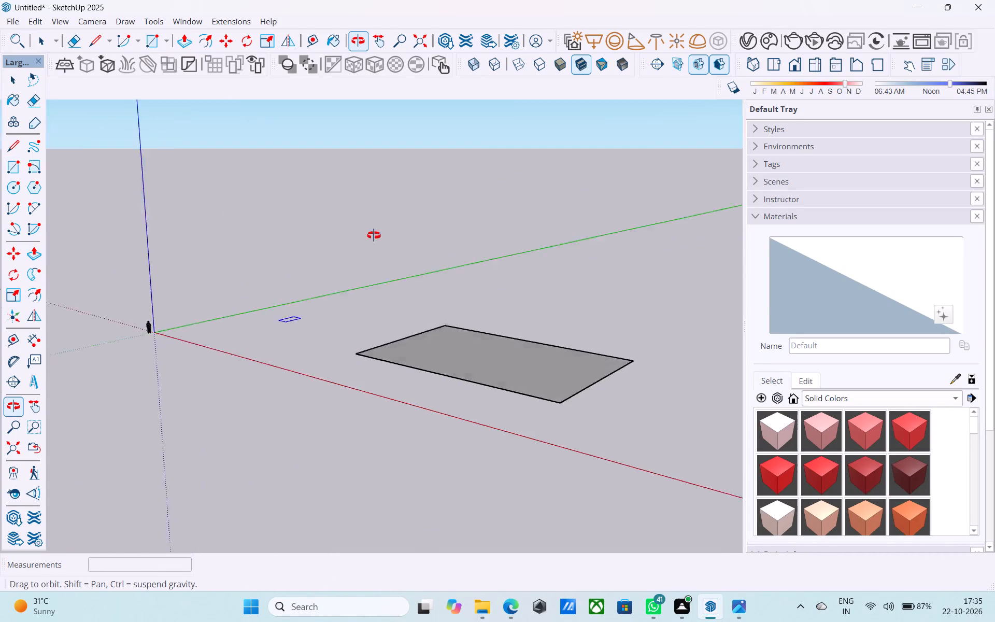
left_click_drag(374, 235, 234, 315)
left_click_drag(336, 378, 148, 316)
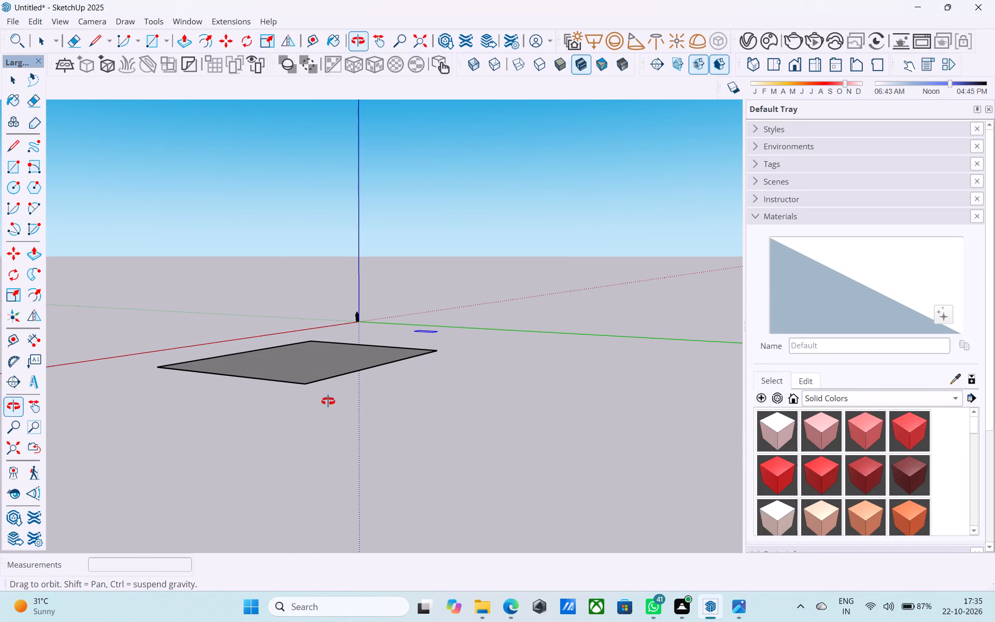
left_click_drag(328, 360, 416, 496)
left_click_drag(394, 368, 359, 220)
scroll(359, 220, "down", 4, "ctrl")
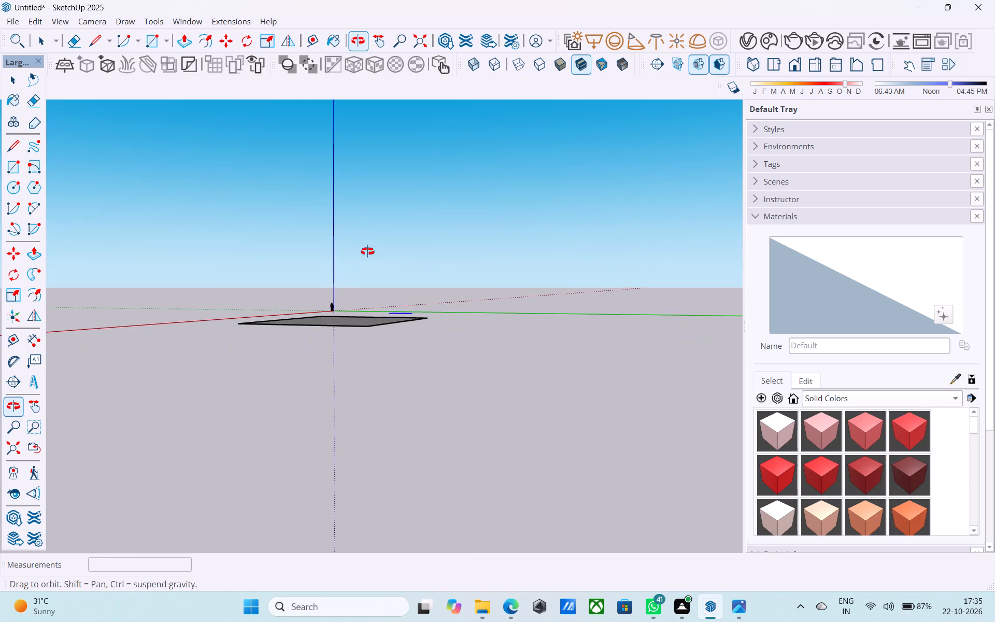
left_click_drag(396, 351, 419, 448)
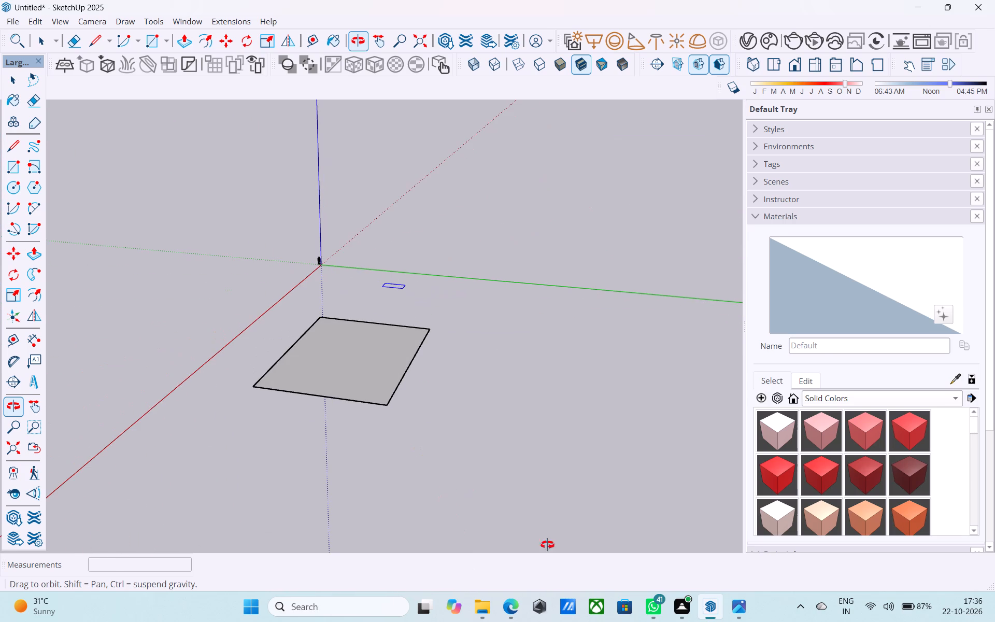
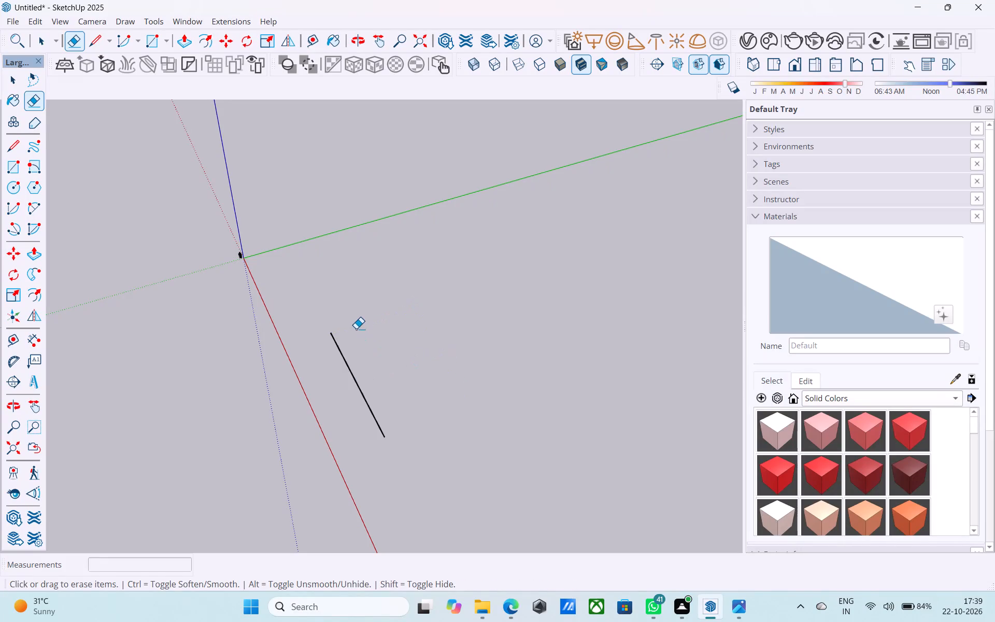
Erase the leftover loose edge beside the red axis.
left_click_drag(361, 335, 349, 369)
Draw a 40' by 40' rectangle on the ground plane, clear of the origin between the red and green axes.
scroll(355, 290, "down", 7)
middle_click_drag(378, 321, 284, 301)
middle_click_drag(347, 380, 316, 303)
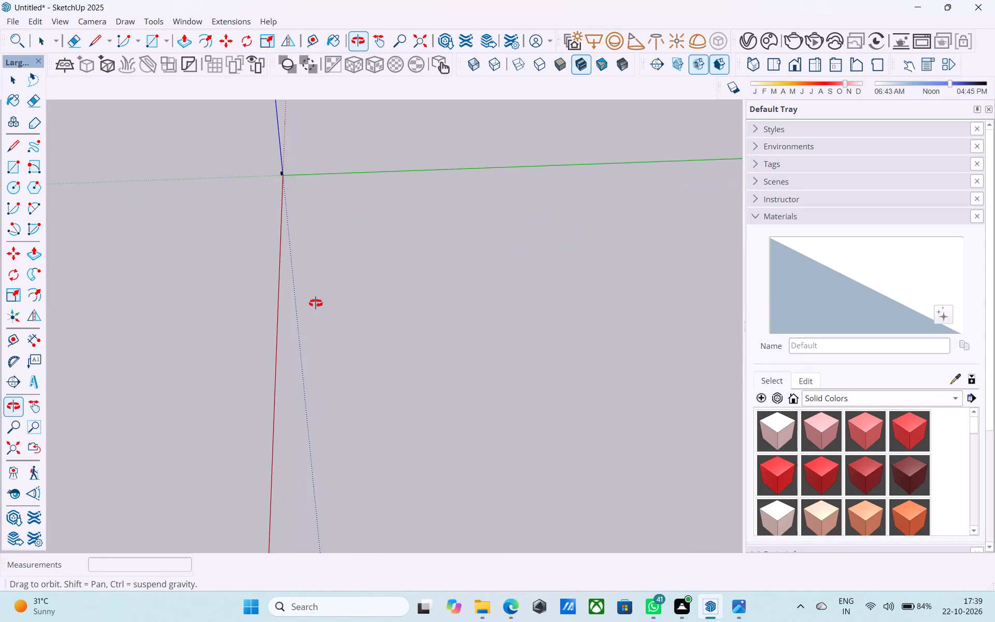
middle_click_drag(316, 303, 360, 299)
middle_click_drag(520, 318, 446, 319)
key("r")
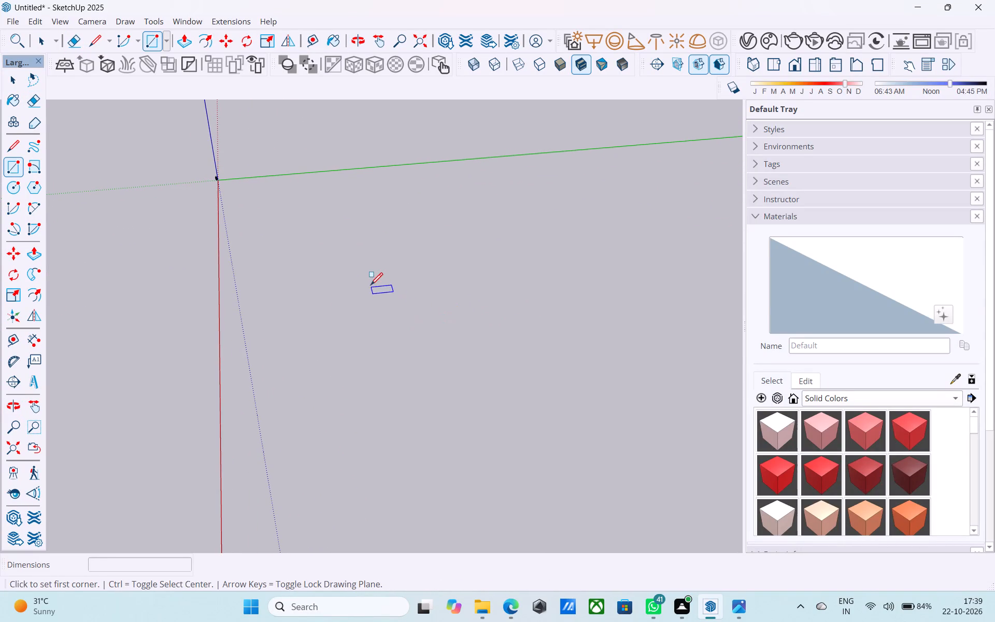
left_click(354, 271)
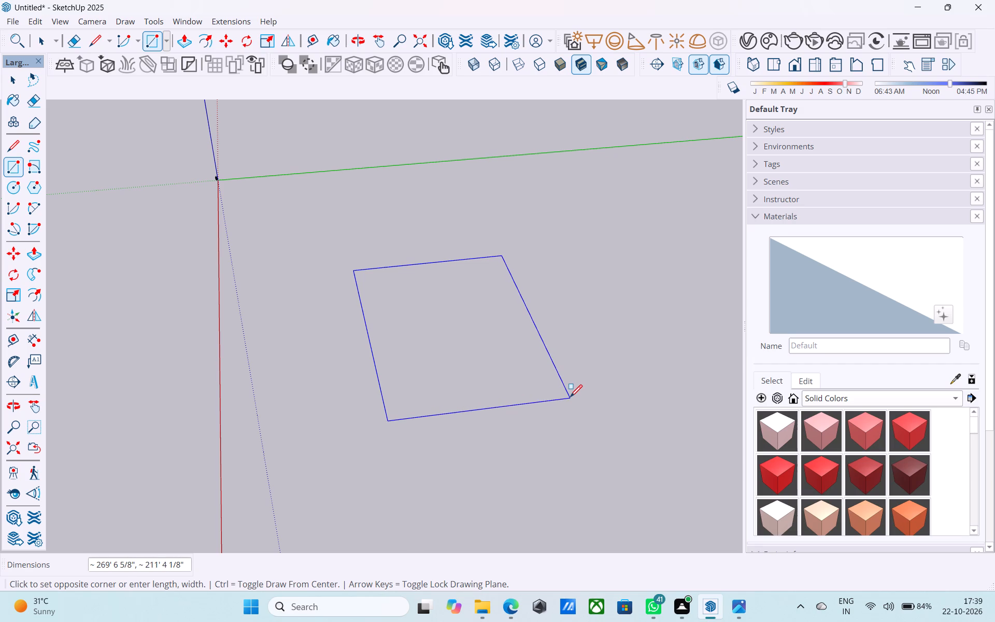
type("40',40'")
key("Return")
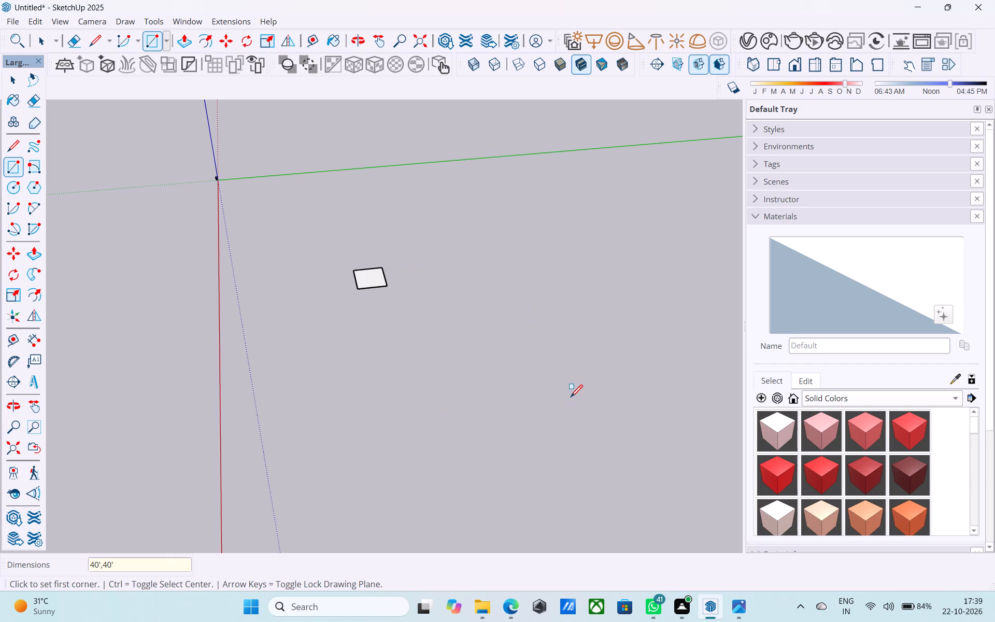
key("space")
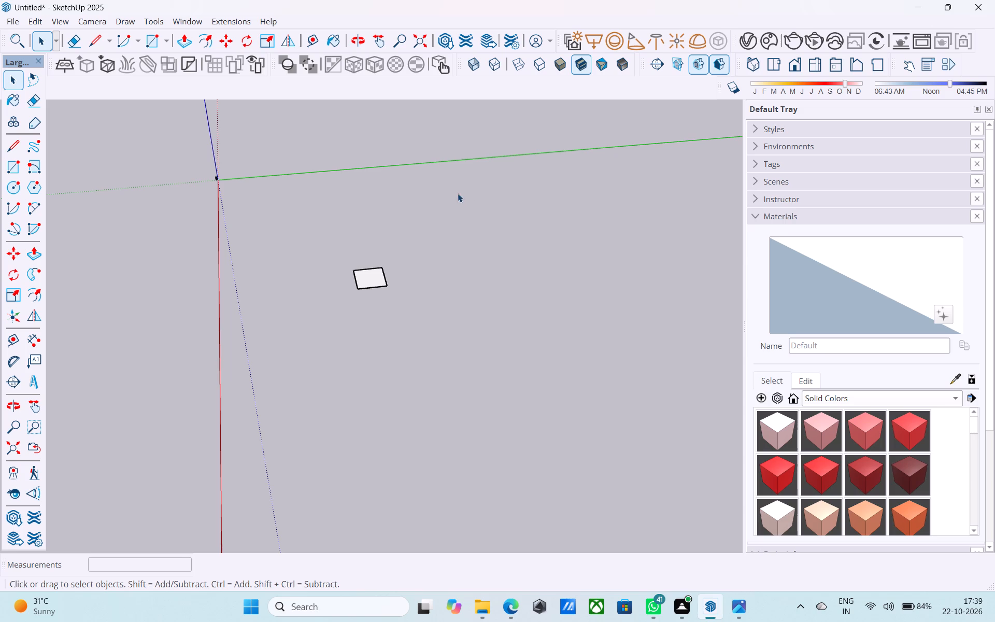
Offset the outline of the 40' square face inward by 9" to form a wall-thickness border.
scroll(369, 300, "up", 17)
middle_click_drag(483, 293, 472, 319)
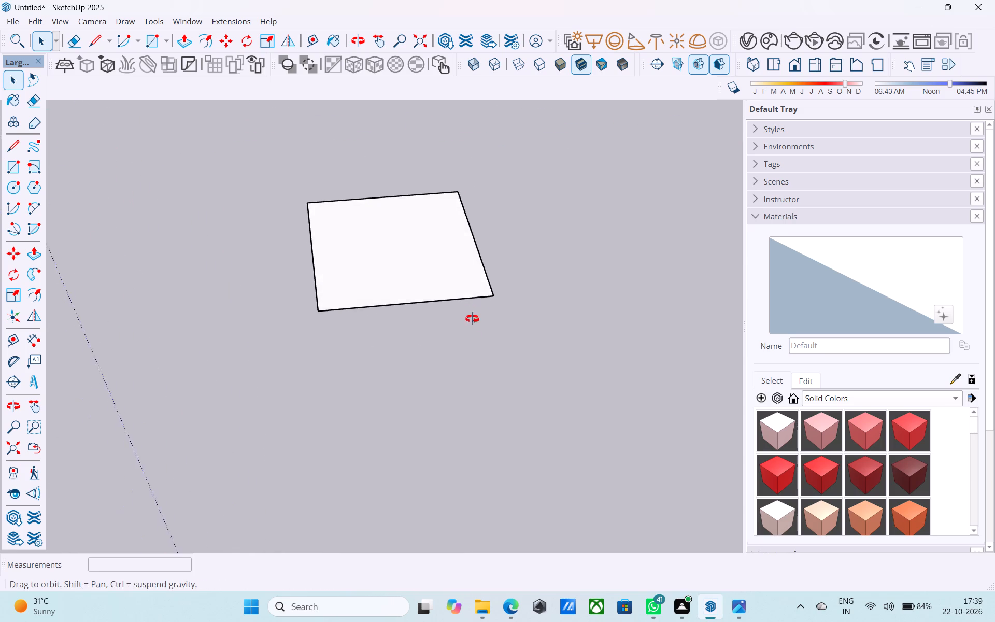
middle_click_drag(472, 319, 473, 421)
scroll(365, 327, "up", 4)
scroll(363, 337, "down", 5)
scroll(339, 181, "up", 4)
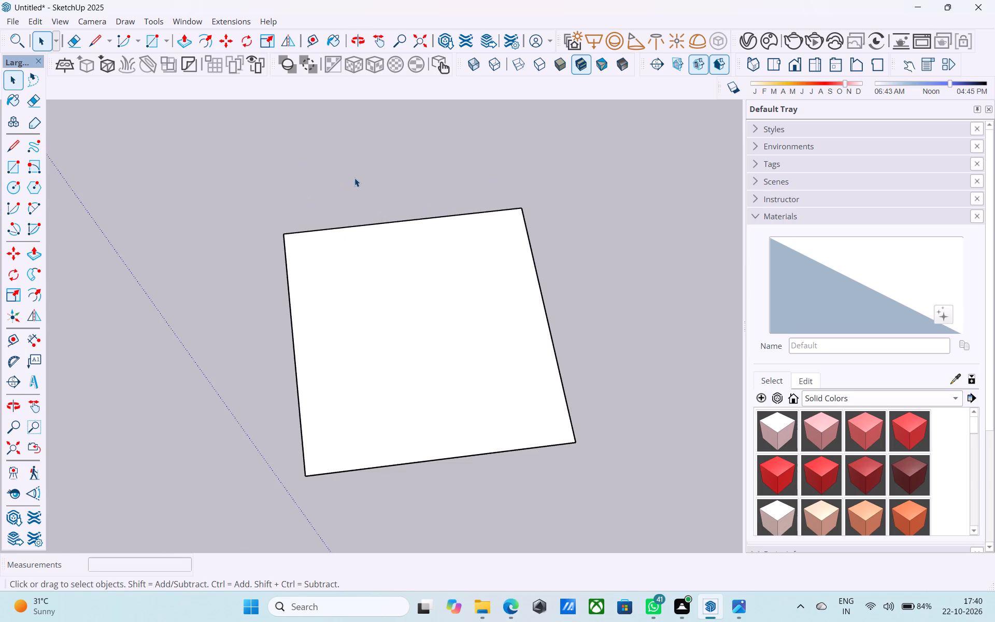
scroll(354, 178, "up", 1)
middle_click_drag(354, 178, 343, 118)
scroll(343, 148, "down", 1)
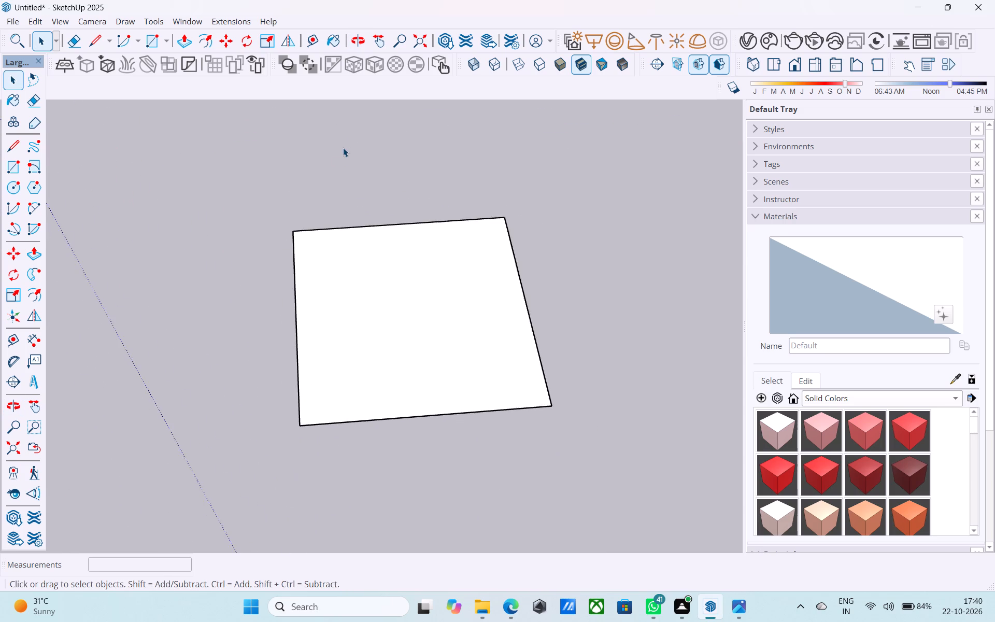
scroll(343, 148, "down", 2)
scroll(353, 312, "up", 6)
left_click(355, 310)
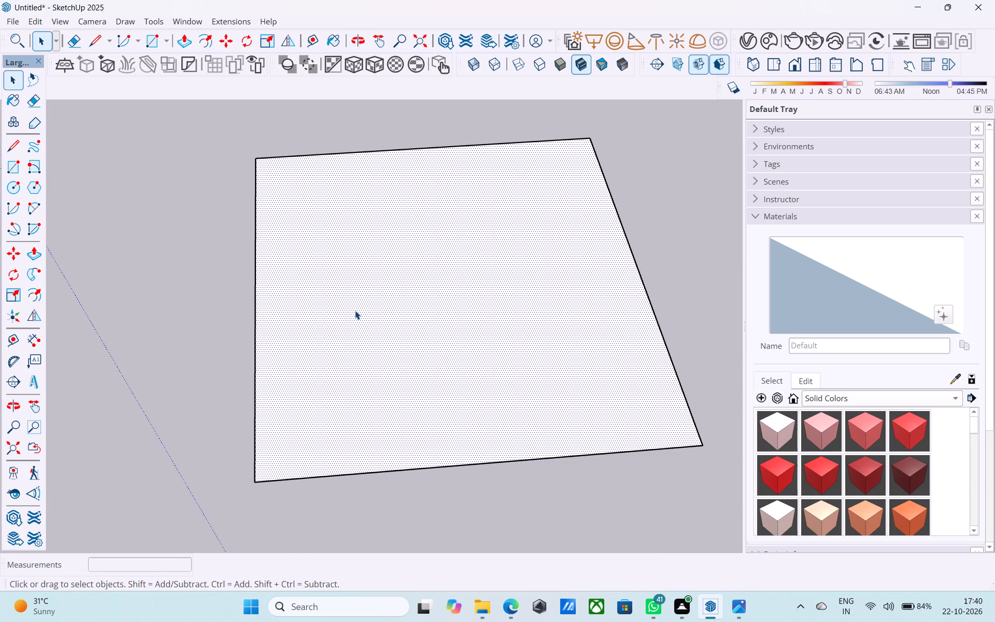
key("f")
left_click(355, 310)
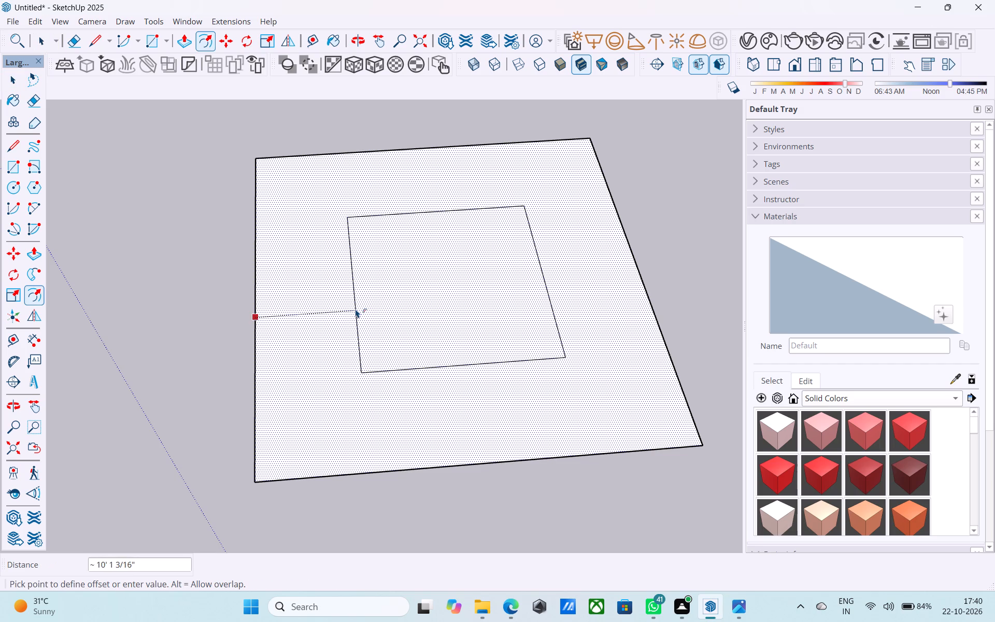
type("9\"")
key("Return")
key("space")
Examine the square face and its inner border from several angles and distances.
scroll(355, 308, "down", 1)
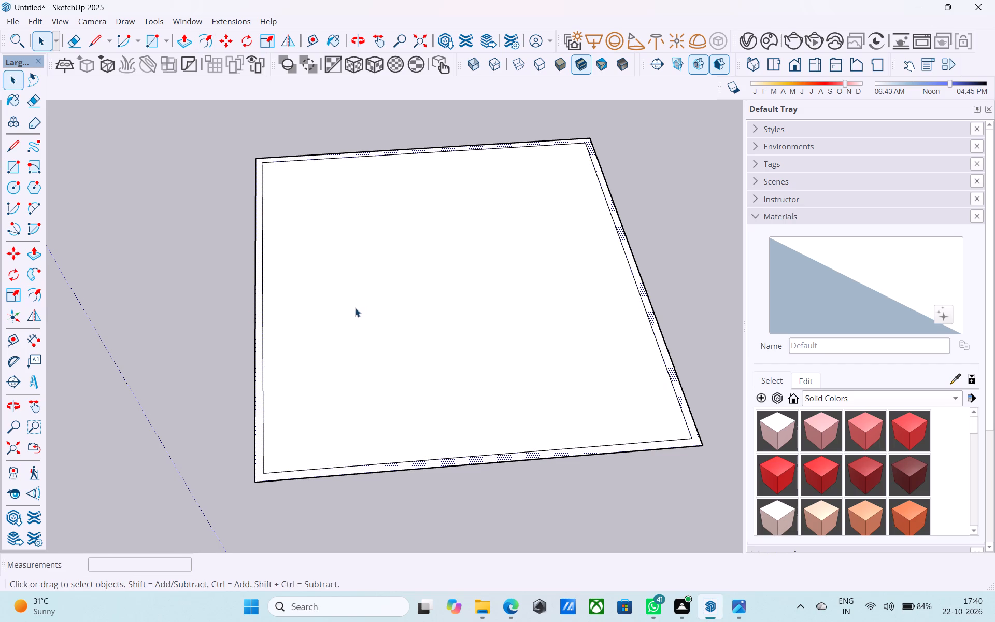
scroll(355, 308, "down", 2)
middle_click_drag(355, 307, 353, 296)
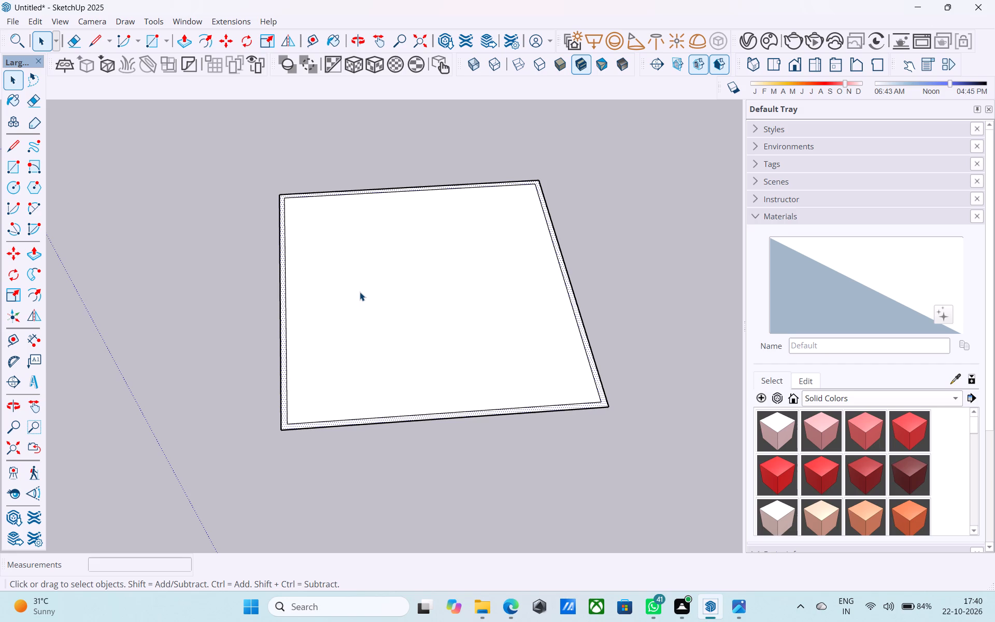
middle_click_drag(360, 292, 294, 311)
middle_click_drag(378, 310, 447, 408)
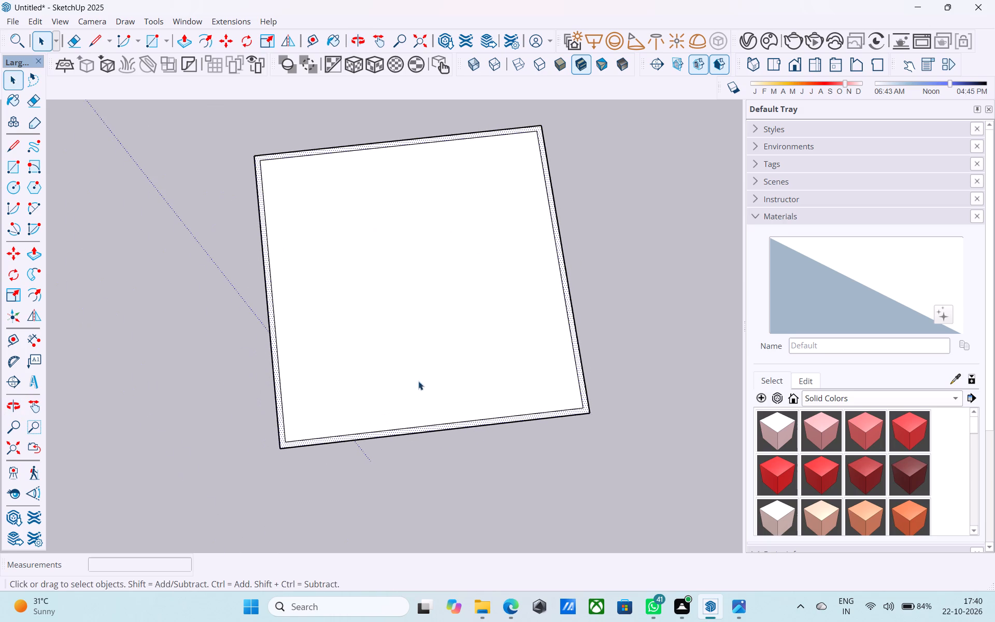
middle_click_drag(402, 301, 411, 360)
middle_click_drag(413, 363, 410, 315, "shift")
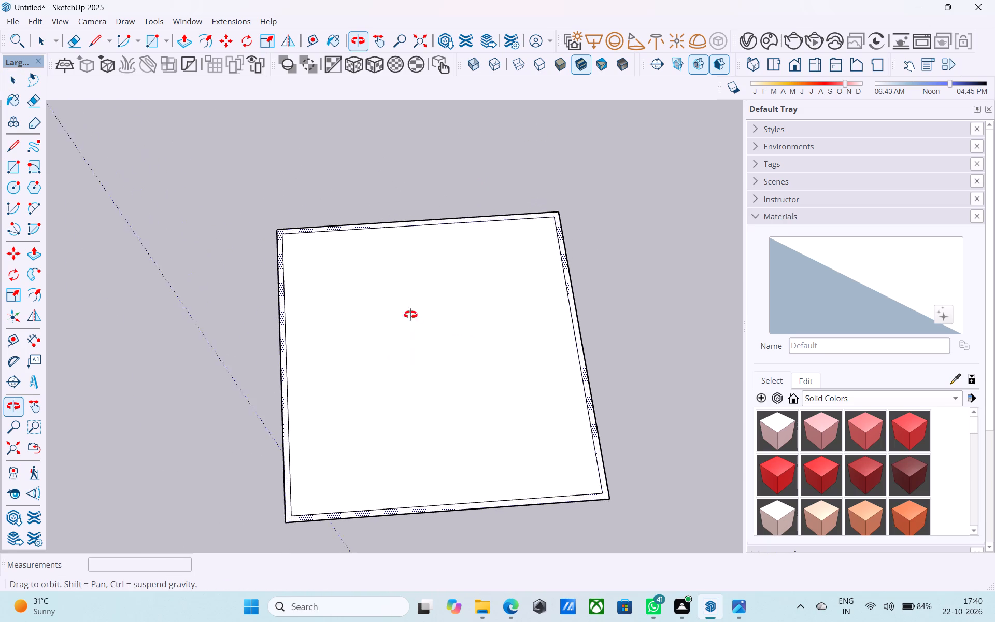
middle_click_drag(410, 315, 418, 294, "shift")
middle_click_drag(450, 380, 518, 359)
middle_click_drag(600, 310, 516, 369)
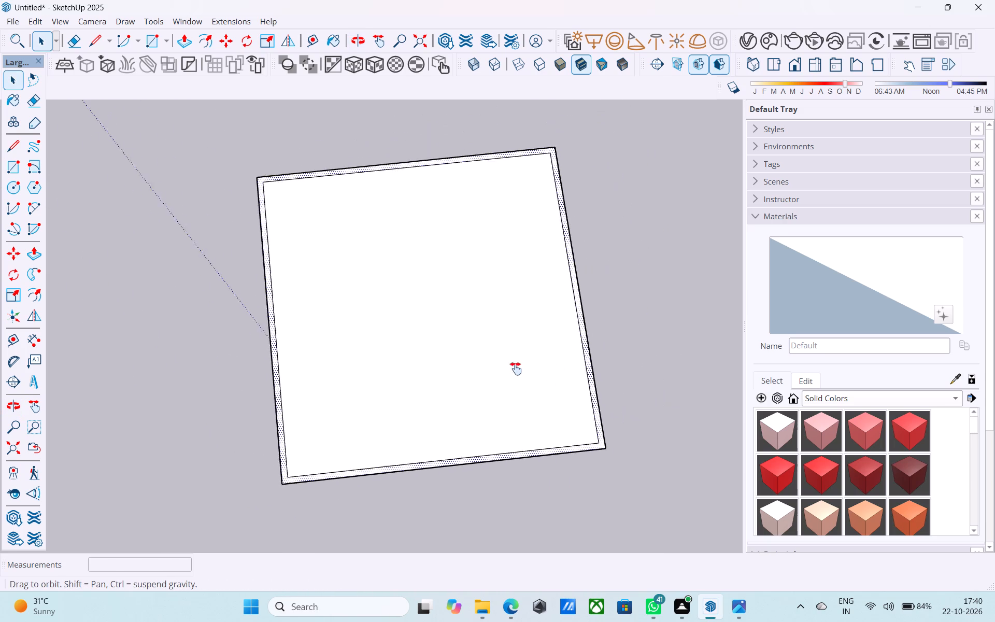
middle_click_drag(516, 369, 501, 351)
scroll(452, 351, "up", 2)
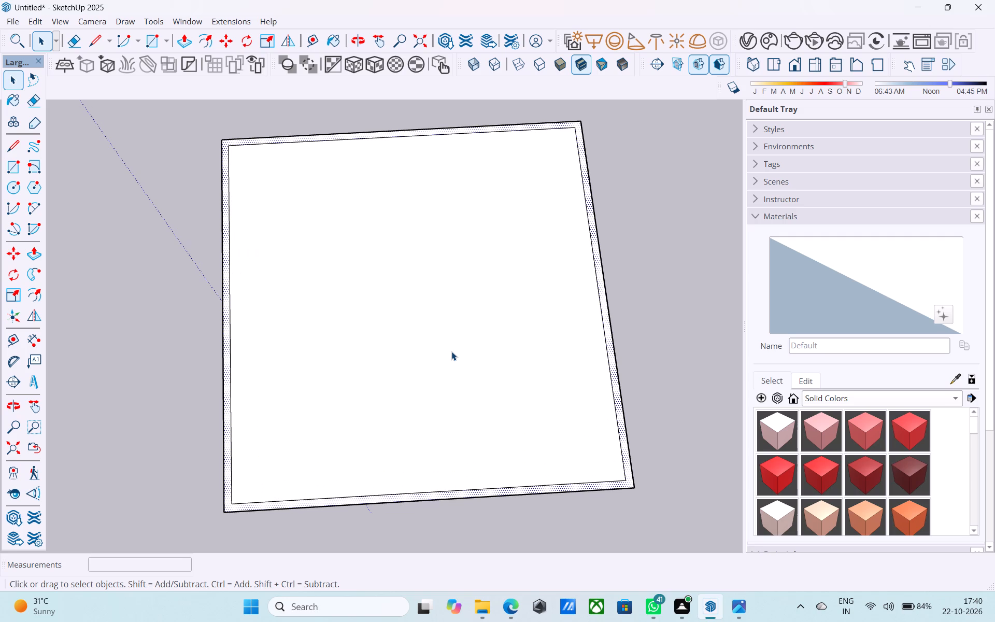
scroll(451, 351, "down", 3)
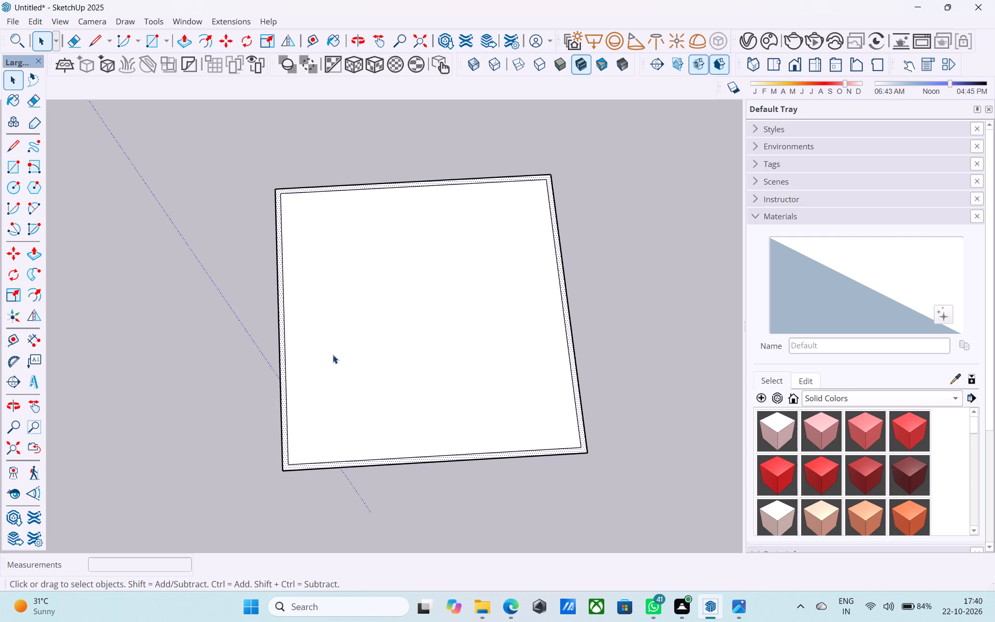
scroll(351, 336, "down", 4)
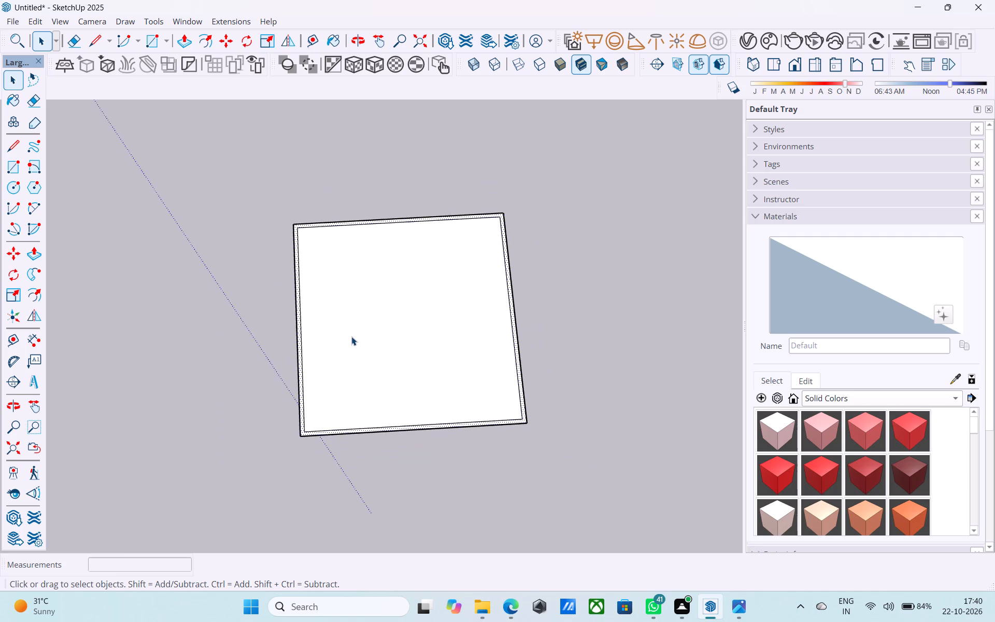
scroll(351, 336, "down", 1)
Copy the border's inner edge nearest the red axis 12' across the face along the green axis.
scroll(291, 401, "up", 13)
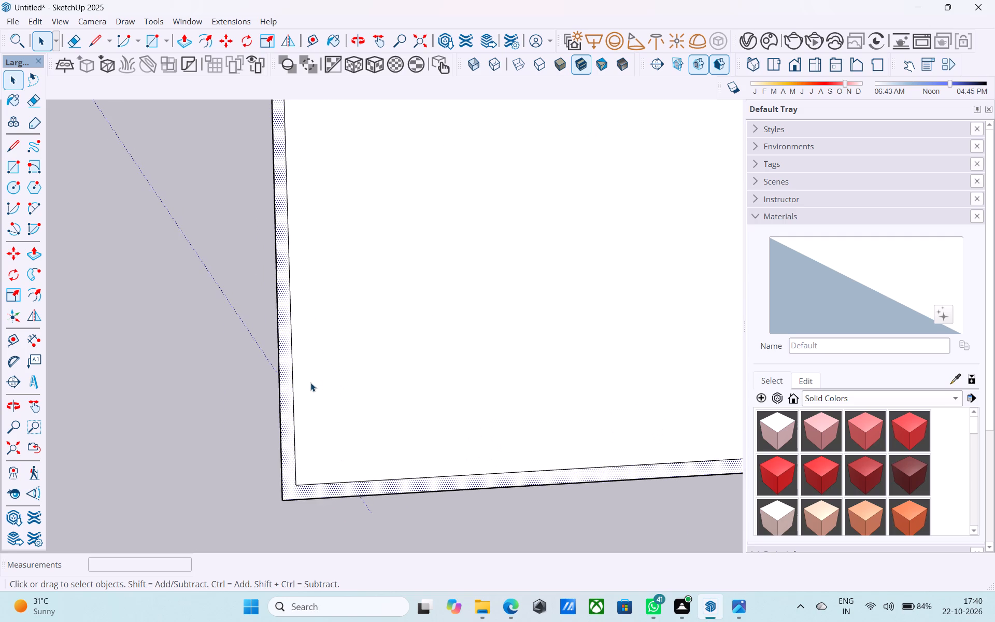
left_click(291, 382)
left_click(292, 385)
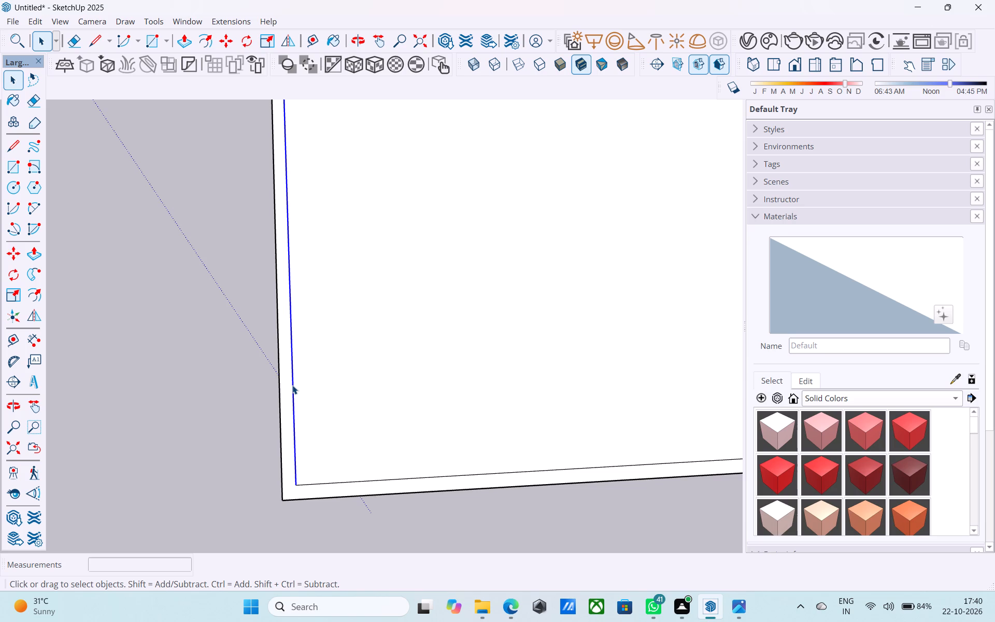
key("m")
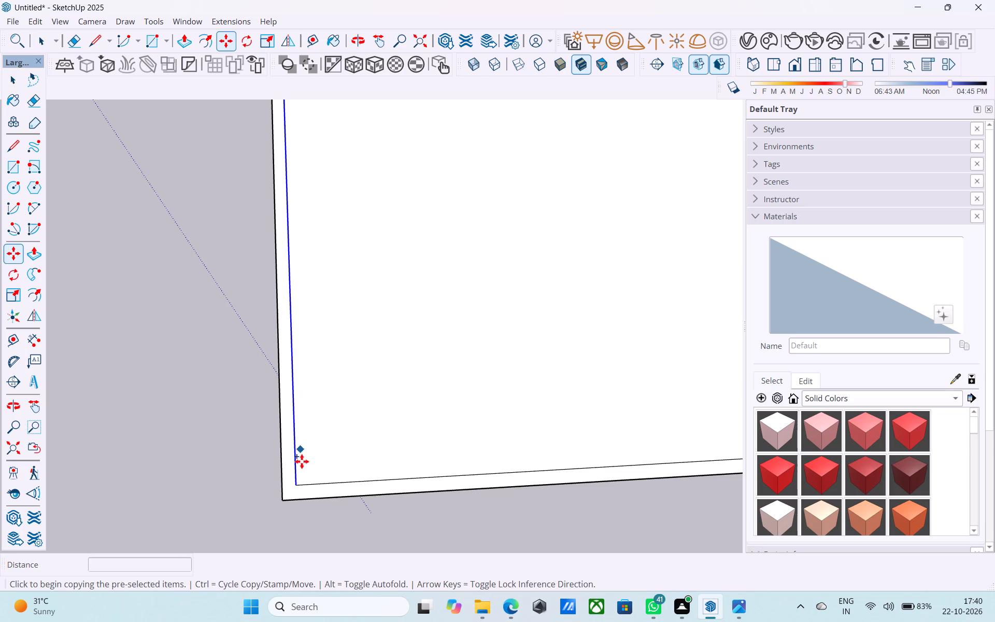
left_click(298, 481)
scroll(385, 478, "down", 5)
middle_click_drag(385, 478, 386, 478, "shift")
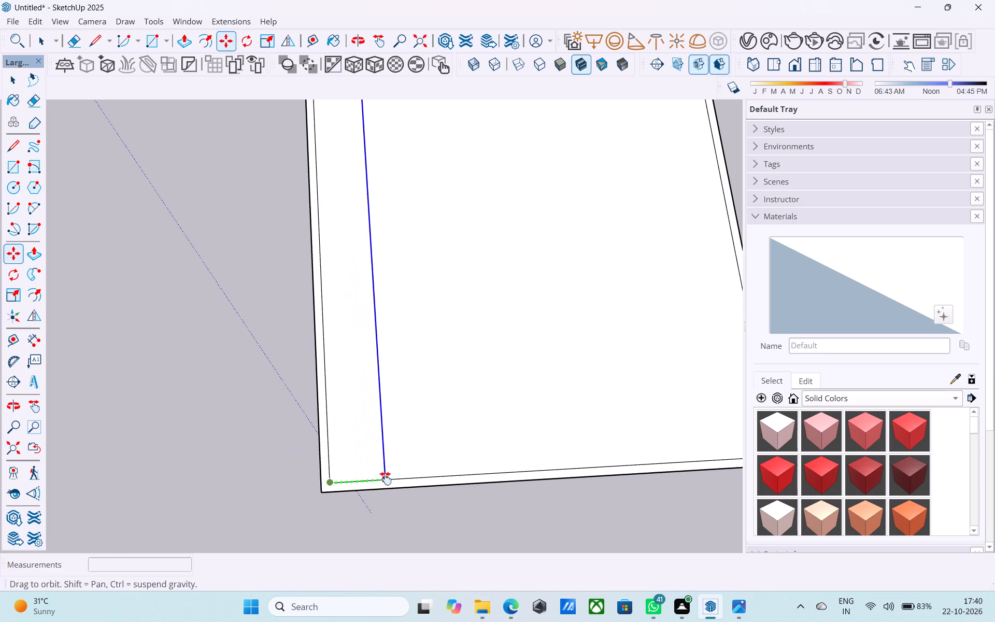
middle_click_drag(386, 478, 338, 440, "shift")
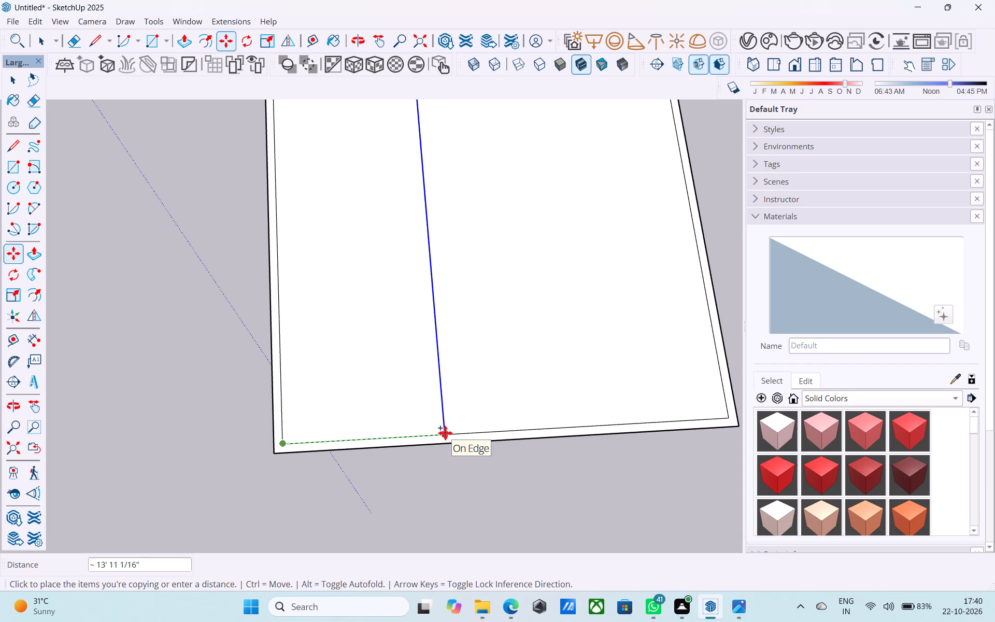
type("110'")
key("Return")
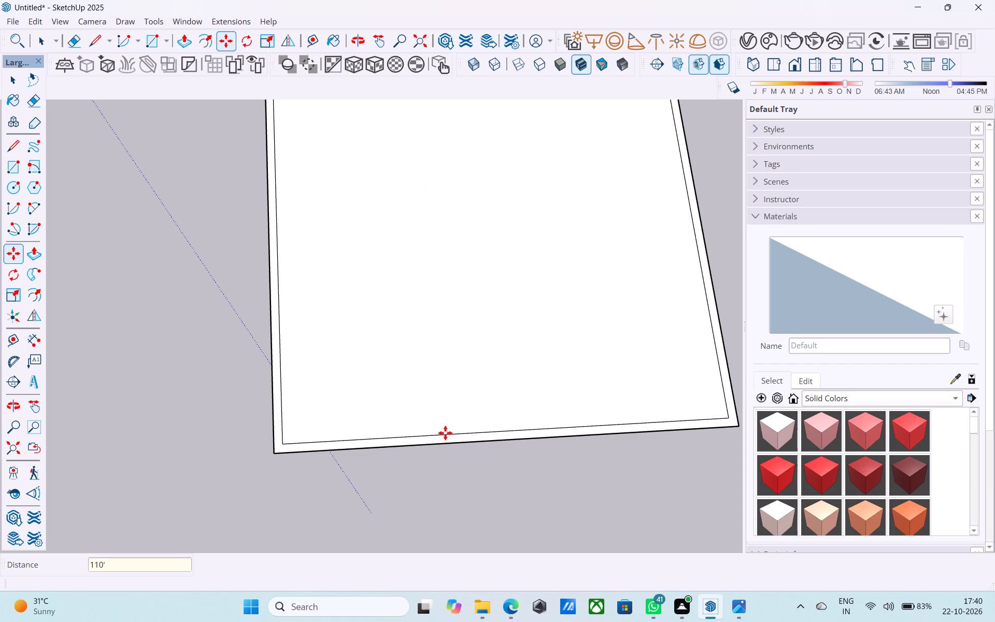
type("11")
key("BackSpace")
type("0'")
key("Return")
type("12'")
key("Return")
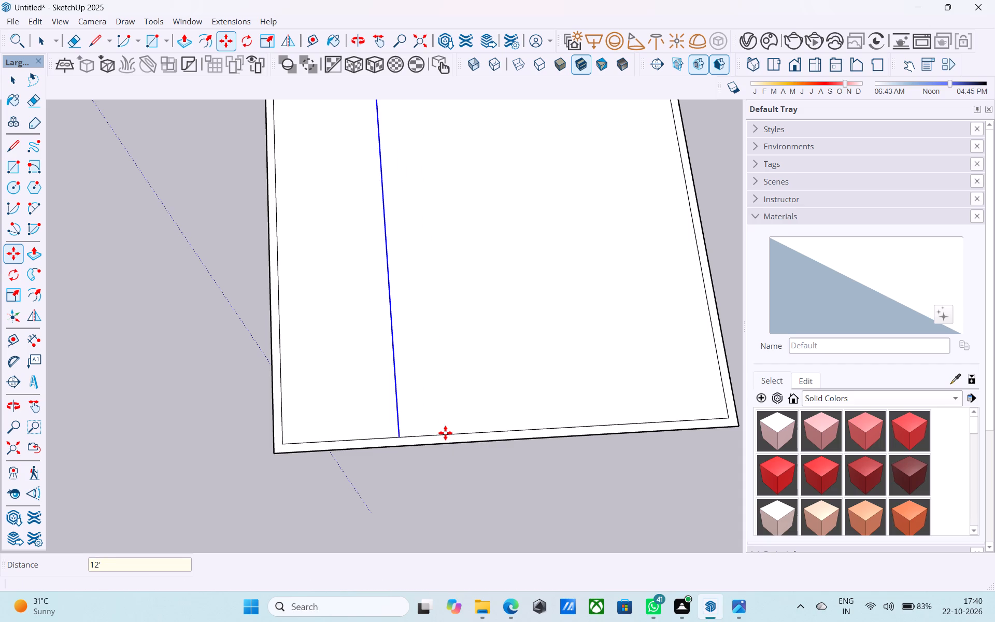
Copy the dividing line a further 6" along the green axis to outline a partition wall.
scroll(455, 419, "down", 5)
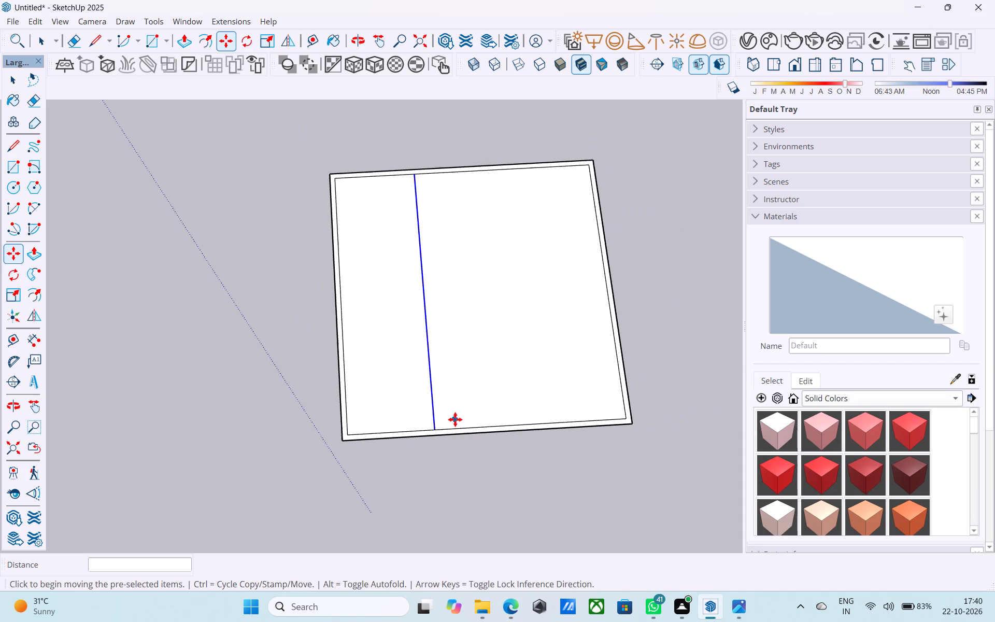
middle_click_drag(455, 421, 466, 320, "shift")
middle_click_drag(448, 459, 397, 319, "shift")
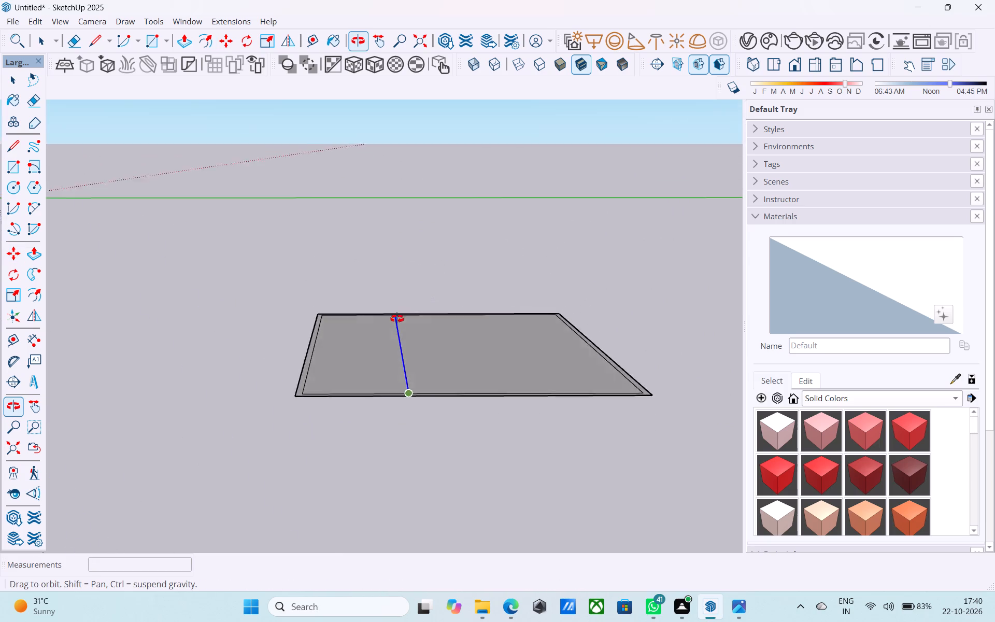
middle_click_drag(397, 319, 387, 420, "shift")
middle_click_drag(416, 434, 435, 505)
scroll(460, 472, "up", 1)
middle_click_drag(460, 472, 450, 477, "shift")
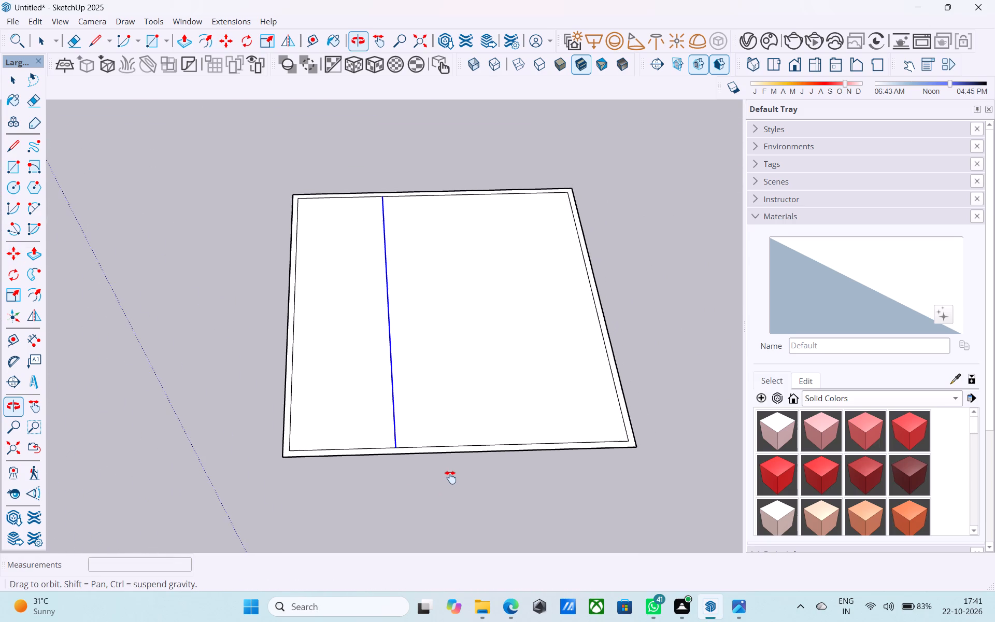
middle_click_drag(450, 477, 533, 436, "shift")
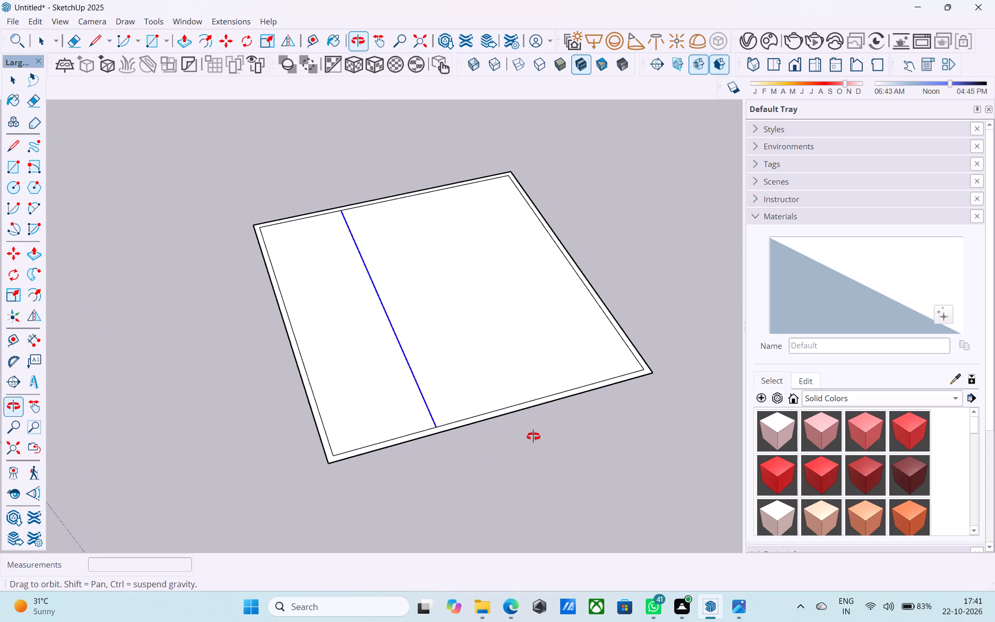
middle_click_drag(533, 436, 506, 465, "shift")
scroll(440, 447, "up", 3)
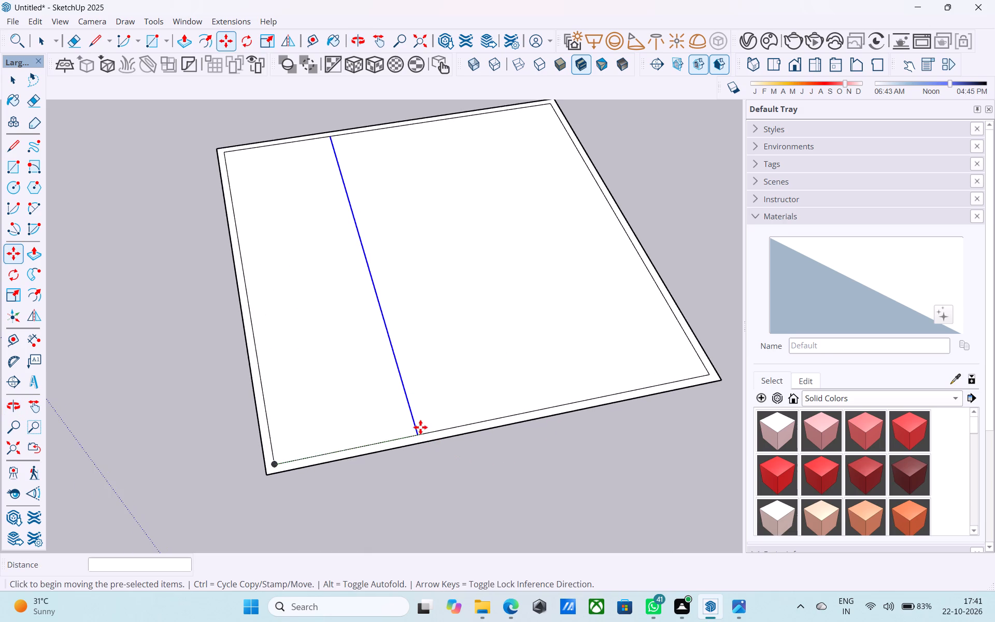
left_click(415, 436)
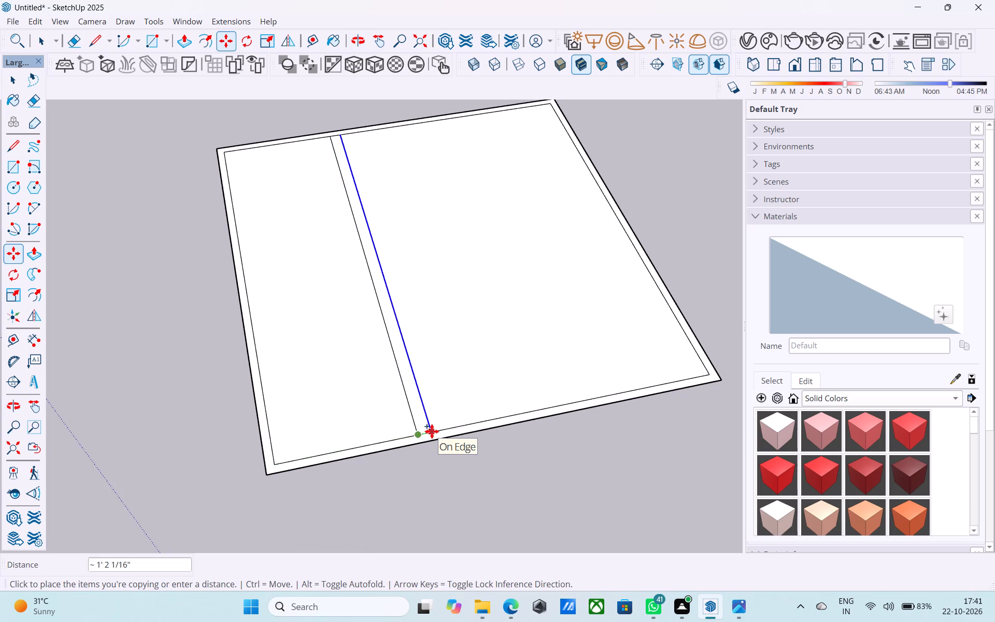
type("6\"")
key("Return")
key("space")
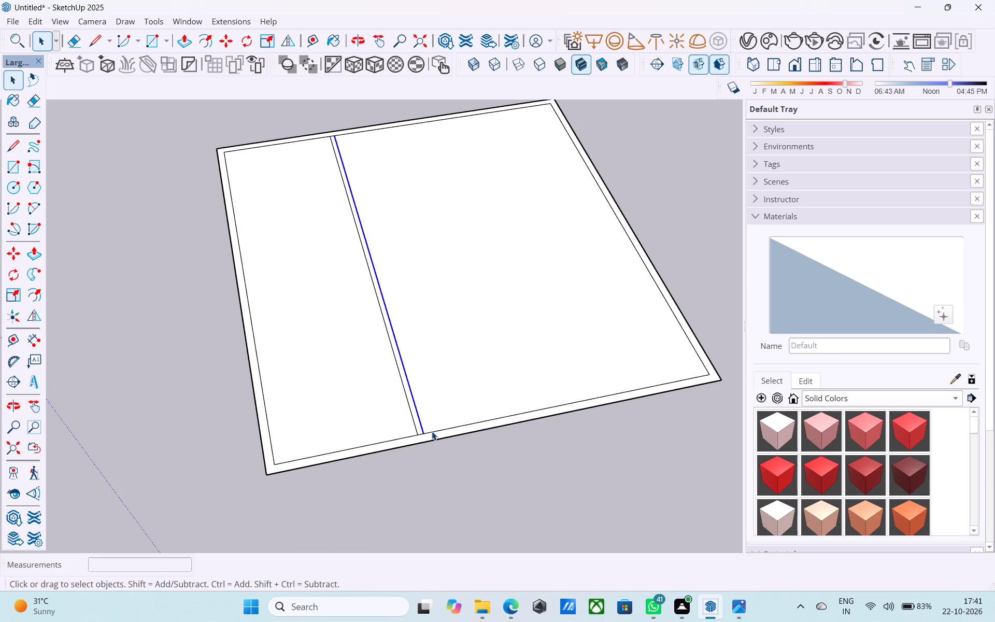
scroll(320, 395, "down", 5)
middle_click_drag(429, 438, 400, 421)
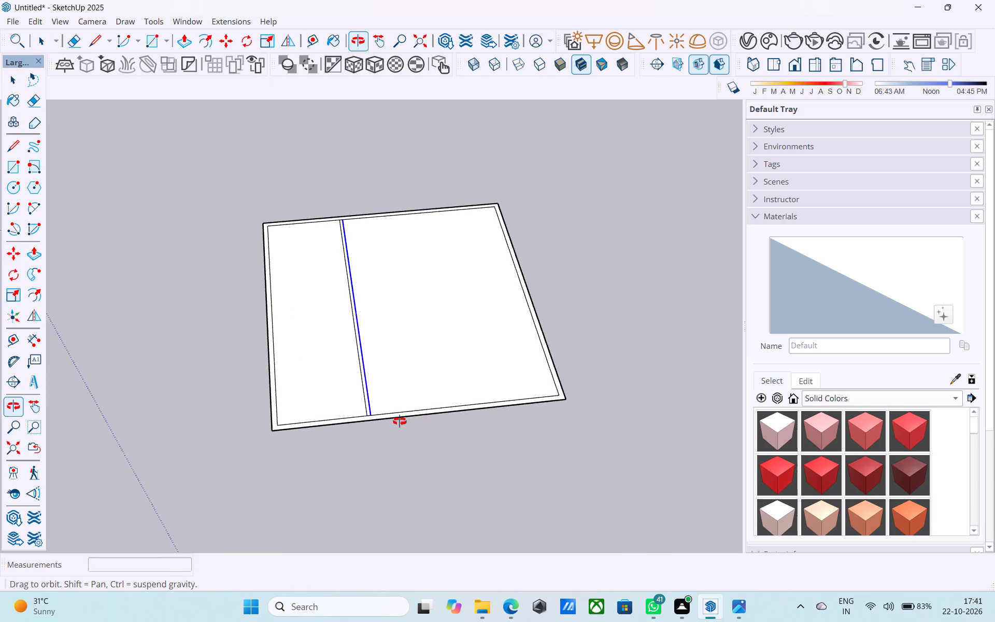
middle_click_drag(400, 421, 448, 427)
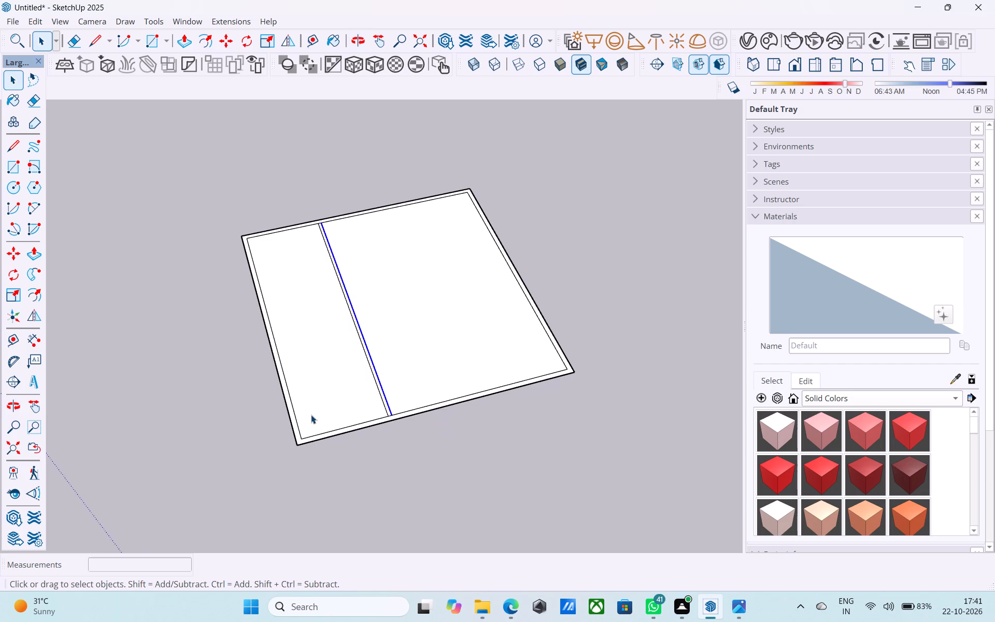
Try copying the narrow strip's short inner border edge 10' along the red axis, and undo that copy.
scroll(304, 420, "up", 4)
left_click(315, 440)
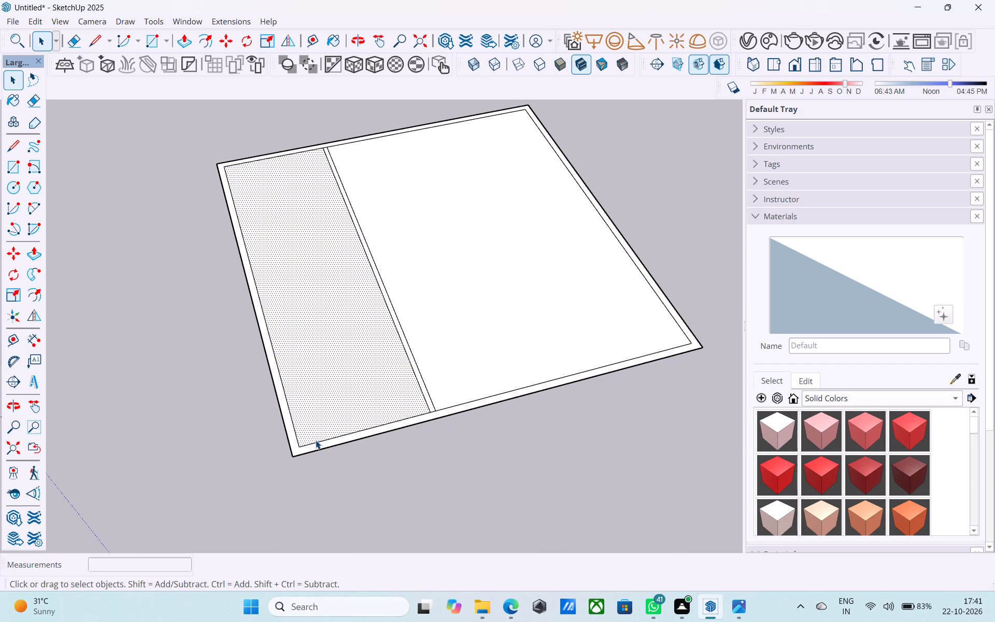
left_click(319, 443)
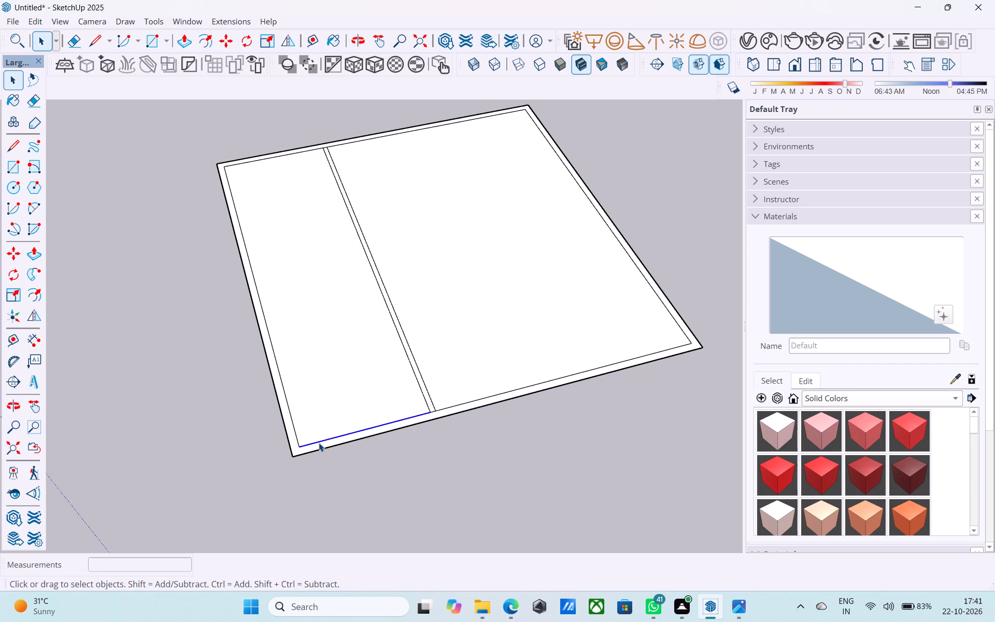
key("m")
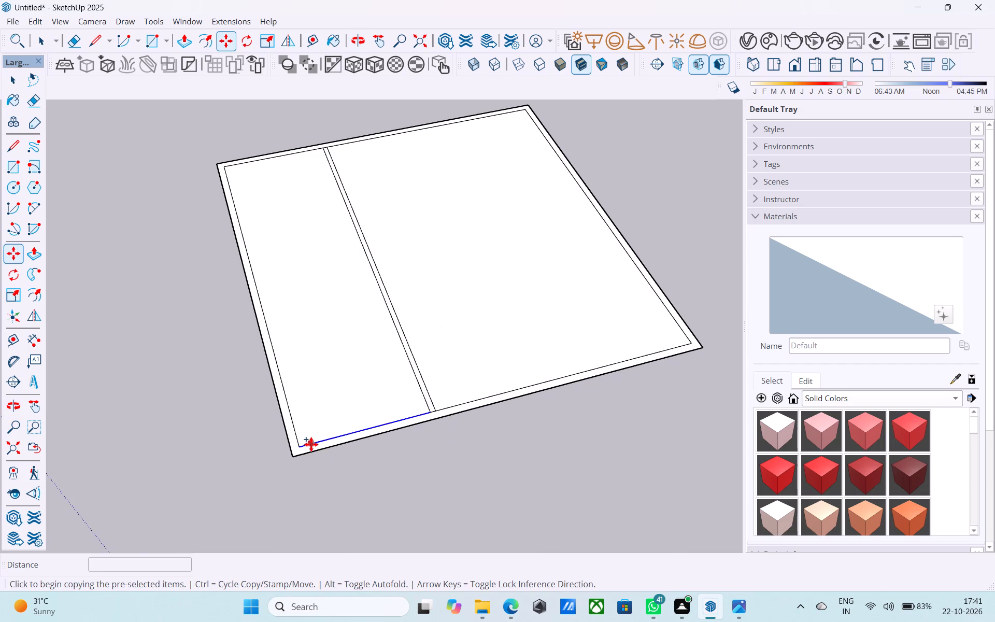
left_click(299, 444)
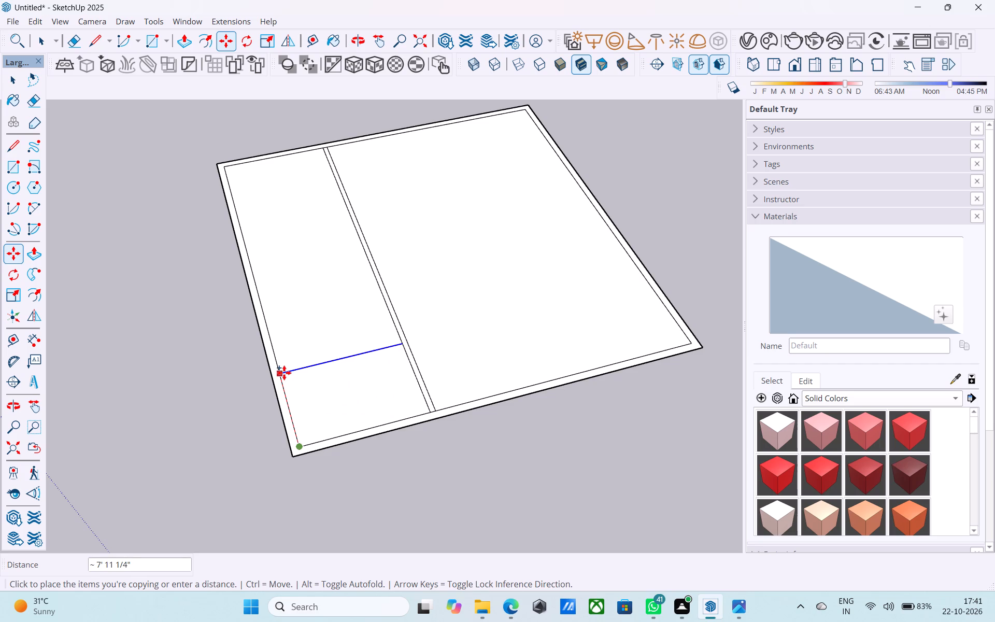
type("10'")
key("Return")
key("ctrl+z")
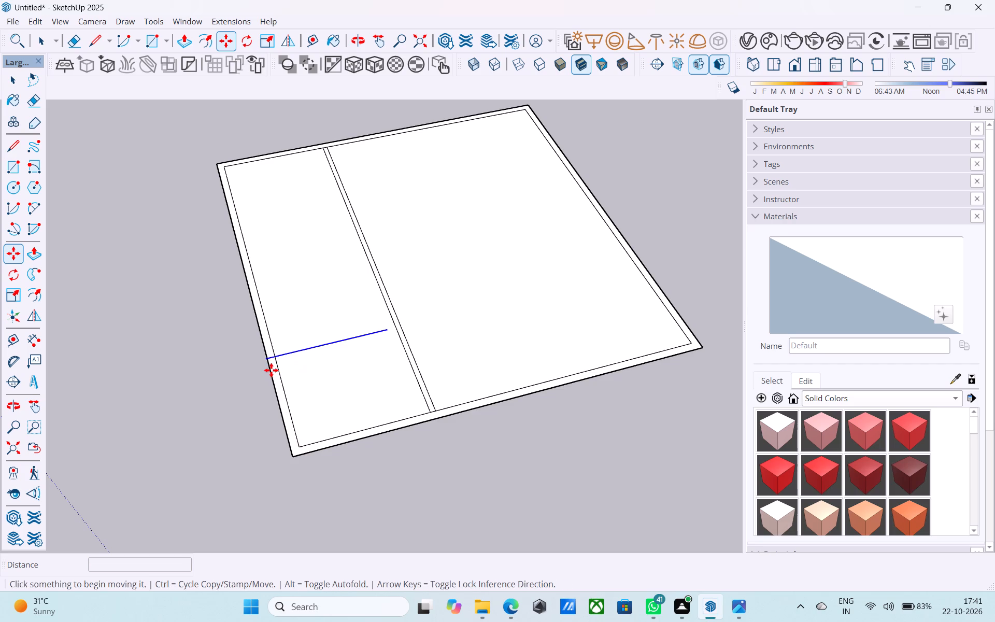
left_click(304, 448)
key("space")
Copy the narrow strip's short inner border edge 10' along the red axis into the strip.
scroll(305, 412, "up", 3)
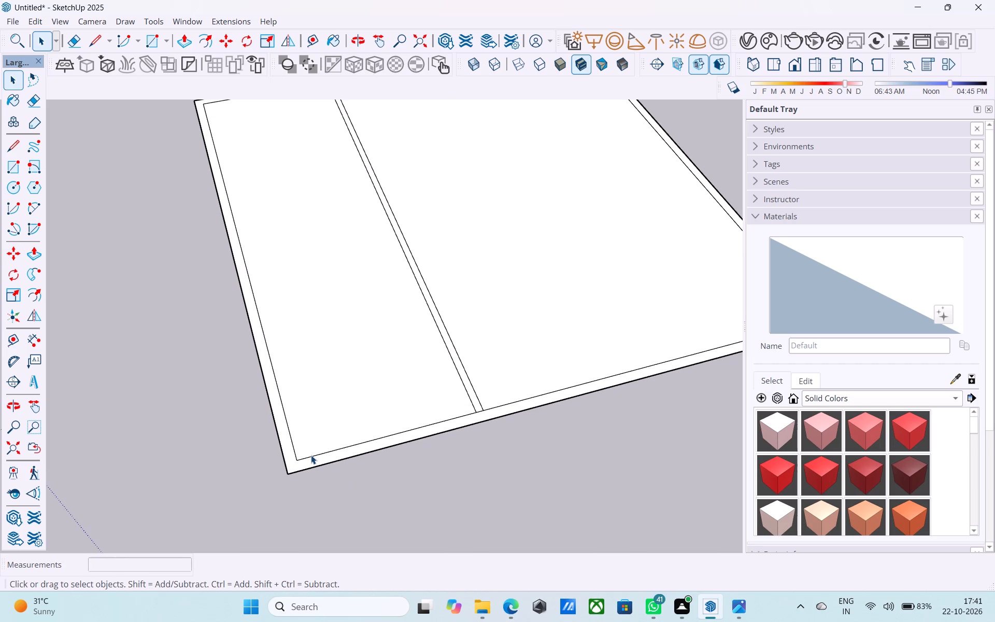
left_click(311, 455)
key("m")
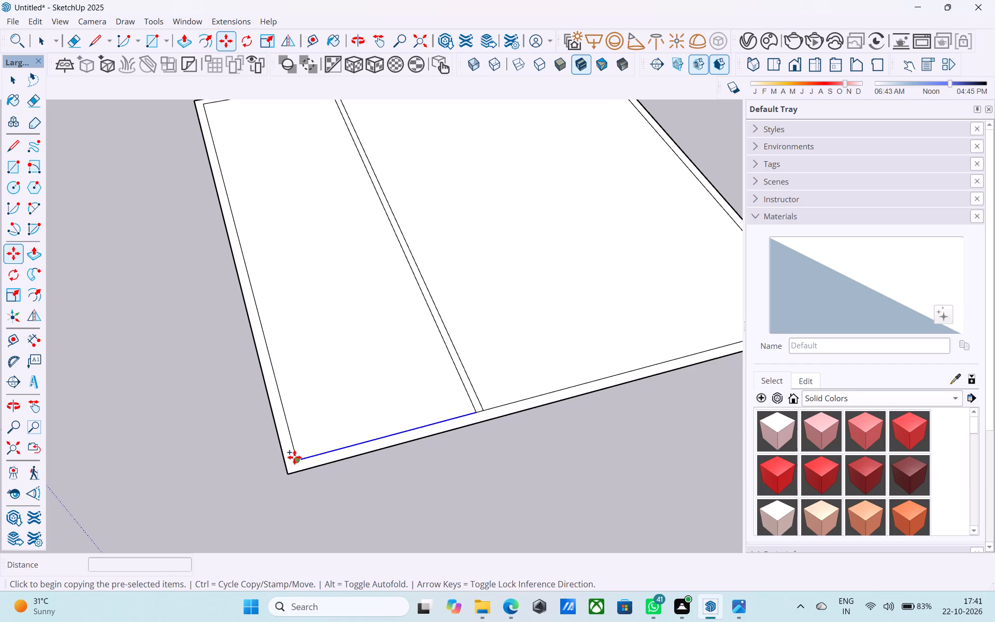
left_click(294, 457)
type("10'")
key("Return")
Copy the new cross line a further 6" along the red axis to outline a cross partition.
scroll(277, 383, "up", 1)
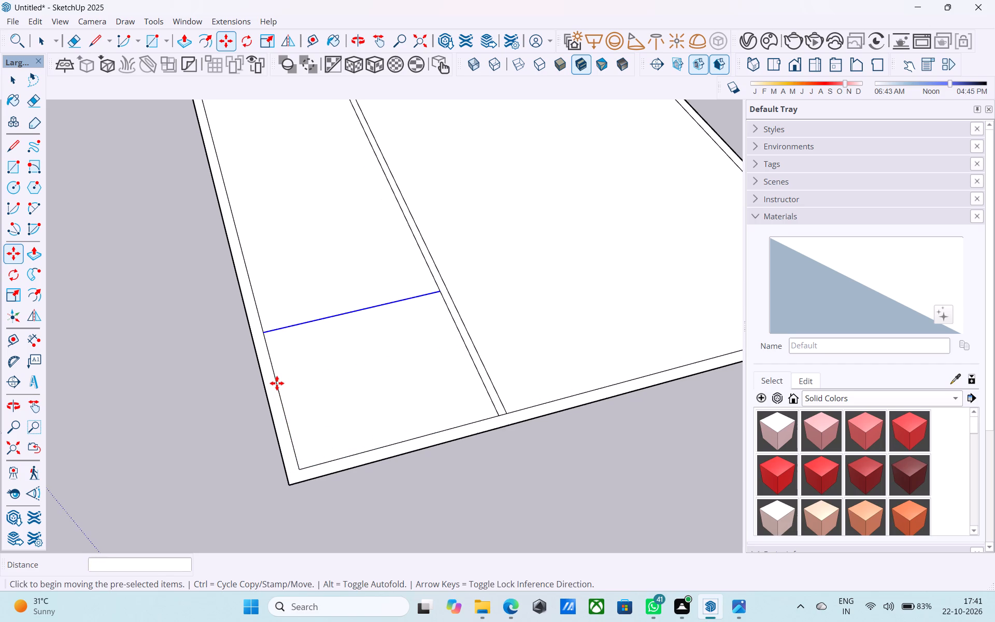
scroll(267, 377, "up", 1)
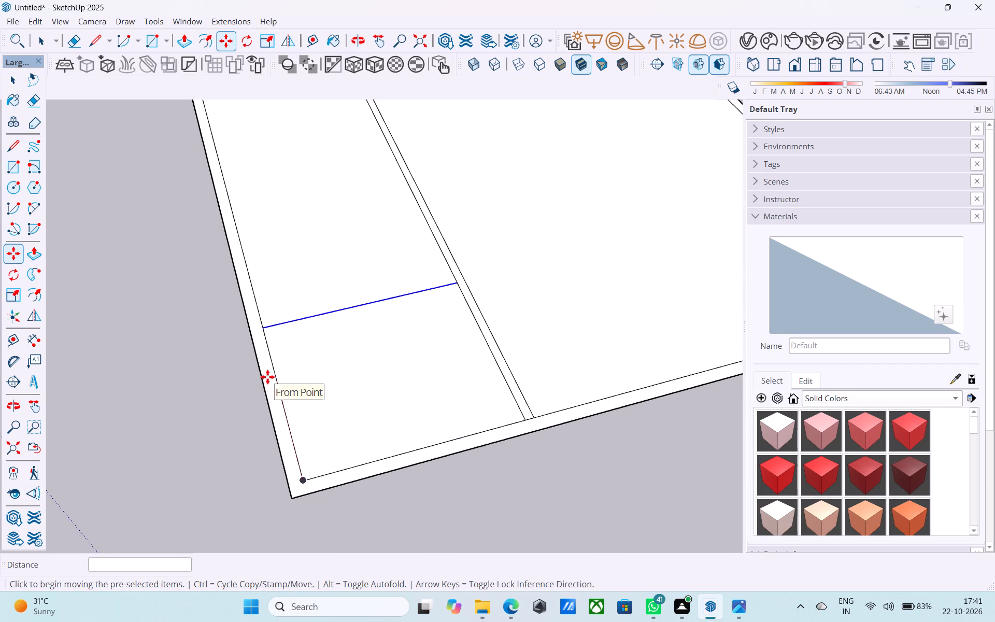
scroll(267, 377, "up", 2)
left_click(260, 319)
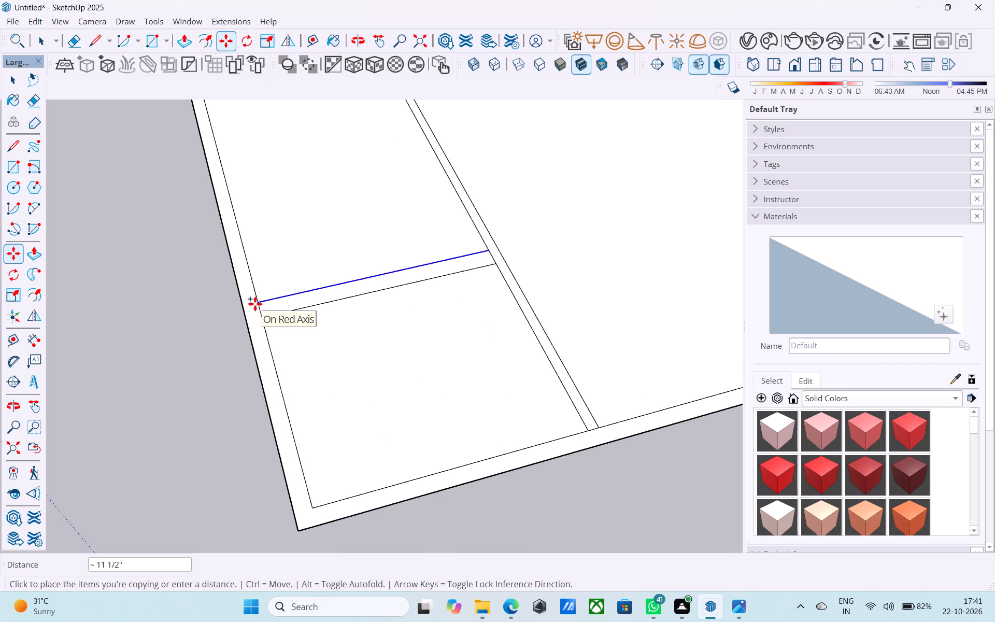
type("6\"")
key("Return")
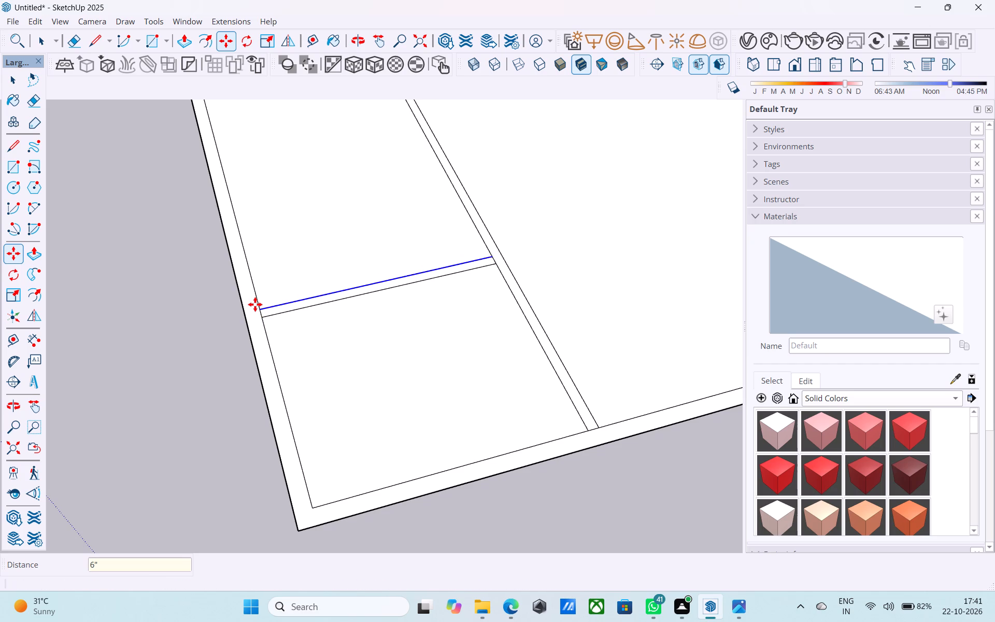
Draw a 26' 6" line along the green axis, continuing the cross partition's farther edge to the opposite inner border.
scroll(268, 314, "down", 8)
scroll(313, 363, "down", 4)
middle_click_drag(353, 315, 361, 335, "shift")
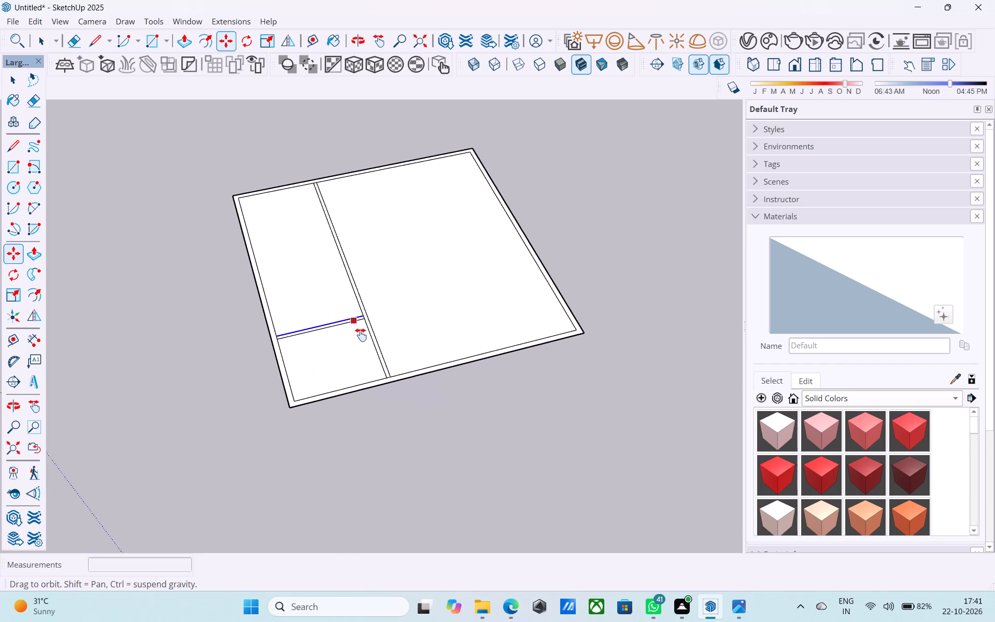
middle_click_drag(361, 335, 249, 352, "shift")
scroll(308, 368, "up", 3)
middle_click_drag(392, 361, 365, 357)
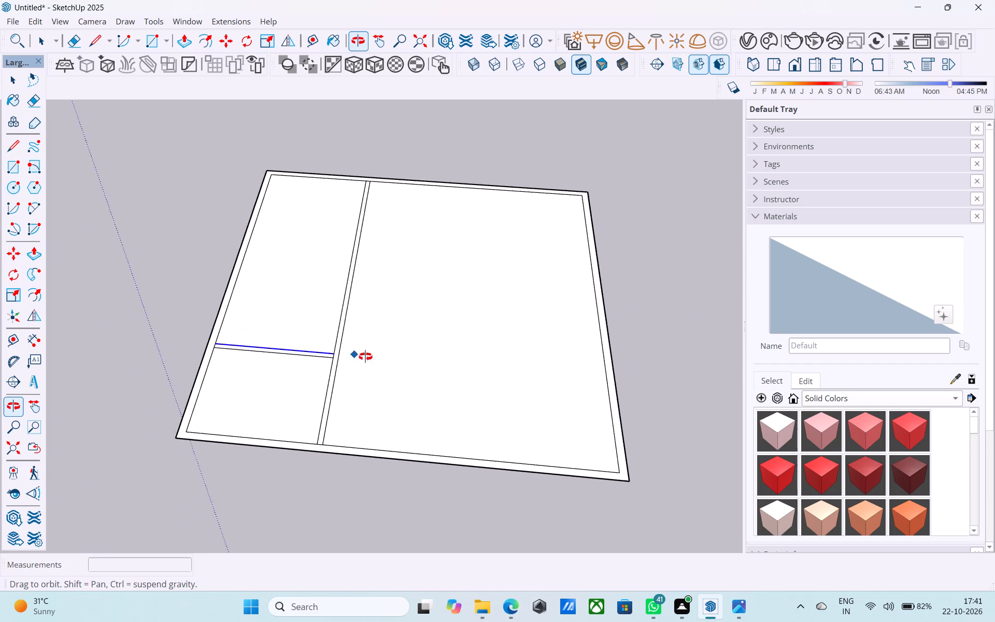
middle_click_drag(365, 357, 420, 440)
scroll(422, 371, "up", 1)
key("l")
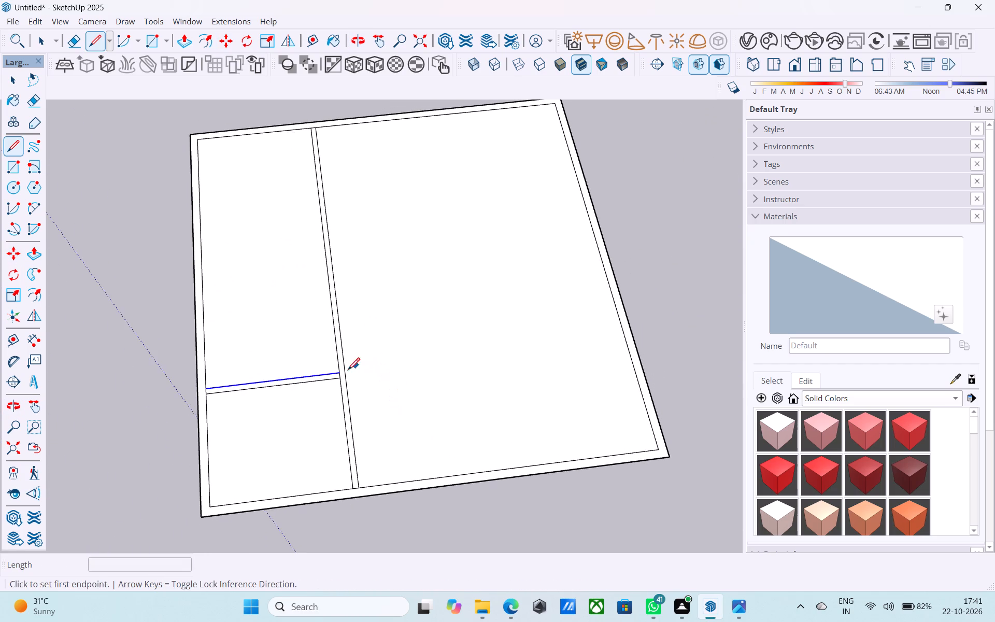
left_click(337, 374)
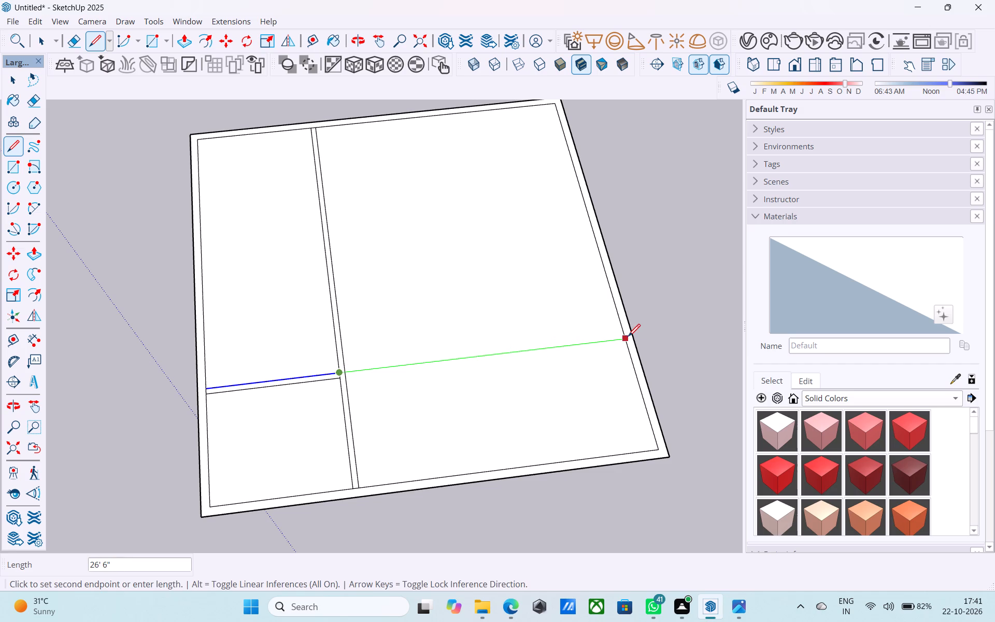
left_click(628, 337)
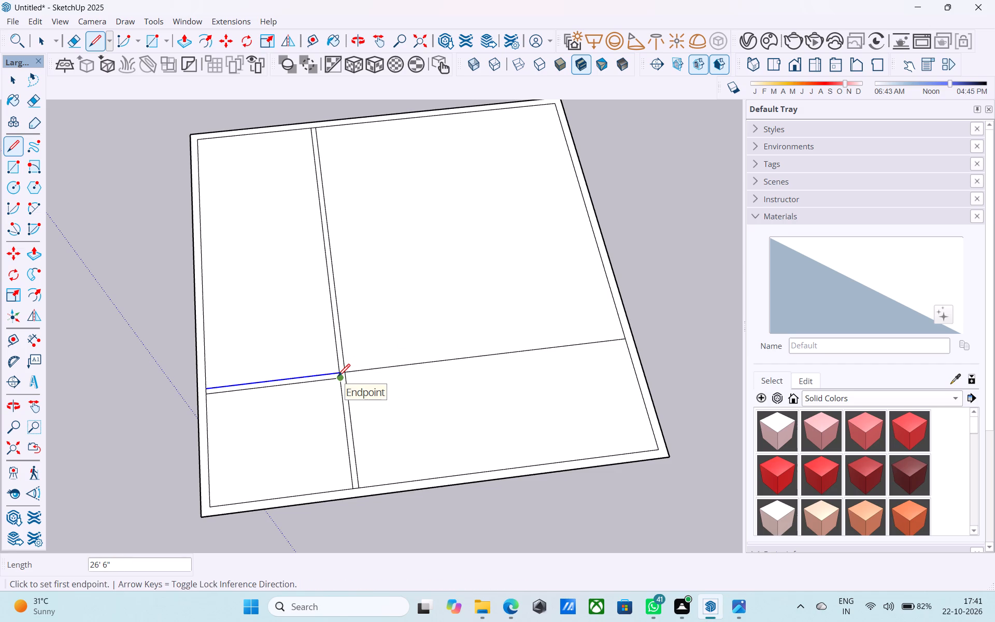
Draw a matching 26' 6" line from the cross partition's nearer edge to the opposite inner border.
scroll(338, 377, "up", 3)
left_click(340, 381)
scroll(340, 381, "down", 4)
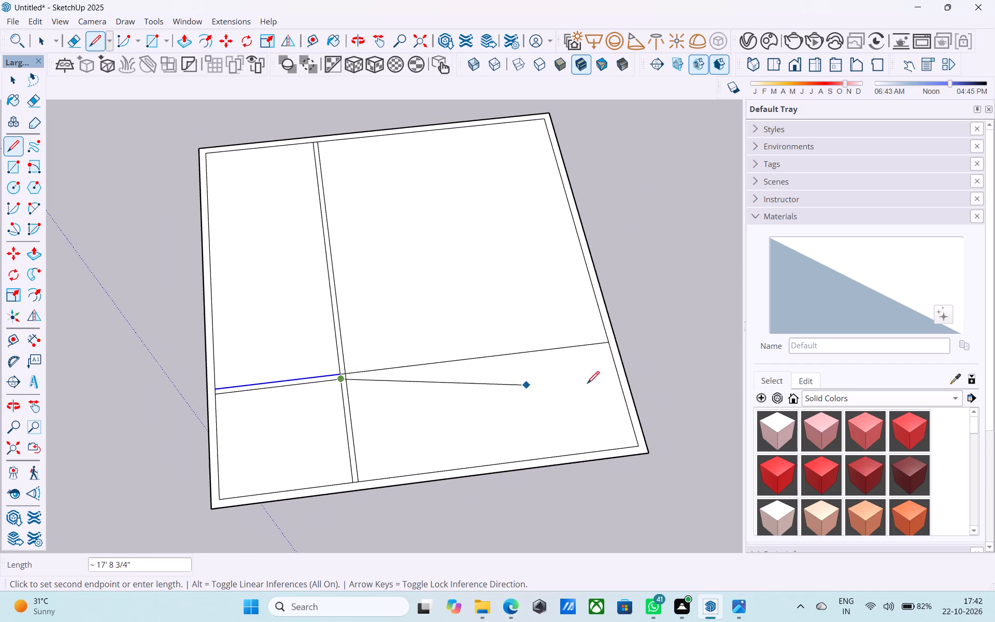
left_click(610, 351)
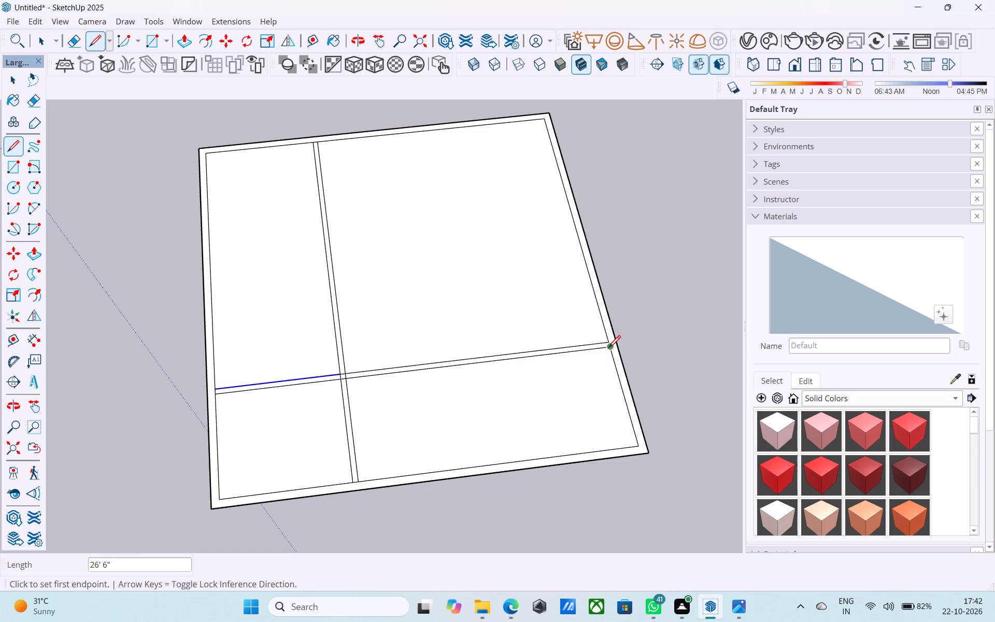
key("space")
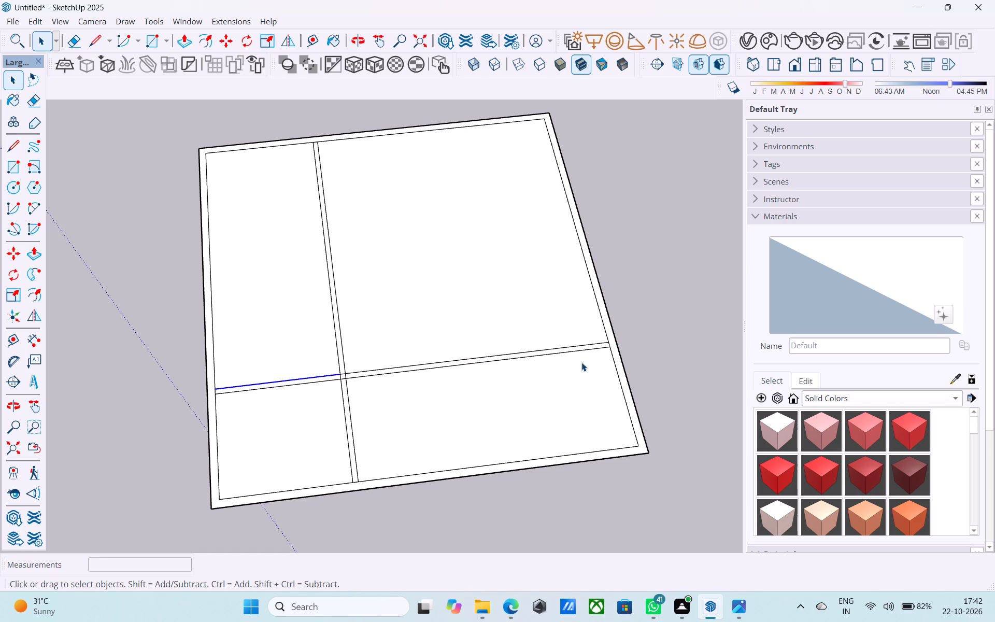
Examine the crossing partitions and the resulting room divisions from several angles and distances.
scroll(581, 362, "down", 2)
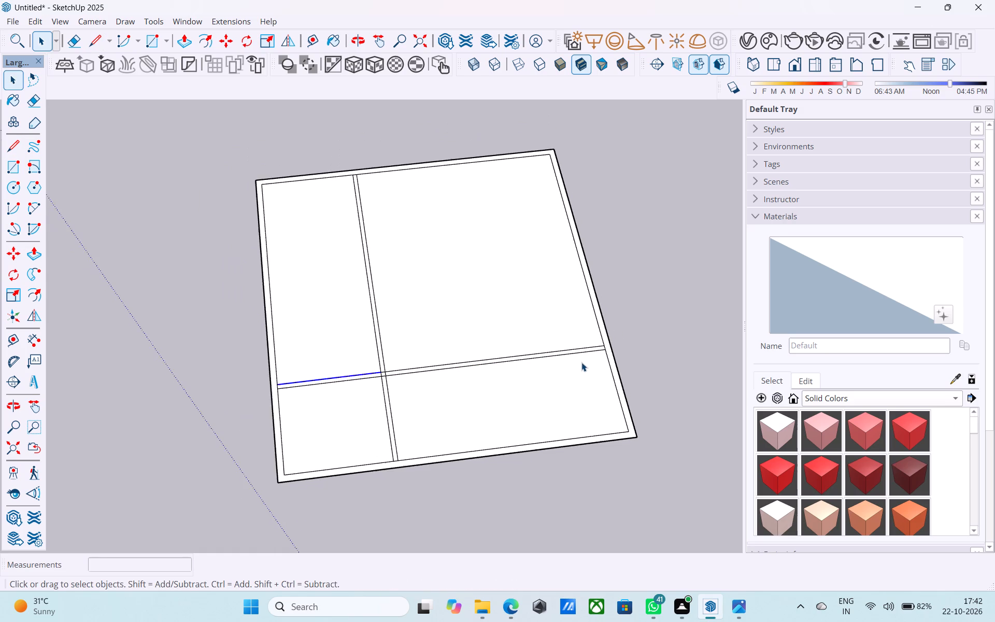
scroll(581, 362, "down", 3)
middle_click_drag(580, 392, 575, 310)
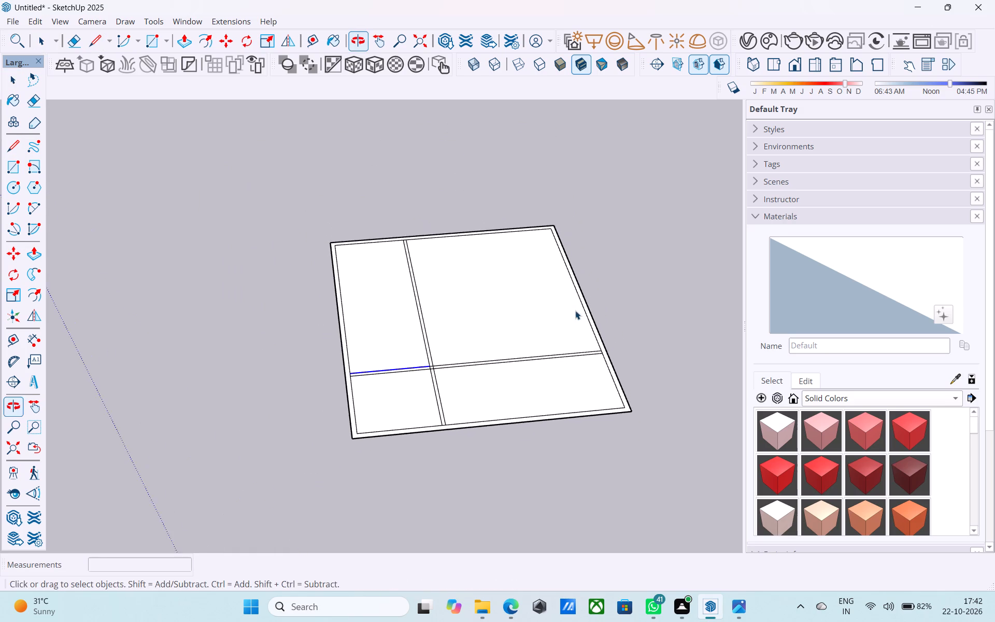
scroll(573, 322, "down", 3)
middle_click_drag(468, 362, 461, 403)
scroll(211, 346, "down", 6)
scroll(375, 328, "up", 6)
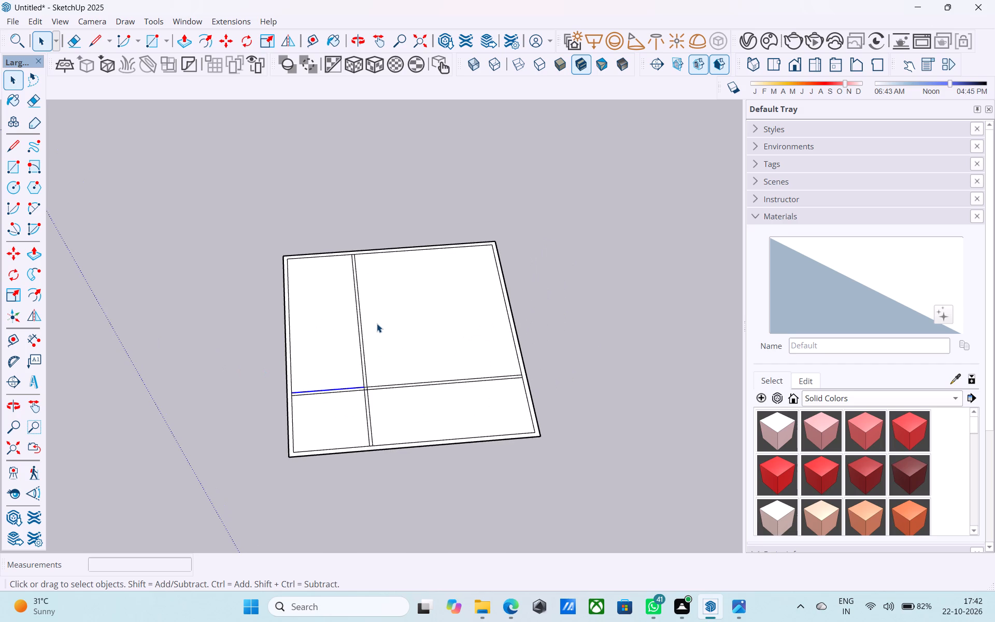
scroll(377, 323, "down", 2)
scroll(496, 347, "down", 1)
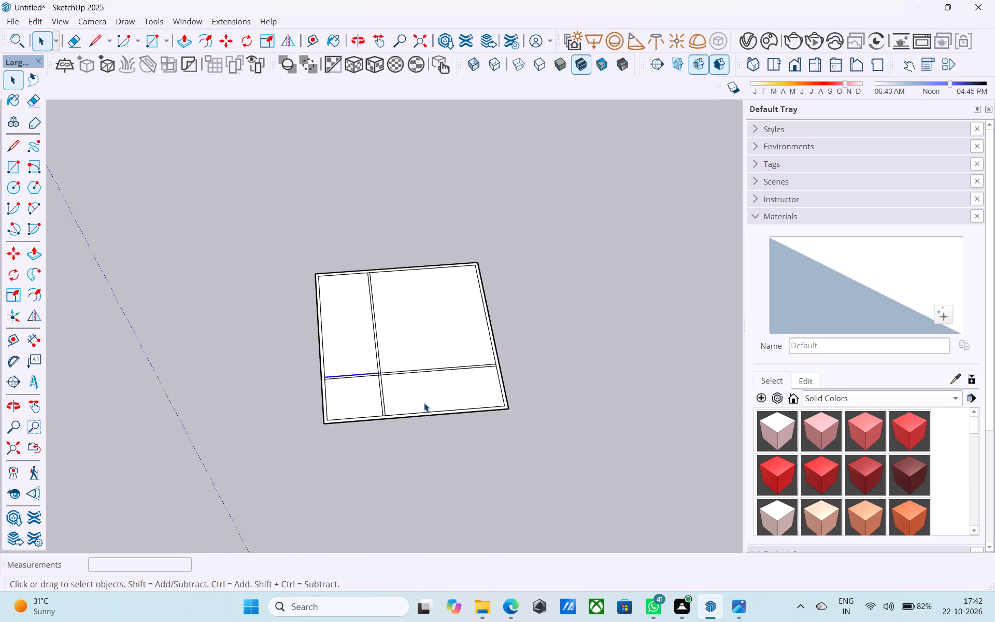
scroll(334, 422, "up", 1)
scroll(505, 387, "down", 1)
middle_click_drag(294, 423, 274, 395)
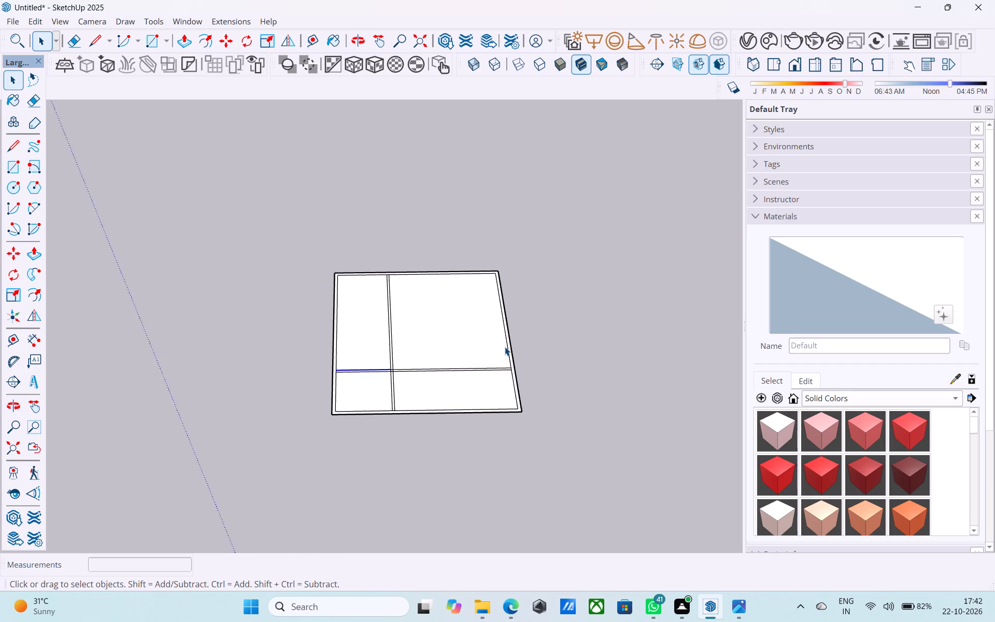
scroll(505, 347, "down", 1)
scroll(439, 372, "down", 4)
middle_click_drag(379, 377, 393, 313)
scroll(400, 328, "up", 7)
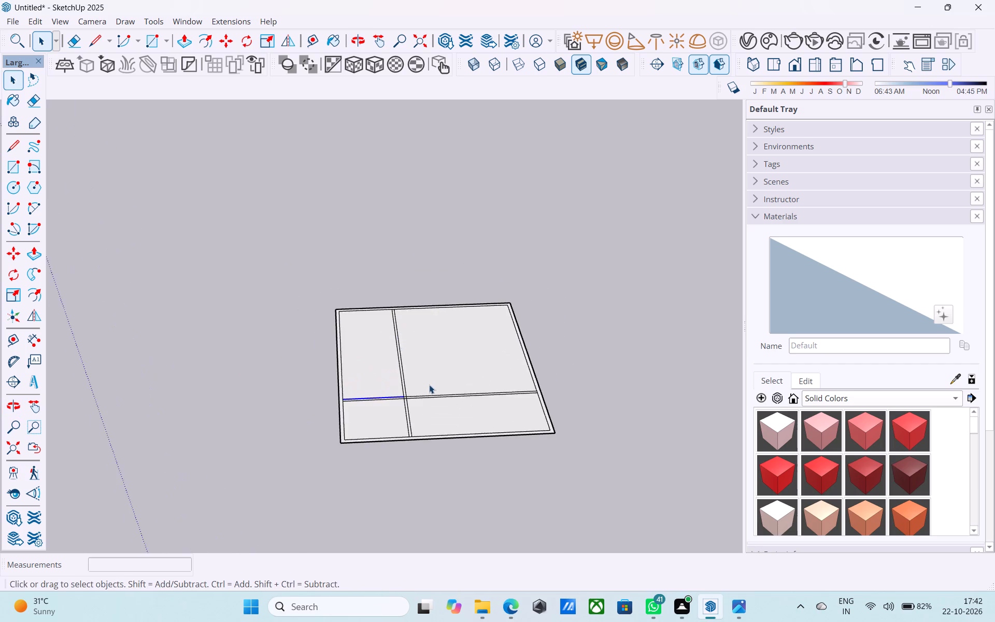
scroll(429, 385, "up", 8)
scroll(382, 352, "down", 6)
Erase the first partition's two lines between the cross partition and the near outer wall, merging the two 10' deep areas.
middle_click_drag(380, 373, 386, 460)
scroll(386, 460, "up", 6)
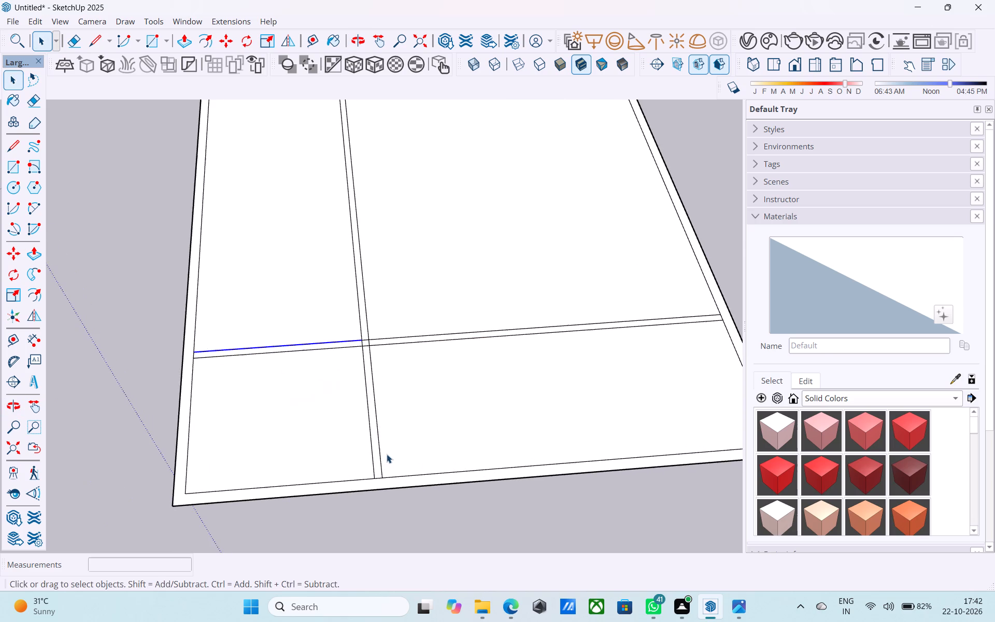
scroll(388, 432, "up", 3)
key("e")
left_click_drag(382, 423, 354, 422)
key("space")
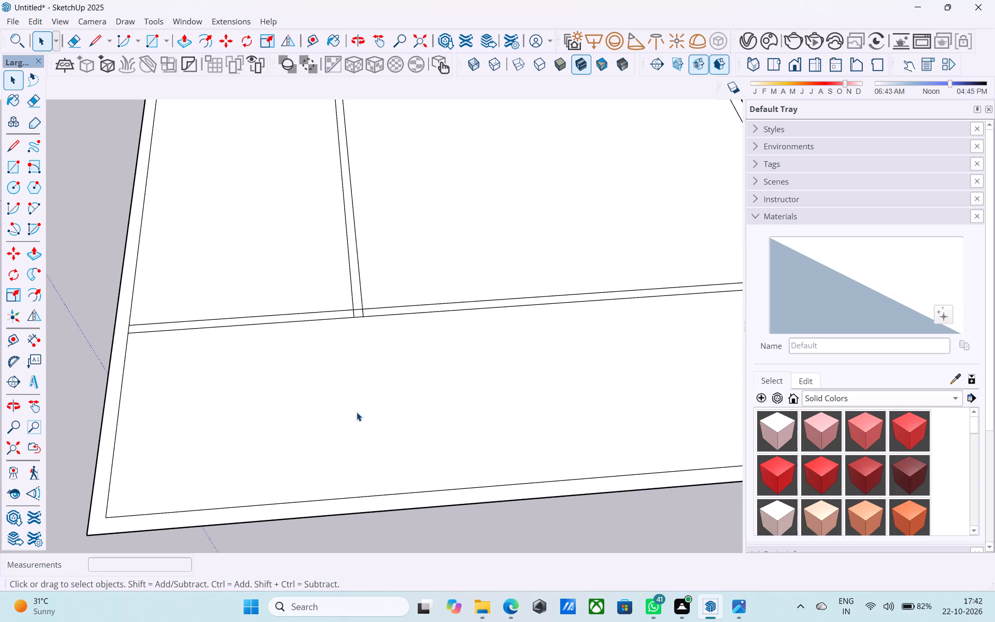
Examine the floor plan with its full-width room and T-shaped partitions from several angles and distances.
scroll(357, 411, "down", 6)
middle_click_drag(354, 418, 356, 429, "shift")
middle_click_drag(401, 381, 408, 406, "shift")
middle_click_drag(408, 406, 407, 390)
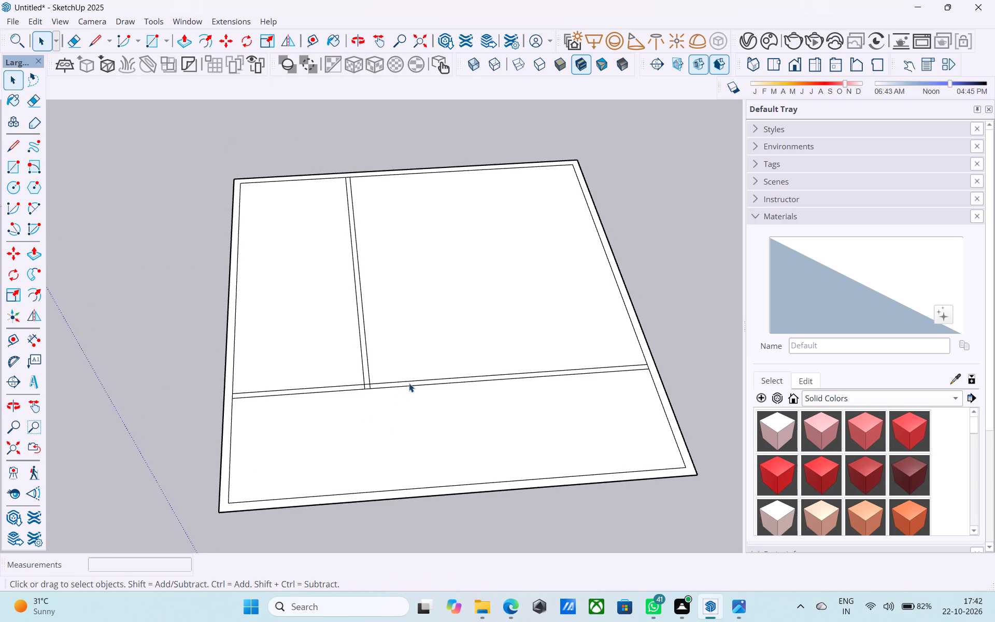
scroll(408, 387, "down", 4)
middle_click_drag(408, 387, 425, 264, "shift")
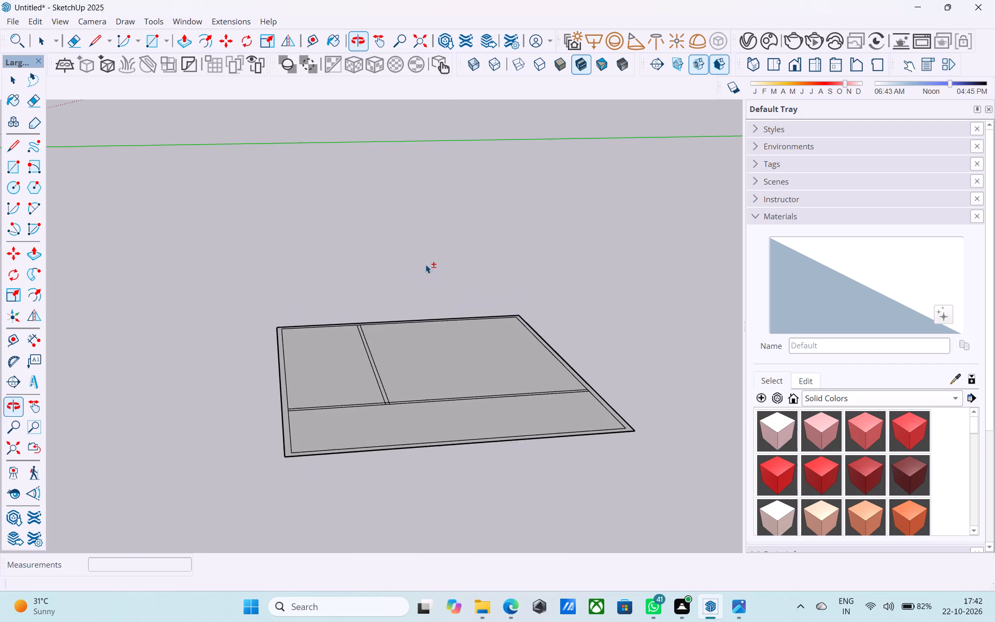
middle_click_drag(424, 393, 415, 487)
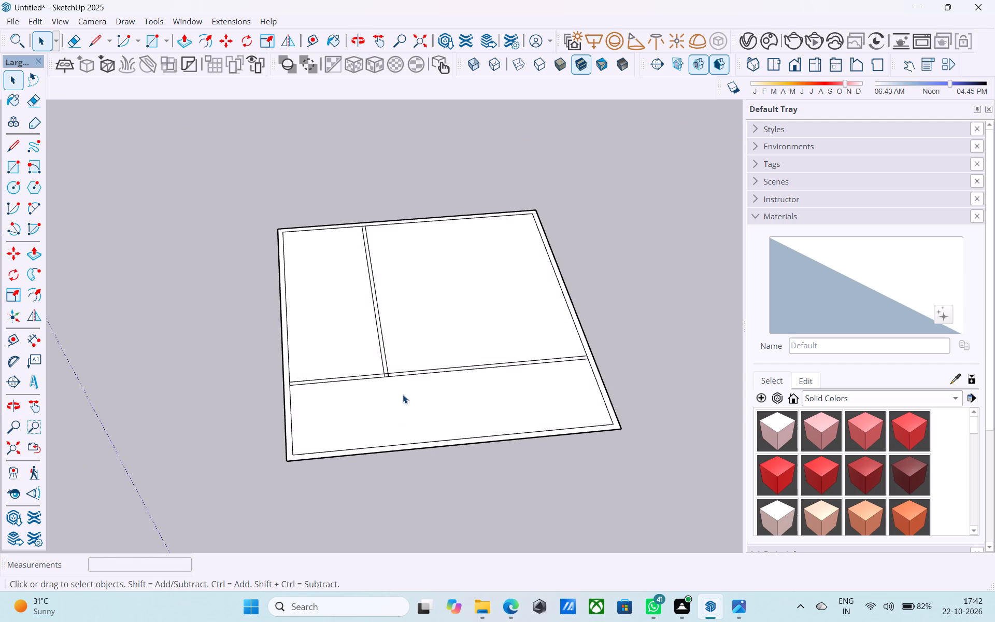
middle_click_drag(403, 393, 404, 433)
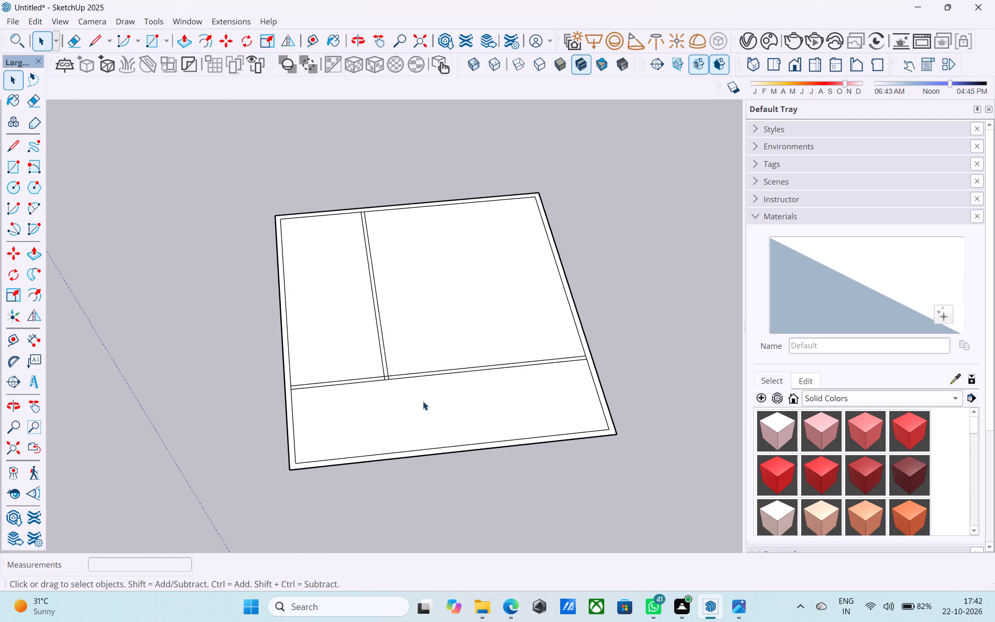
middle_click_drag(423, 401, 396, 421)
middle_click_drag(395, 392, 385, 384)
middle_click_drag(436, 376, 394, 385, "shift")
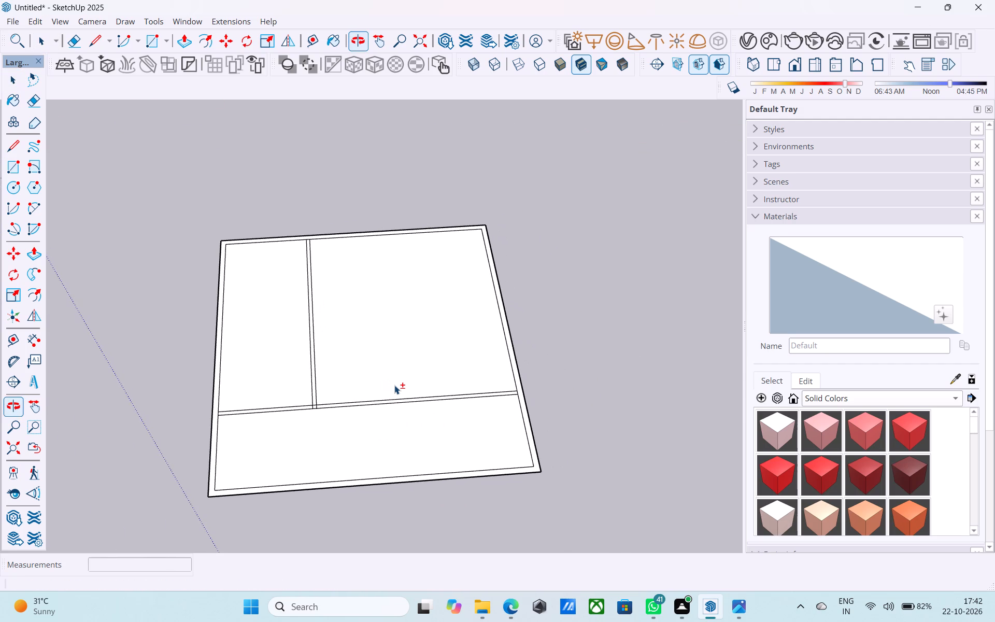
scroll(365, 413, "up", 6)
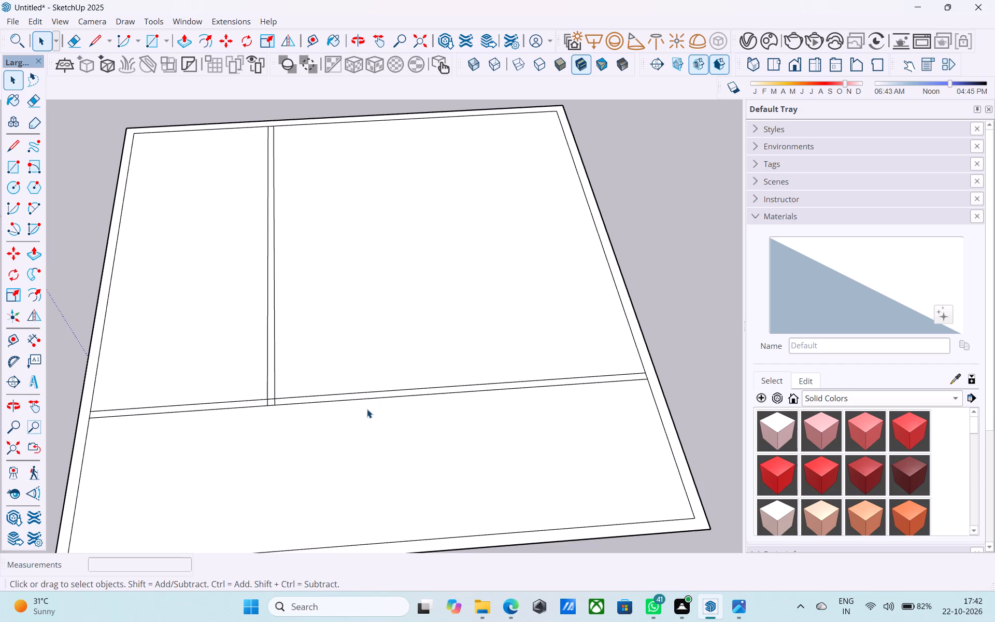
scroll(438, 390, "down", 5)
middle_click_drag(432, 392, 445, 363)
middle_click_drag(380, 398, 423, 406, "shift")
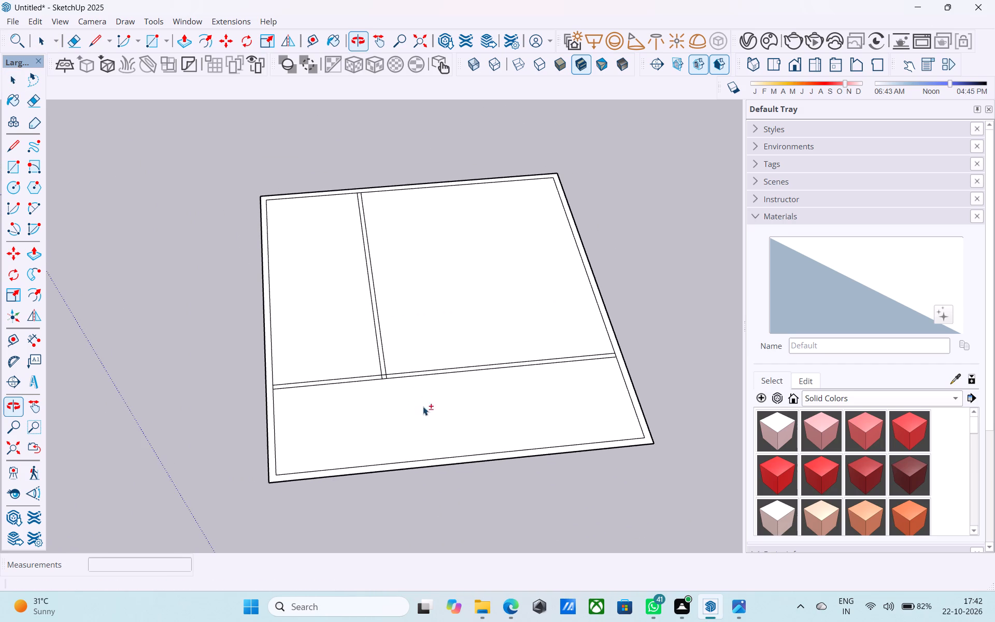
scroll(276, 435, "up", 5)
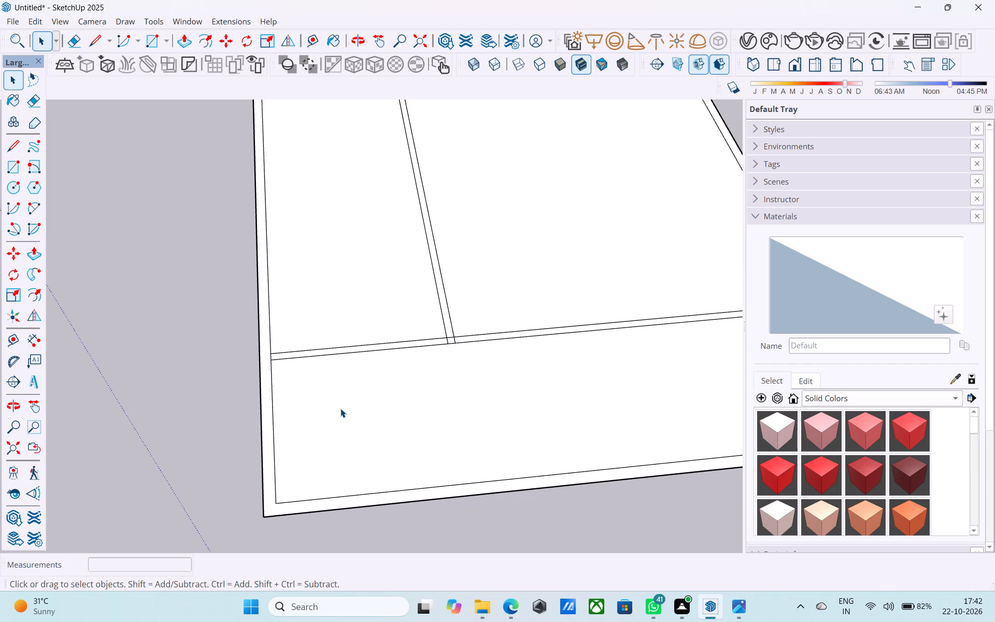
Undo the erasure of the first partition's two lines between the cross partition and the near outer wall.
key("ctrl+z")
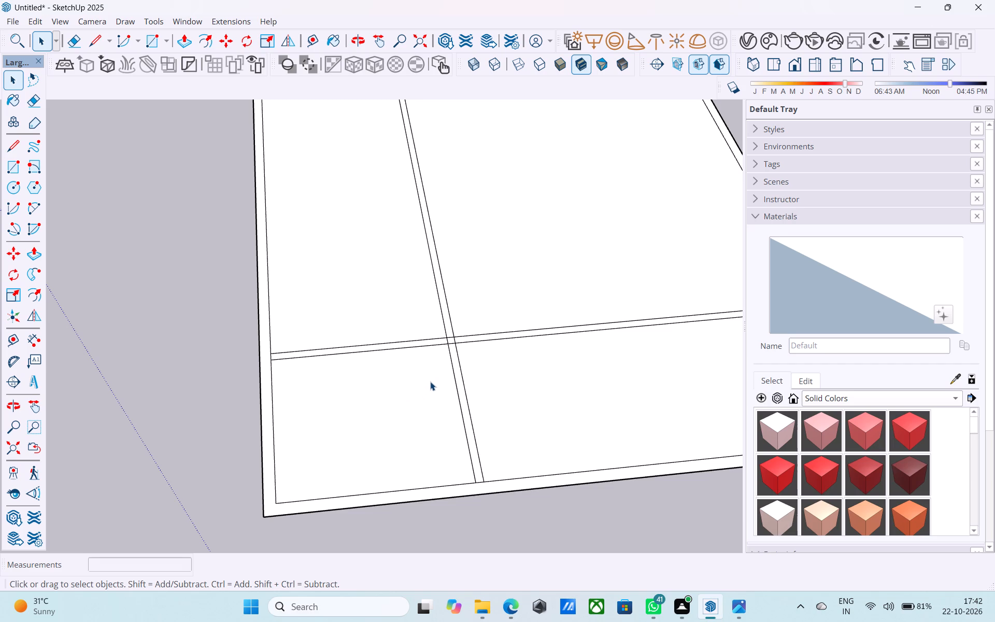
Erase the short end edges where the first partition meets the near outer wall and the cross partition meets the side wall.
key("space")
key("e")
scroll(480, 495, "up", 6)
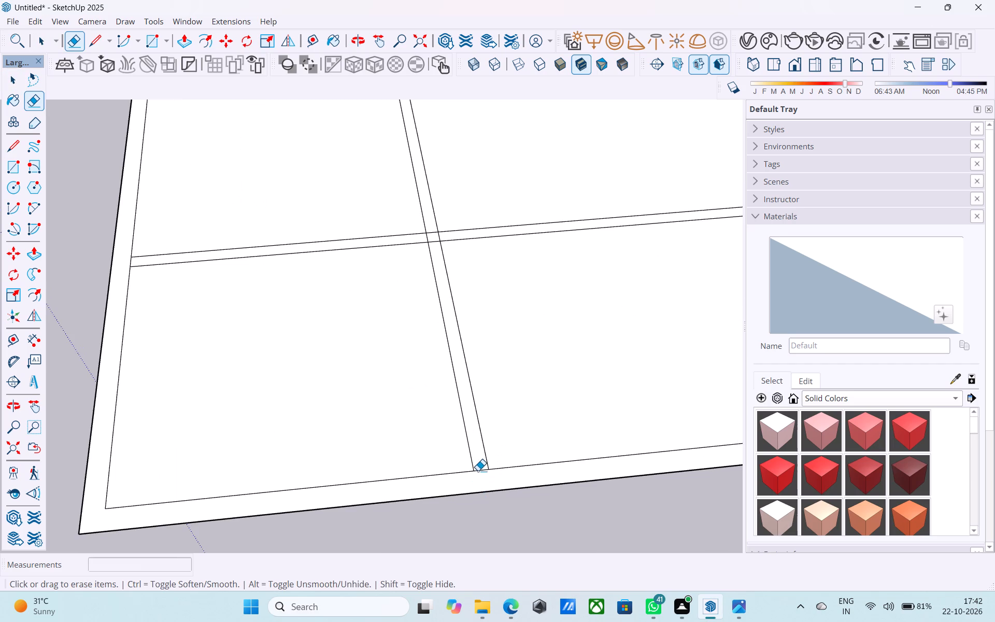
left_click(478, 471)
scroll(457, 395, "down", 6)
middle_click_drag(378, 370, 419, 451)
scroll(305, 402, "up", 9)
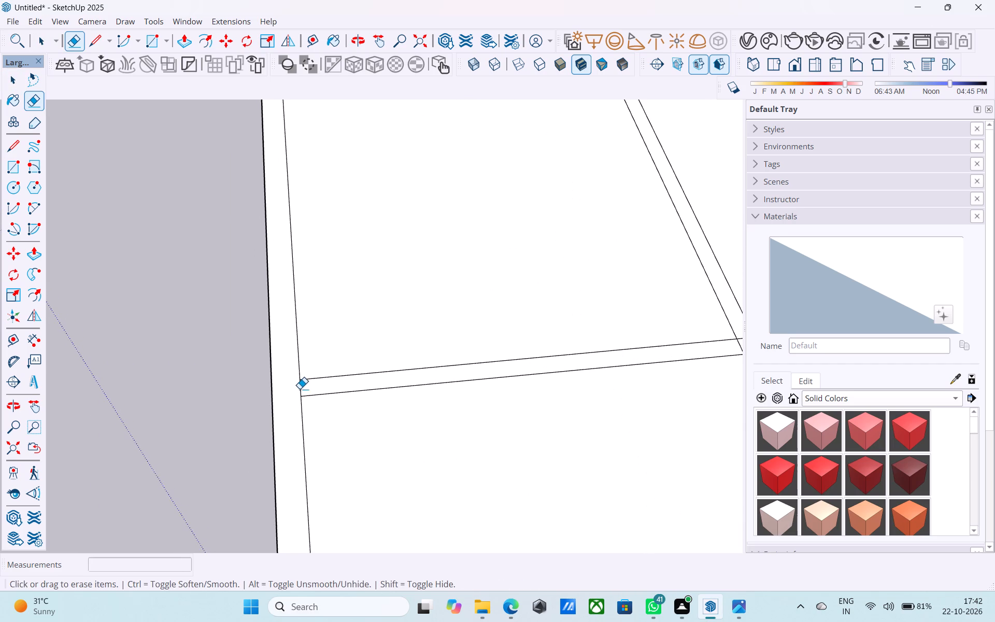
left_click(300, 389)
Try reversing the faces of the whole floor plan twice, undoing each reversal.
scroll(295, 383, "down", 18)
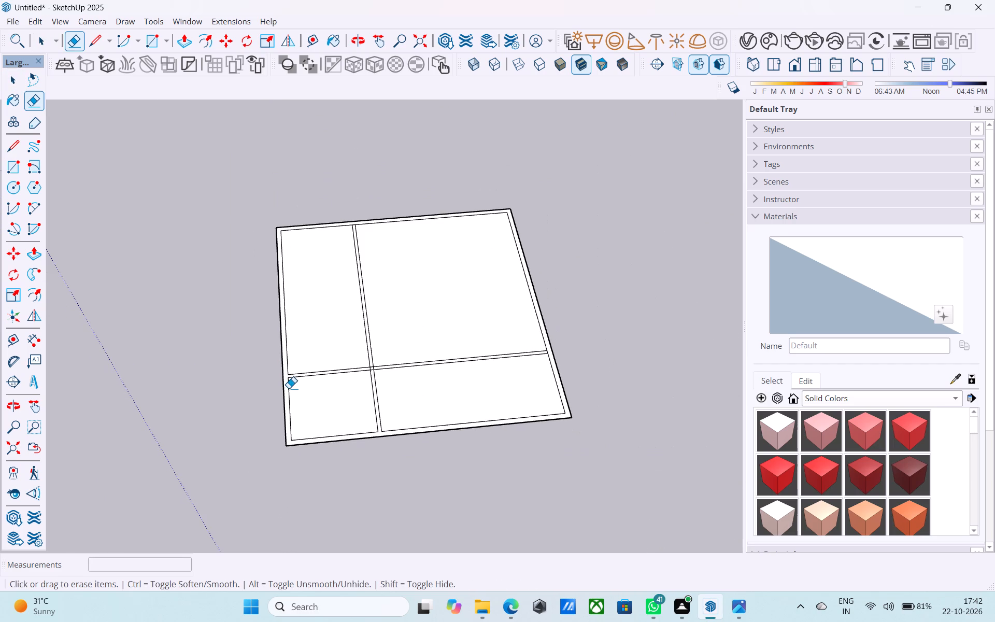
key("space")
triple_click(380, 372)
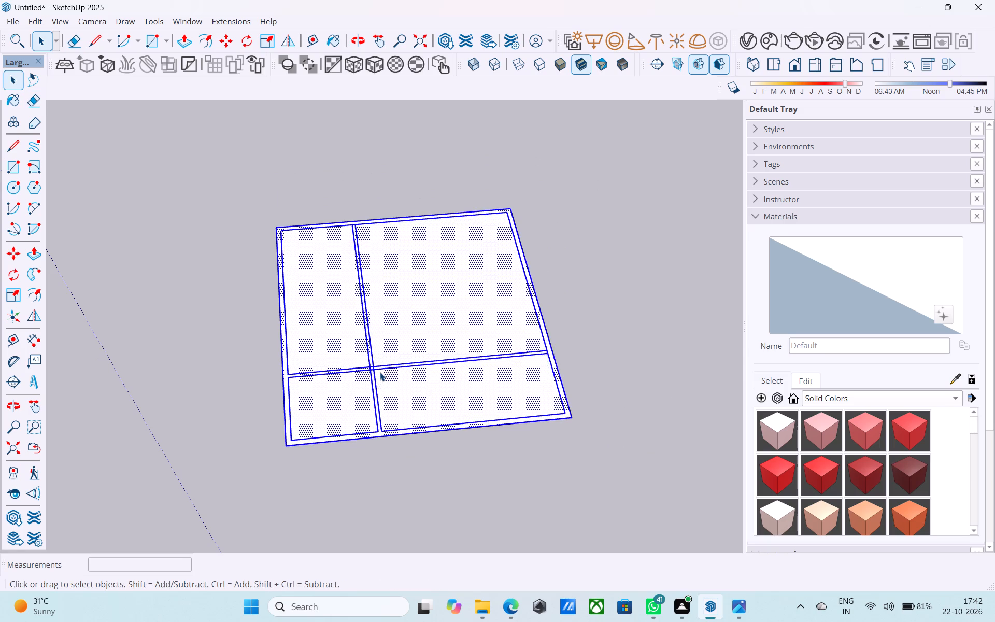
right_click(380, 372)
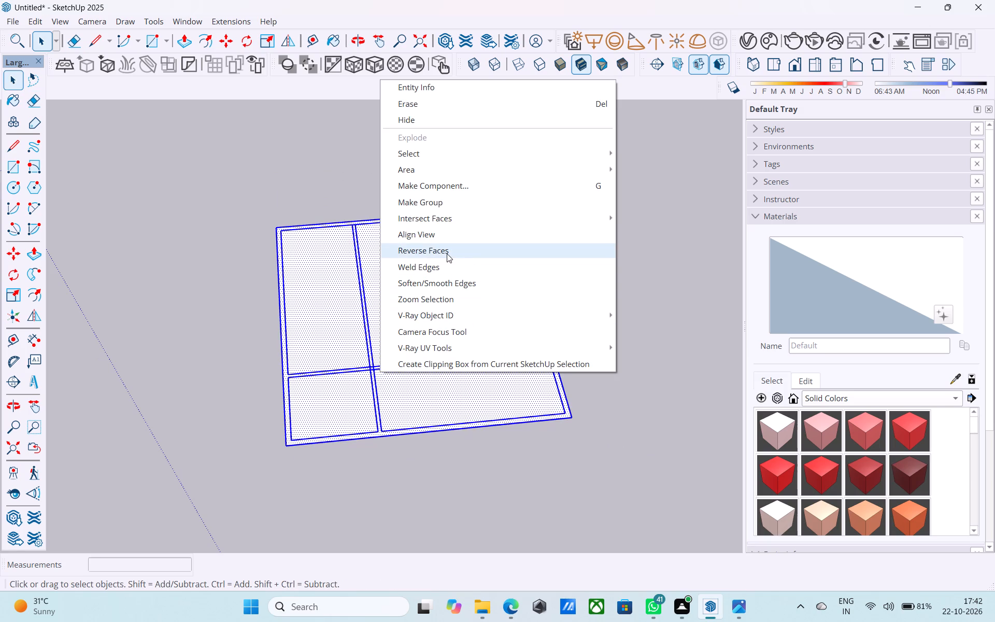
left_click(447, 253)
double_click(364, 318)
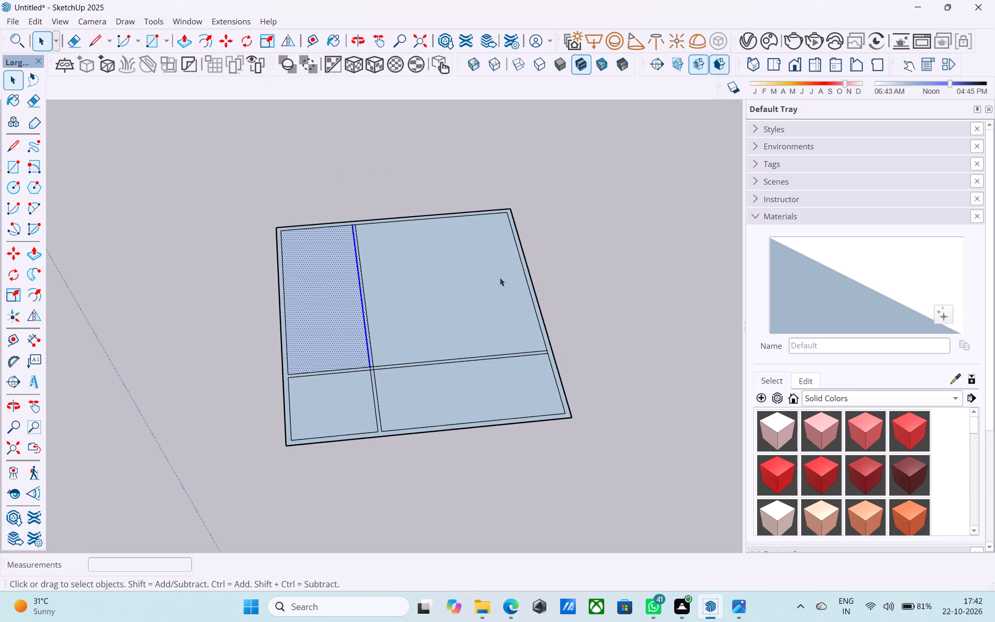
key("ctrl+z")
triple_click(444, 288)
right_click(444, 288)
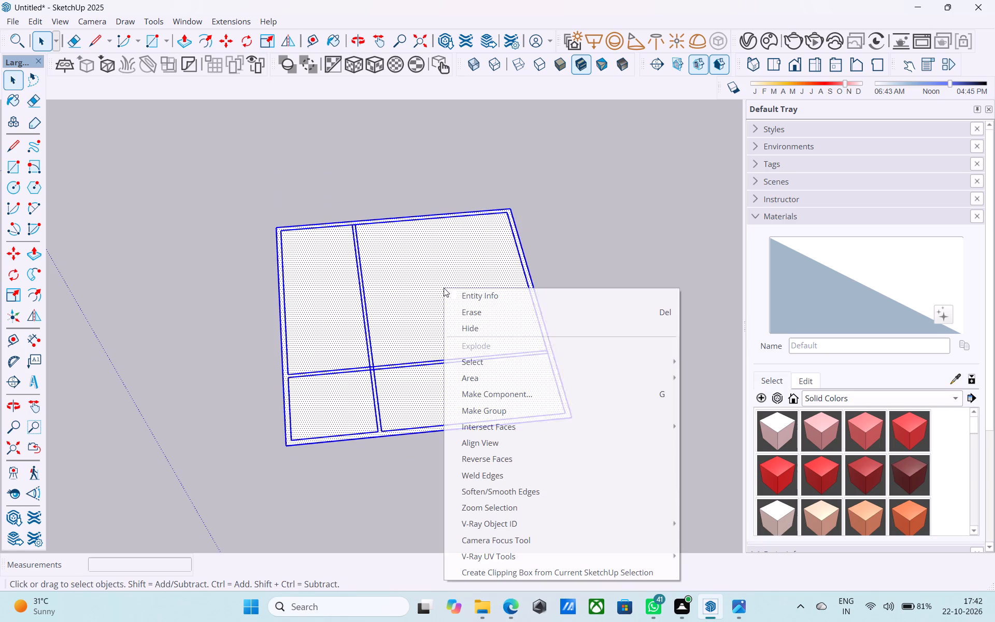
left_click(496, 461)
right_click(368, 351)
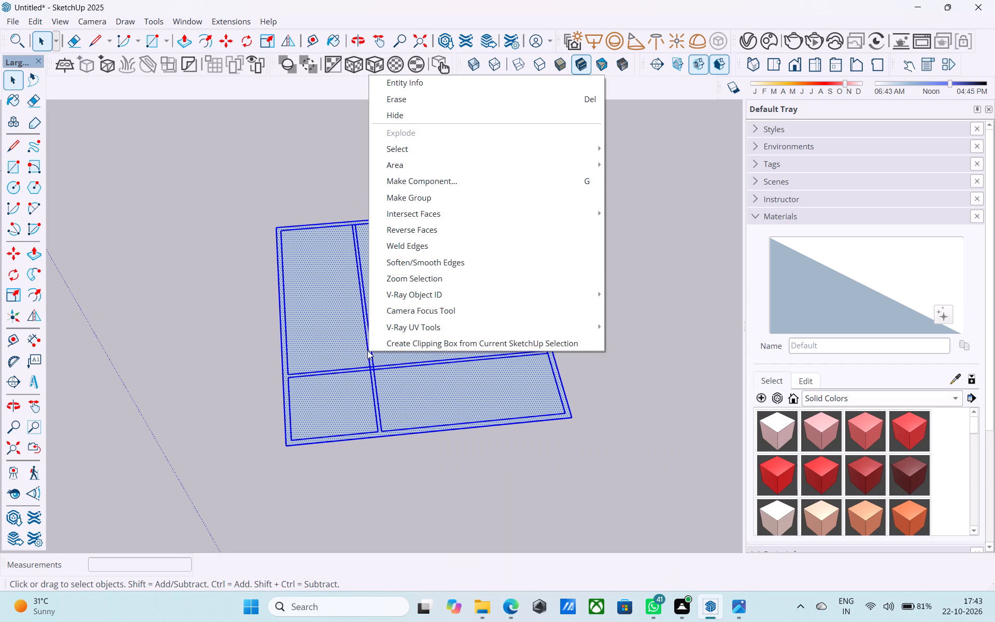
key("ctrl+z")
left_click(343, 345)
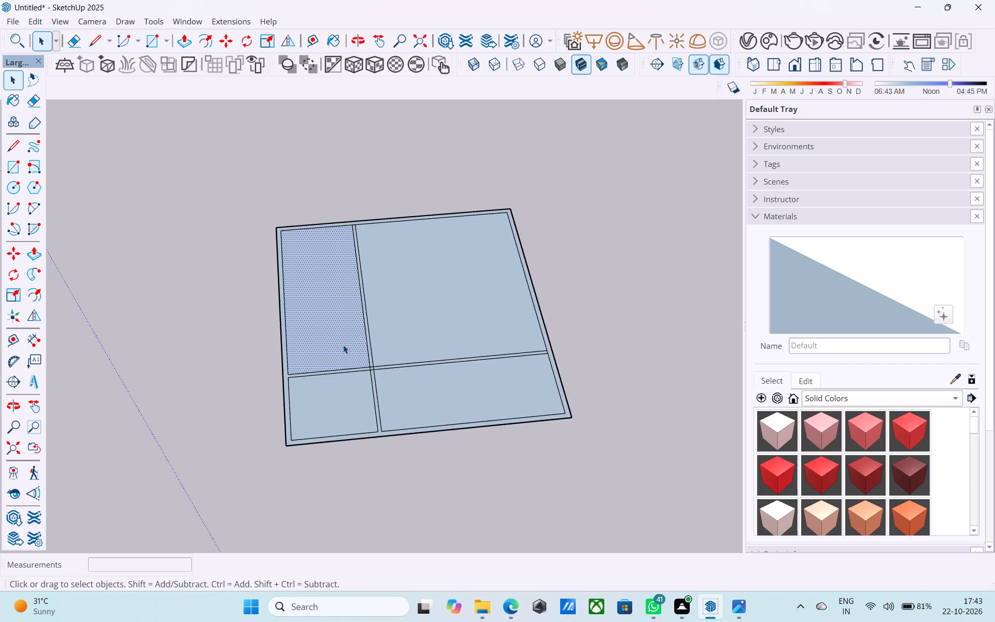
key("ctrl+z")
Select all connected faces and edges of the floor plan and make them a group.
triple_click(364, 344)
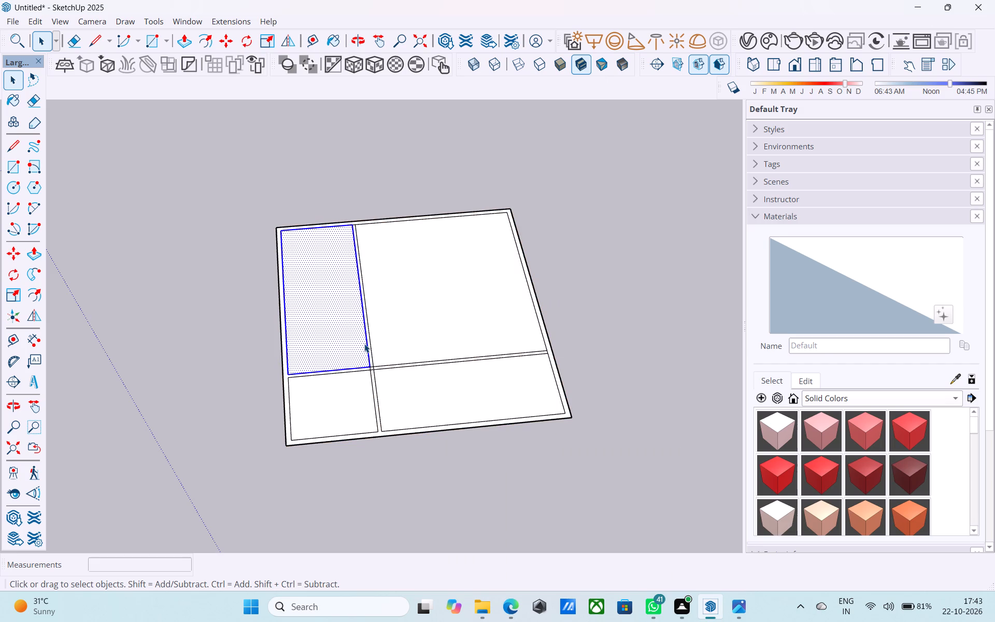
right_click(364, 344)
left_click(427, 169)
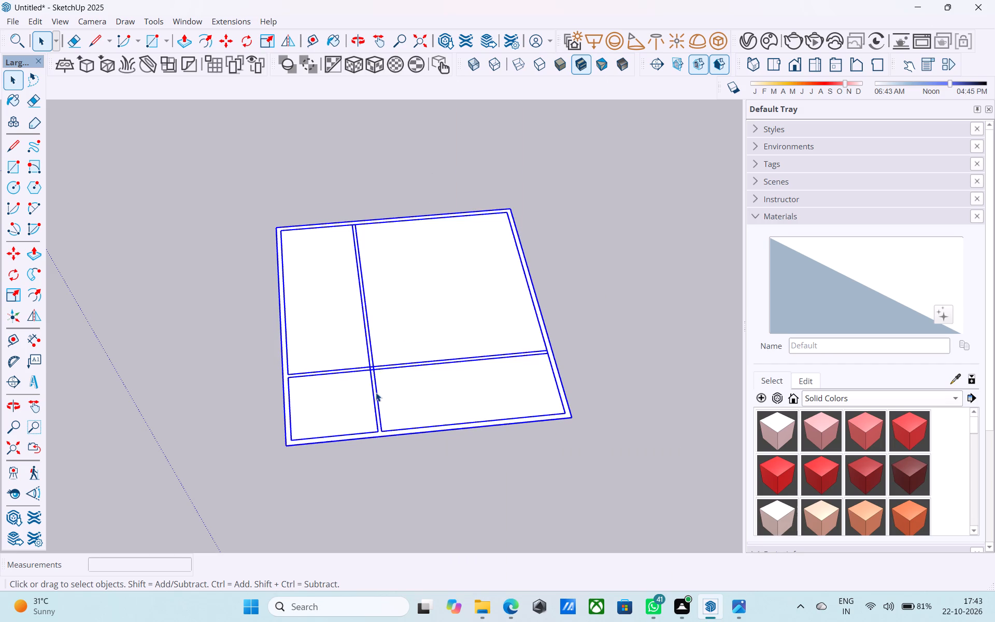
triple_click(376, 392)
left_click(674, 261)
Draw a 6" vertical line downward from the plan's outer corner beside the smallest room.
middle_click_drag(531, 366, 602, 125)
middle_click_drag(573, 316, 558, 229)
scroll(391, 345, "up", 3)
scroll(273, 284, "up", 1)
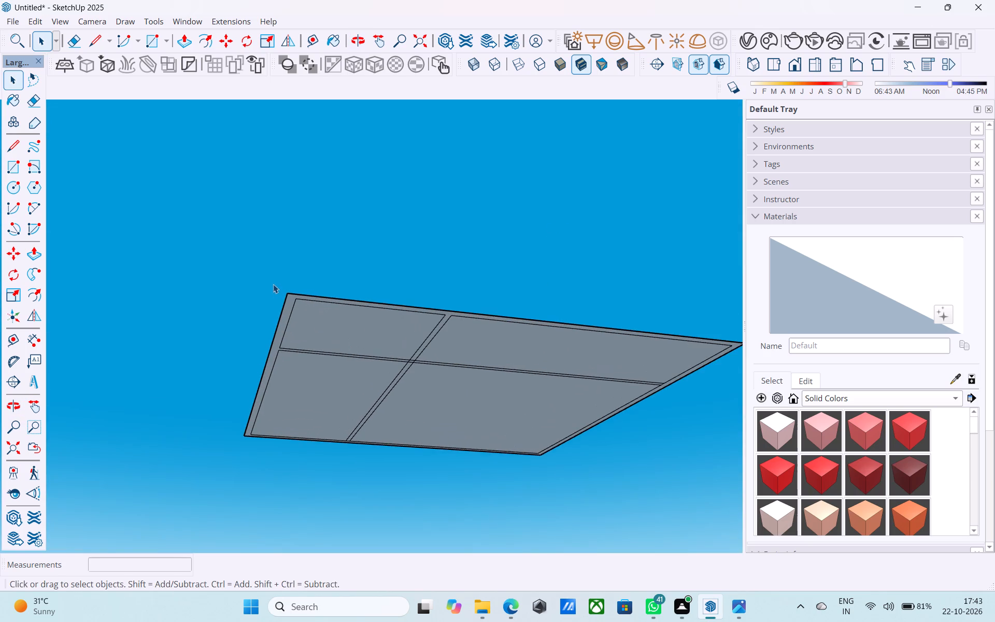
scroll(273, 284, "up", 2)
key("l")
left_click(295, 295)
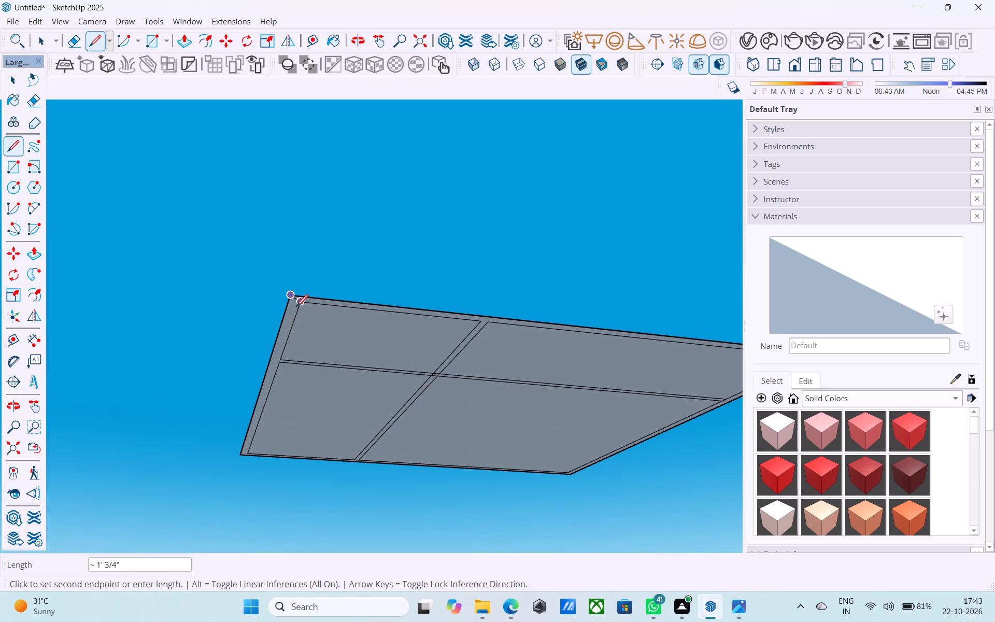
middle_click_drag(294, 314, 280, 398)
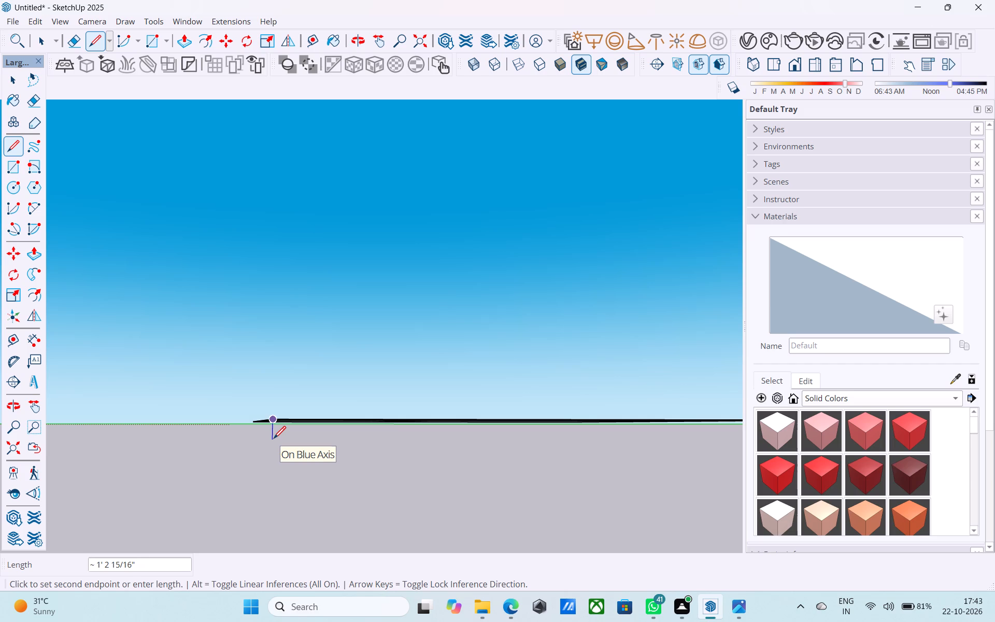
type("6\"")
key("Return")
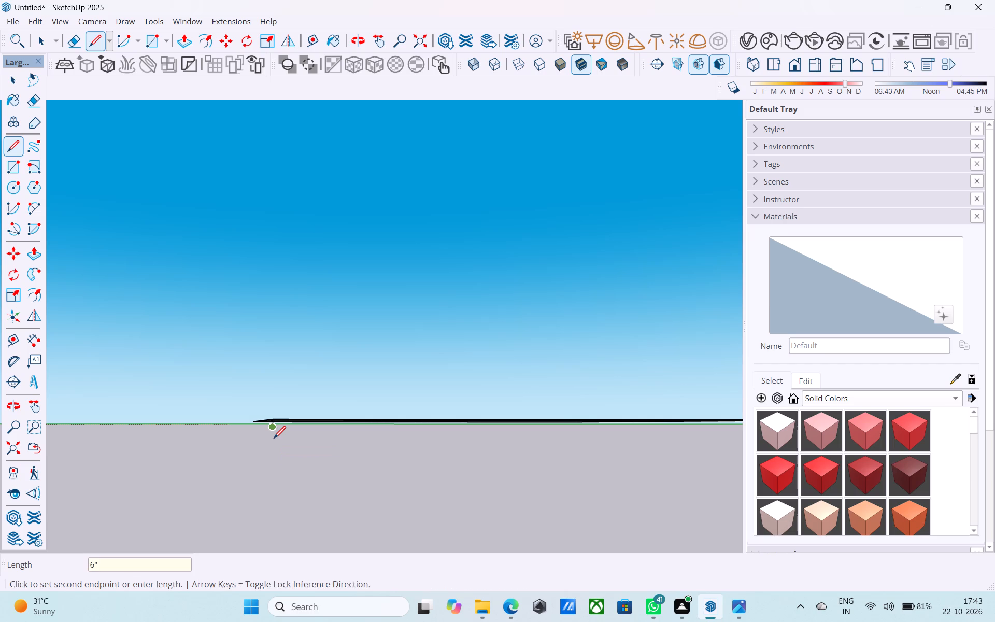
key("space")
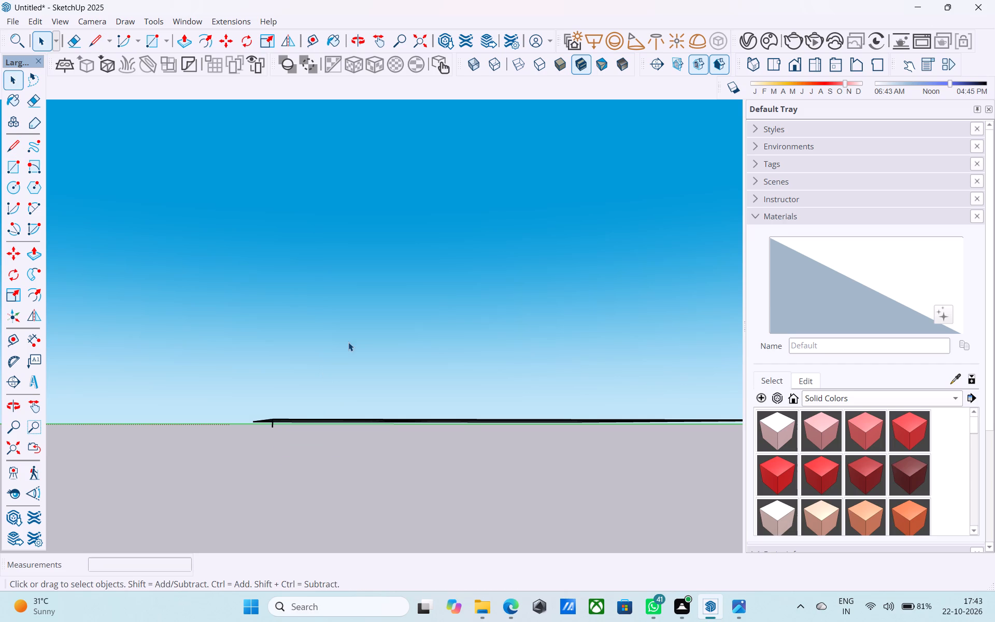
Draw a 6" vertical line downward from the diagonally opposite outer corner, beside the largest room.
scroll(348, 342, "down", 5)
middle_click_drag(478, 393, 282, 372)
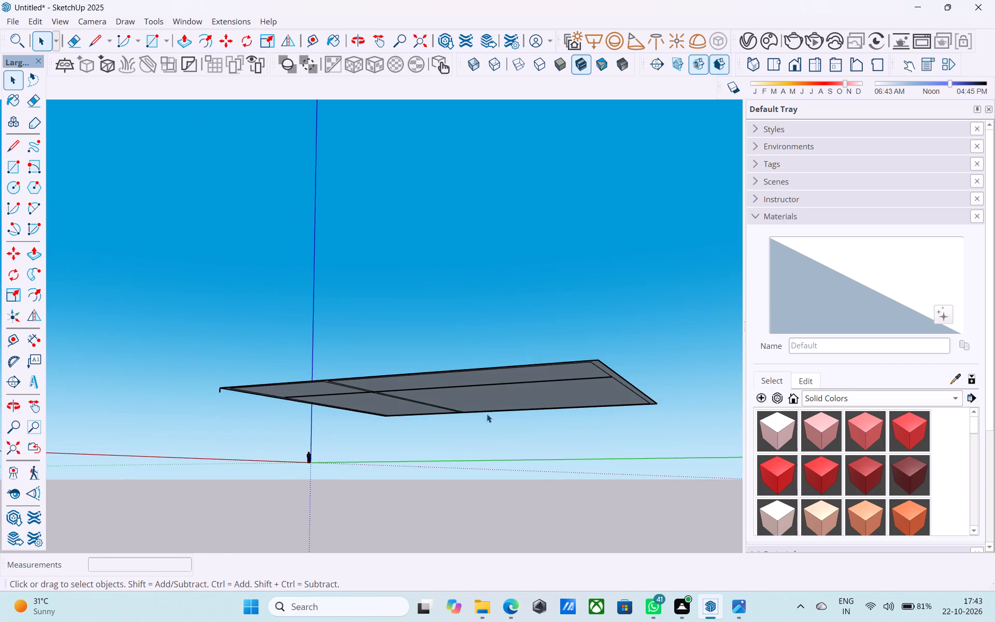
middle_click_drag(487, 414, 403, 317, "shift")
scroll(403, 317, "up", 1)
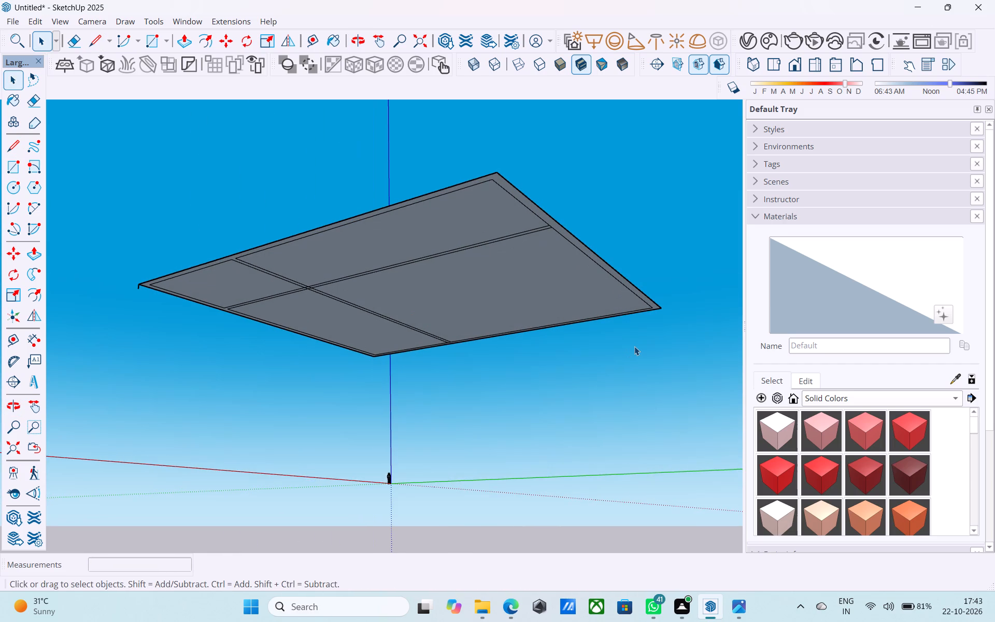
middle_click_drag(627, 346, 572, 344)
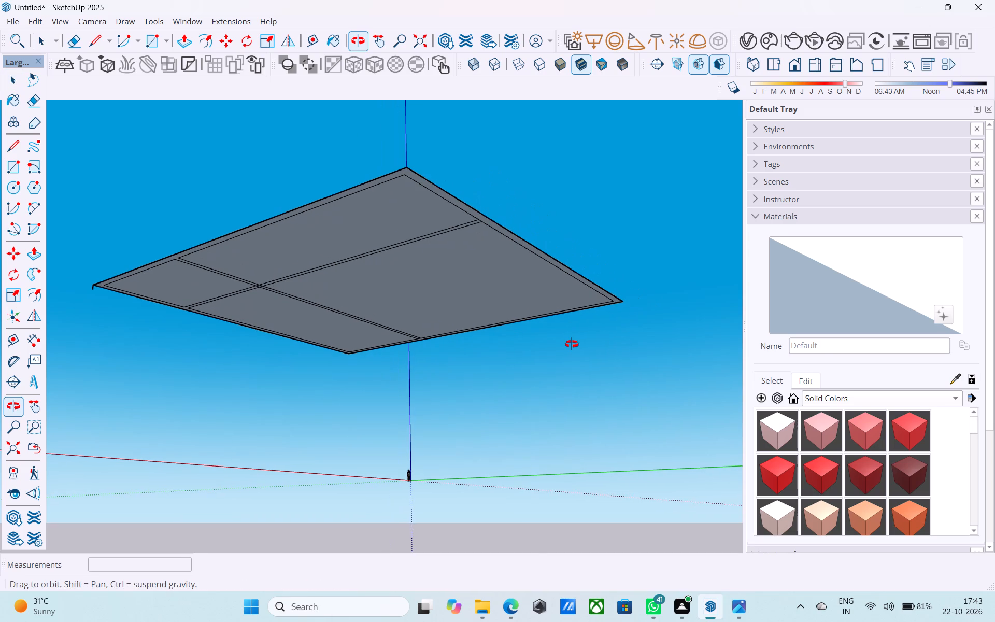
middle_click_drag(572, 344, 580, 352)
key("l")
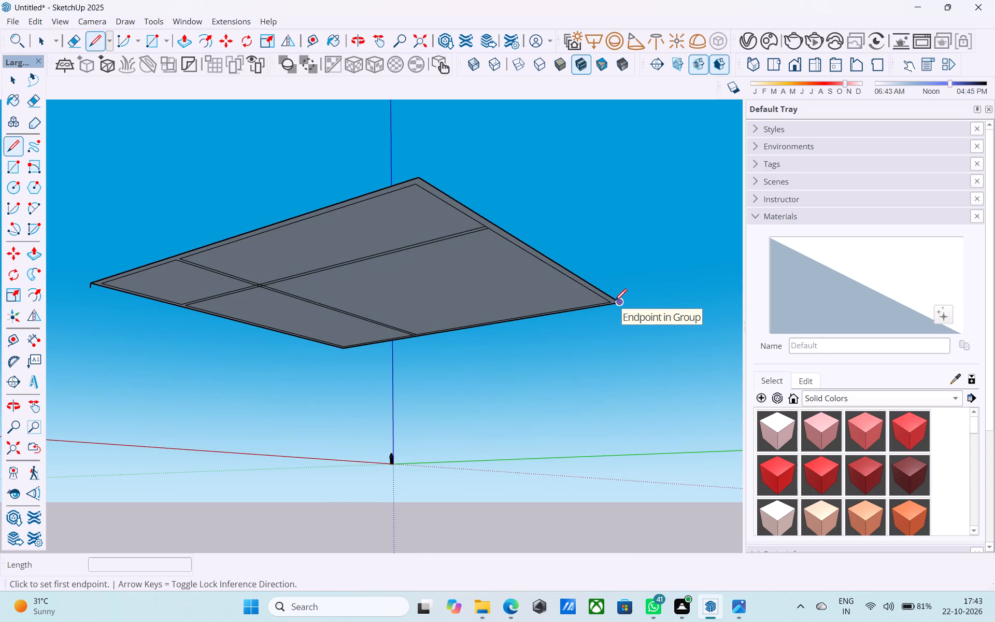
scroll(615, 302, "up", 5)
left_click(623, 307)
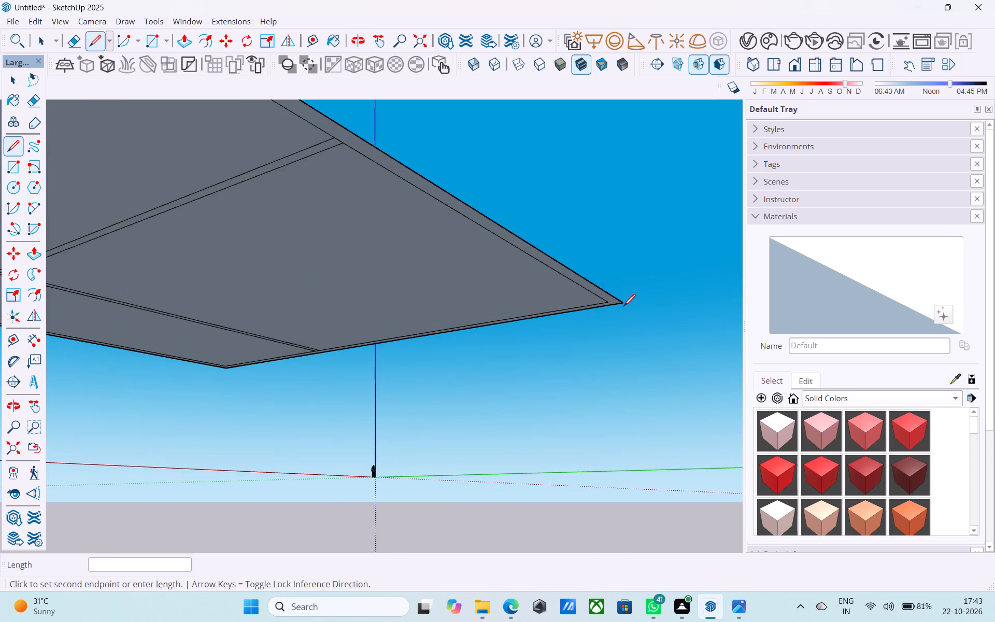
key("l")
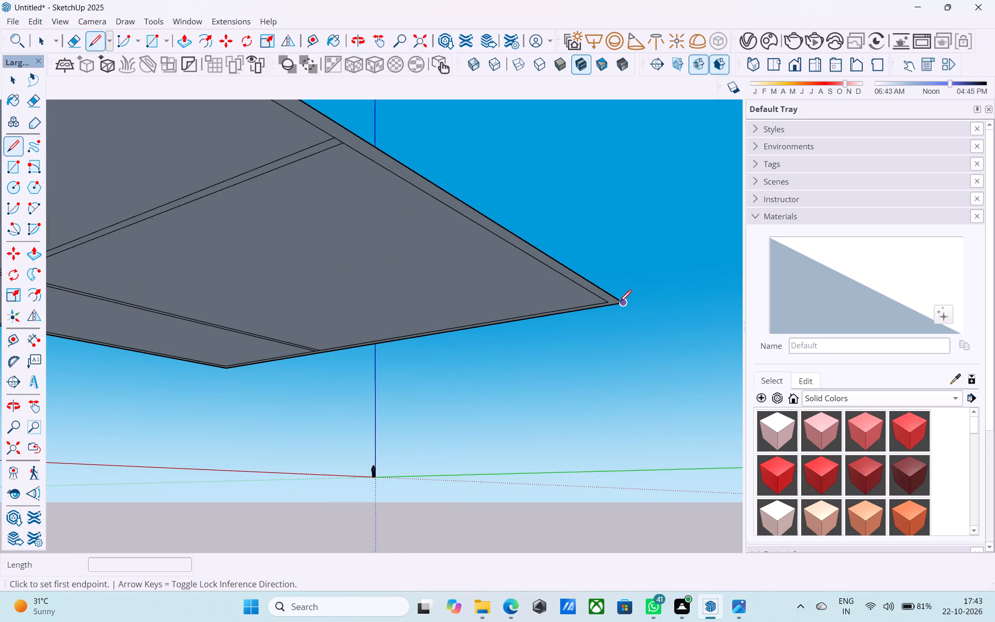
left_click(619, 303)
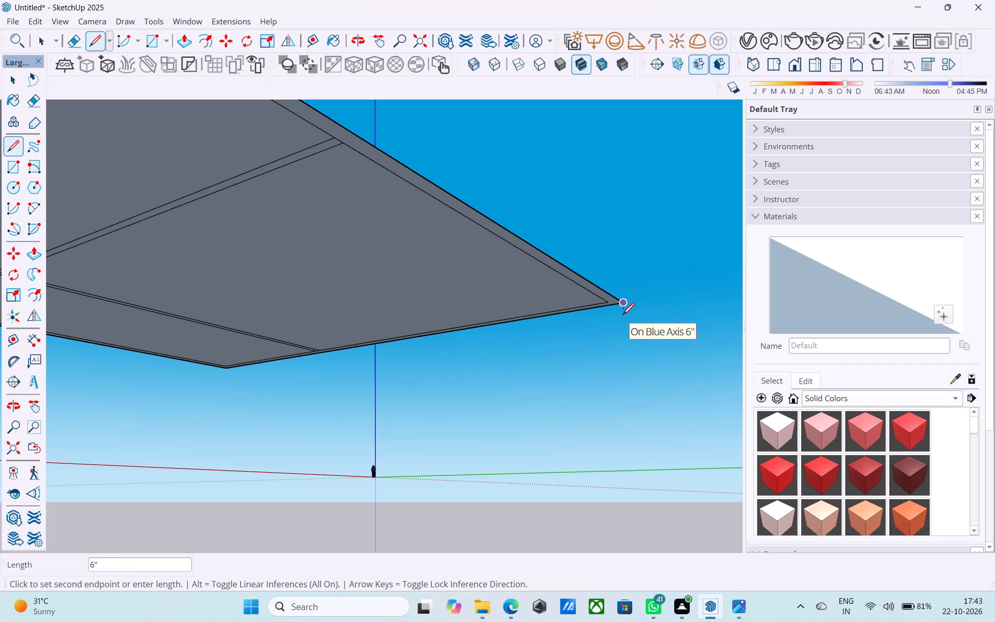
type("6\"")
key("Return")
Draw a horizontal rectangle beneath the plan, spanning diagonally between the lower ends of the two 6" vertical lines.
key("r")
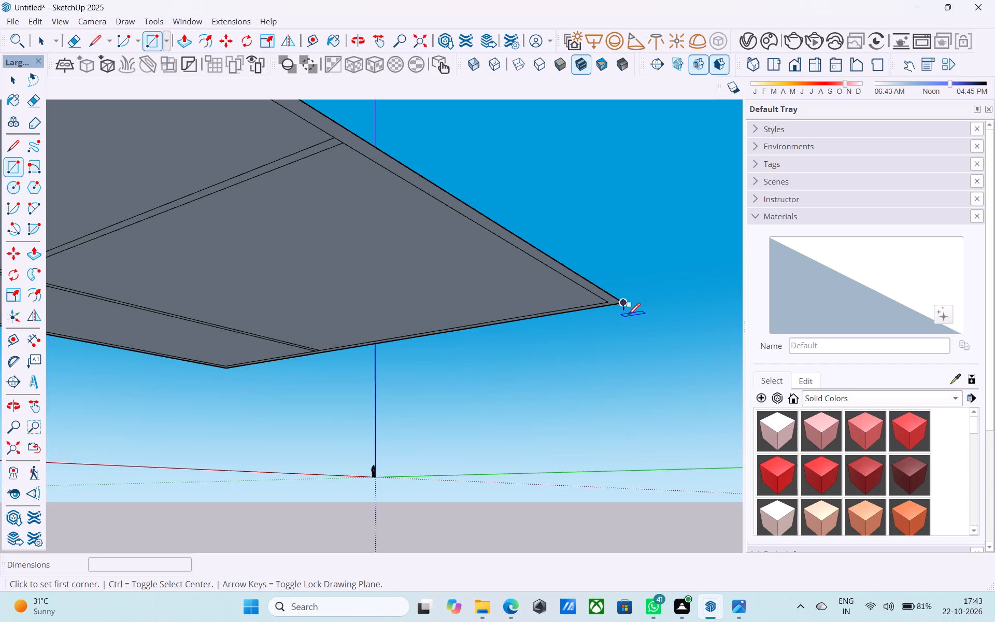
scroll(622, 313, "up", 4)
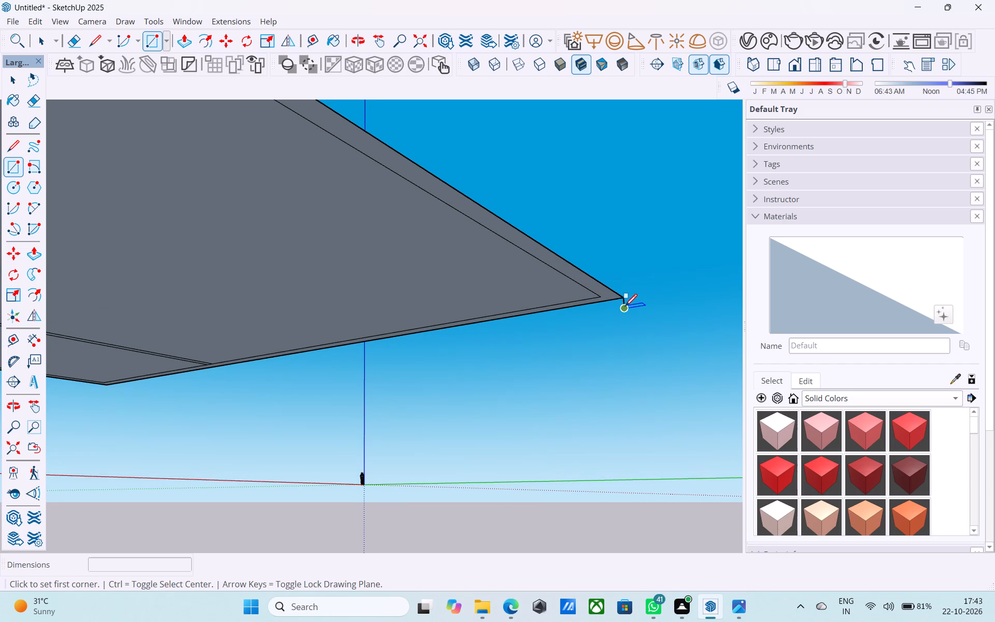
left_click(625, 308)
scroll(634, 304, "down", 12)
scroll(467, 299, "down", 2)
middle_click_drag(464, 301, 672, 350, "shift")
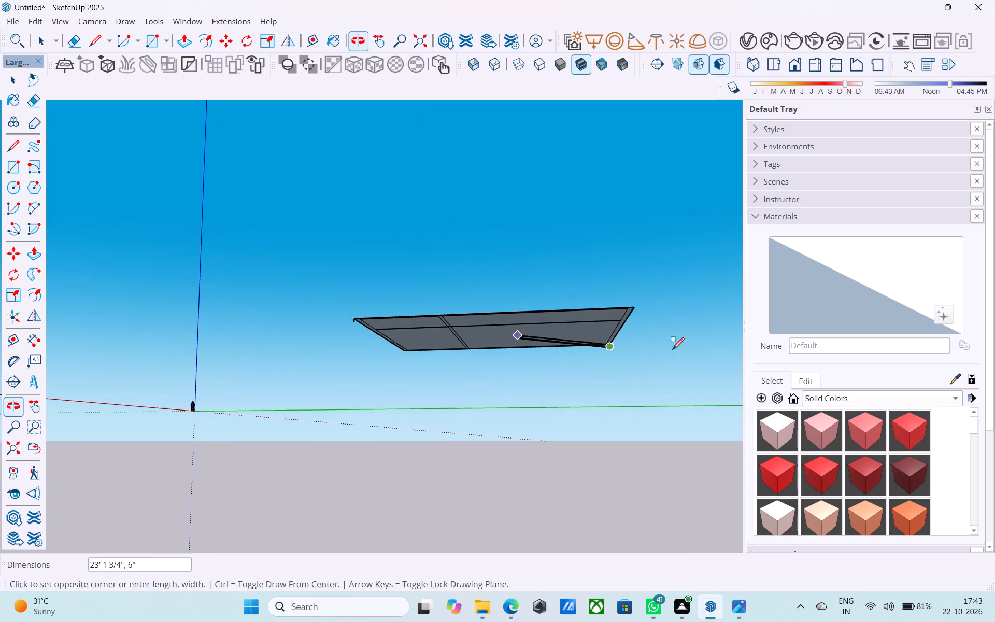
scroll(329, 301, "up", 3)
scroll(375, 341, "up", 9)
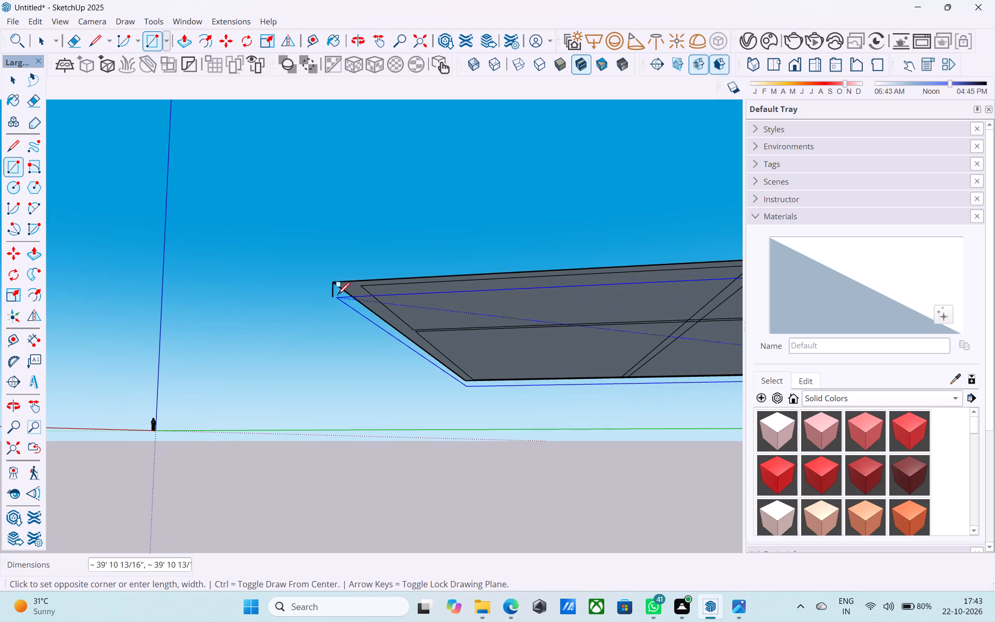
left_click(332, 294)
Draw a vertical edge at a third corner, joining the plan's outer corner to the rectangle's corner below.
scroll(296, 246, "down", 5)
scroll(296, 246, "up", 2)
scroll(296, 246, "down", 12)
middle_click_drag(435, 273, 306, 362)
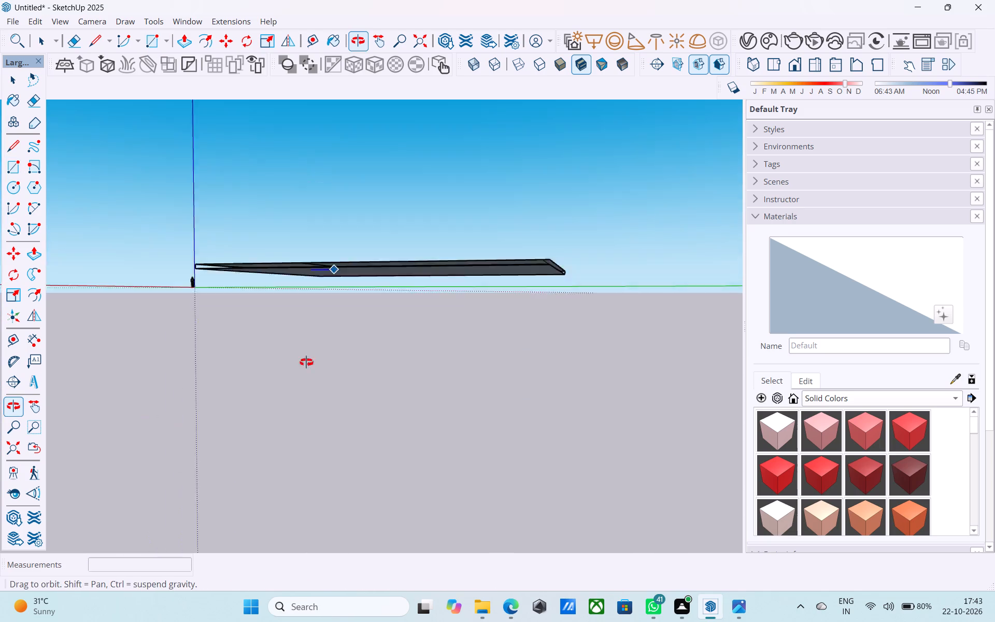
middle_click_drag(306, 362, 290, 388)
middle_click_drag(405, 361, 385, 336)
key("l")
scroll(418, 337, "up", 7)
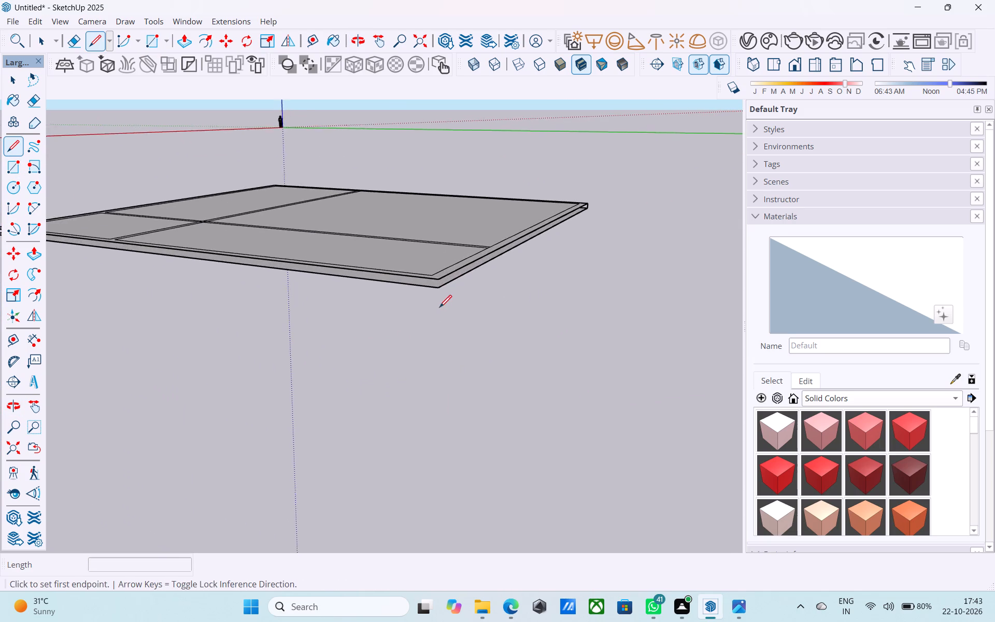
scroll(439, 308, "up", 4)
left_click(440, 276)
left_click(437, 288)
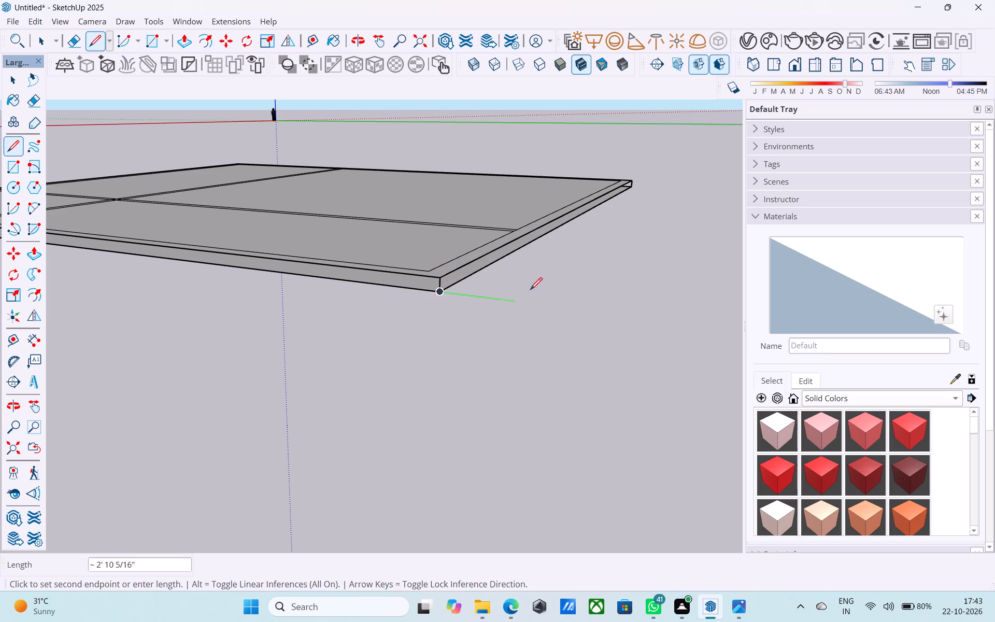
Draw a 6" vertical edge at the fourth corner, joining the lower rectangle's corner to the plan's outer corner above.
scroll(538, 293, "down", 6)
middle_click_drag(546, 297, 337, 299)
middle_click_drag(337, 299, 600, 355, "shift")
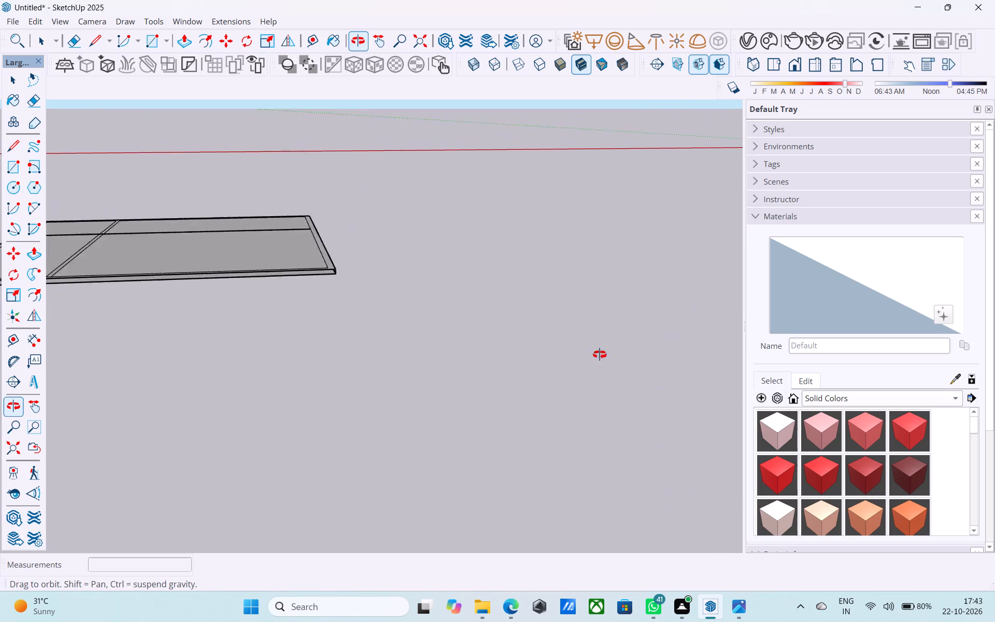
middle_click_drag(600, 355, 829, 365, "shift")
scroll(581, 268, "up", 5)
middle_click_drag(587, 267, 393, 305, "shift")
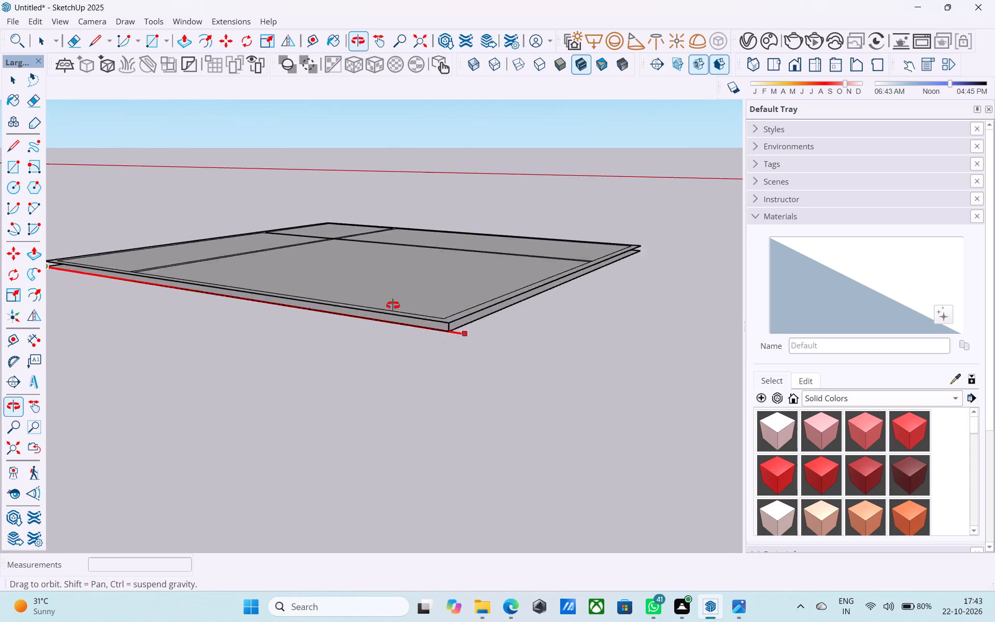
middle_click_drag(393, 305, 311, 282, "shift")
middle_click_drag(506, 332, 241, 319, "shift")
middle_click_drag(556, 323, 569, 383)
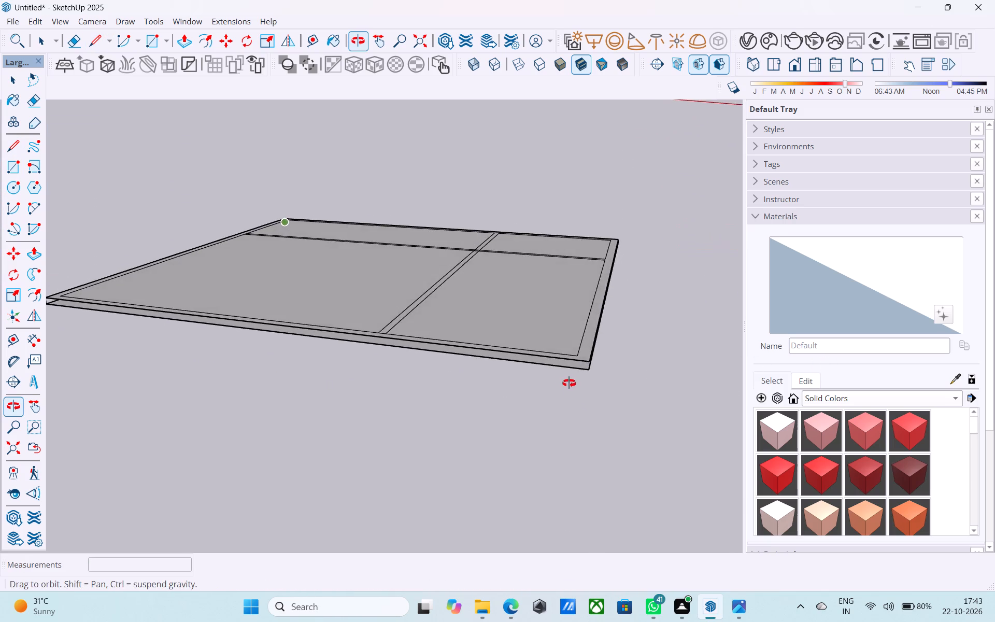
middle_click_drag(569, 383, 580, 387)
key("l")
scroll(579, 373, "up", 5)
middle_click_drag(591, 369, 490, 381)
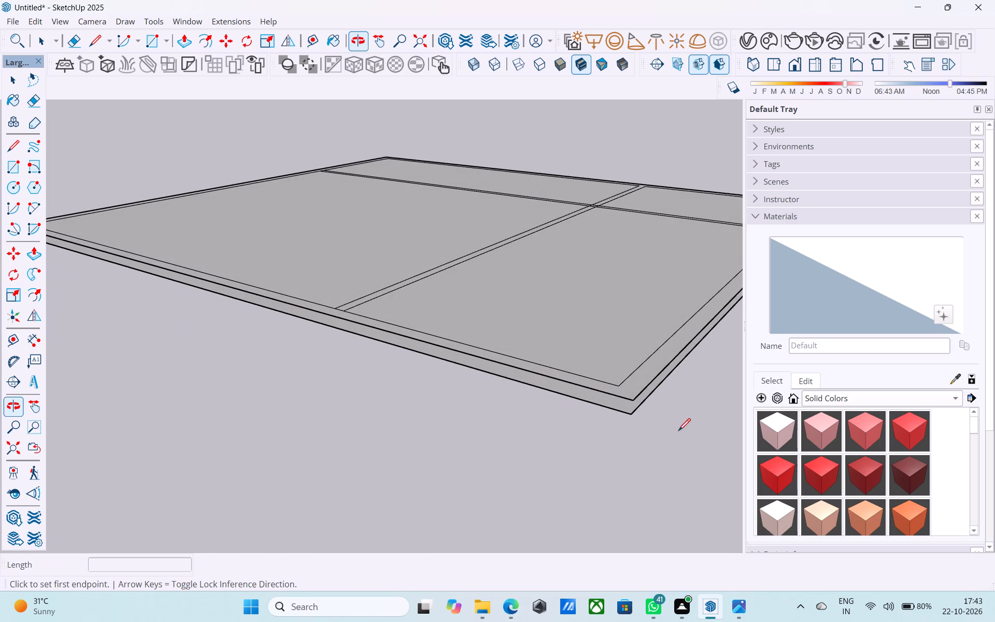
scroll(631, 436, "up", 2)
left_click(632, 414)
middle_click_drag(631, 403, 571, 401, "shift")
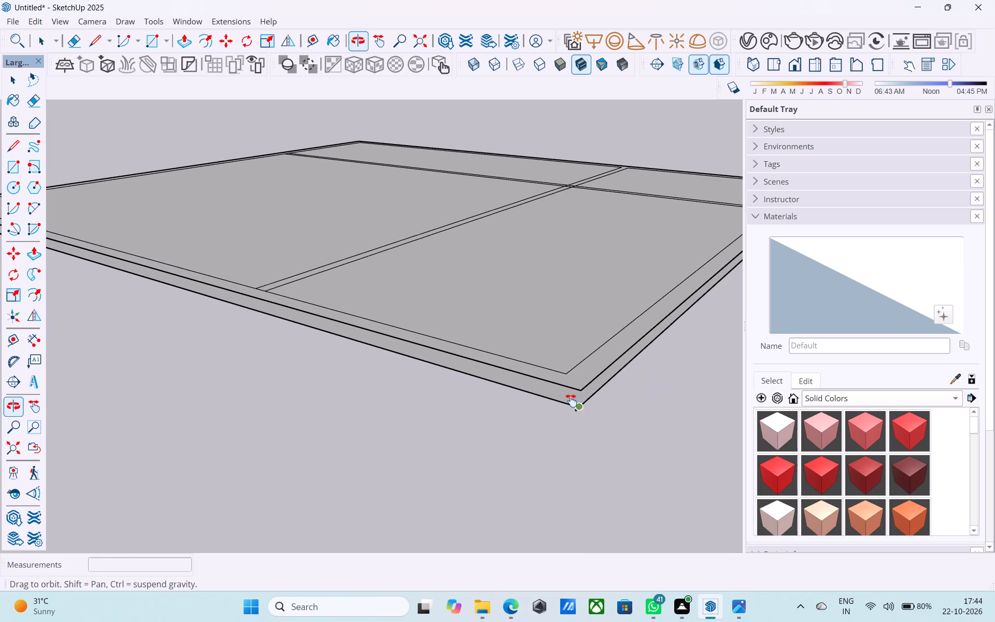
middle_click_drag(571, 401, 571, 400, "shift")
key("l")
left_click(572, 404)
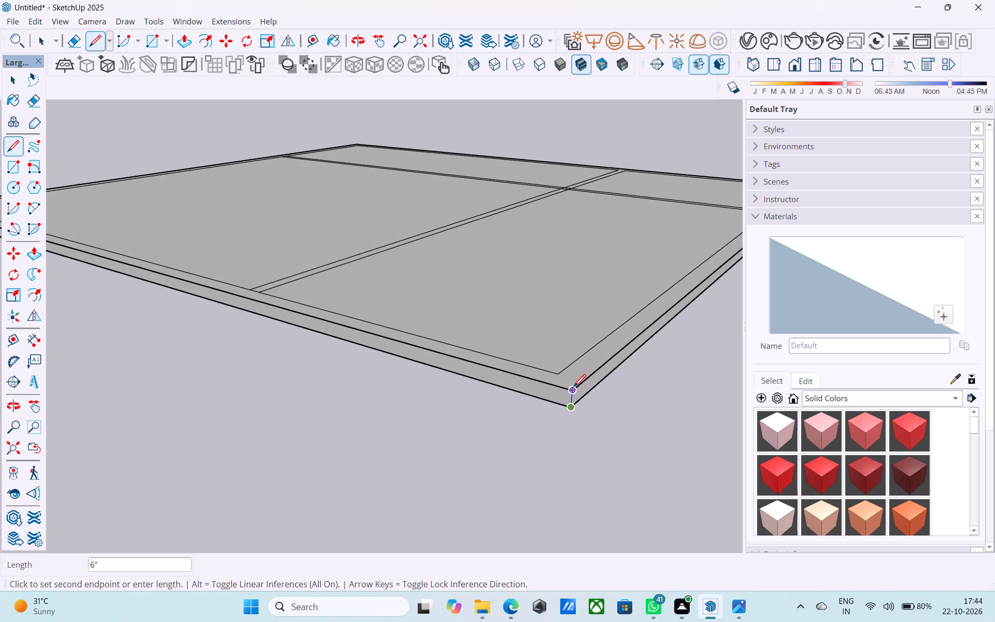
left_click(574, 388)
key("space")
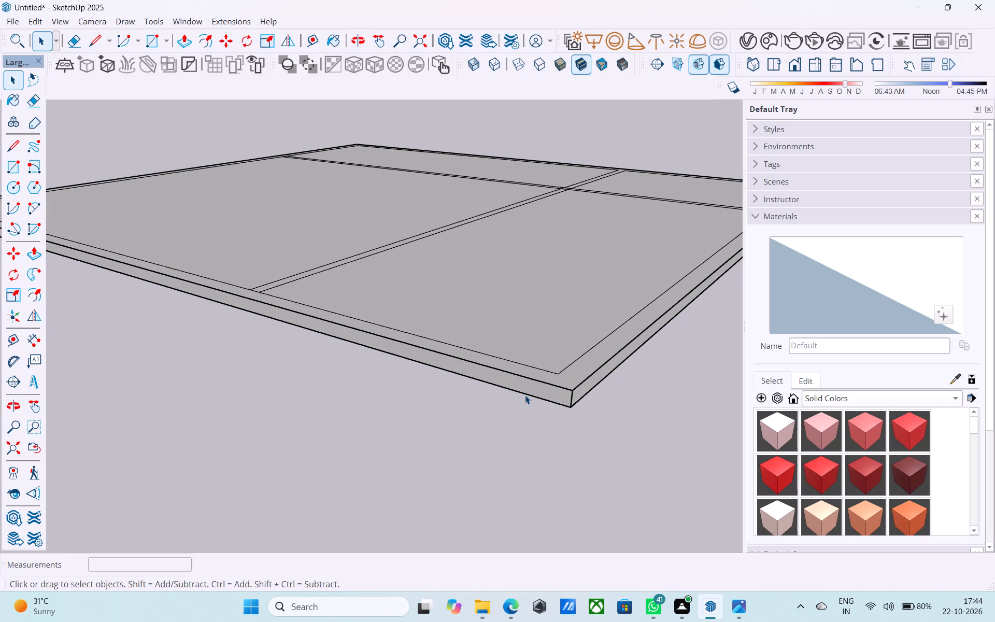
Examine the base from all around, checking the vertical edges at its corners and the open sides.
scroll(525, 395, "down", 6)
middle_click_drag(714, 402, 333, 338)
scroll(339, 328, "down", 7)
middle_click_drag(360, 344, 446, 400)
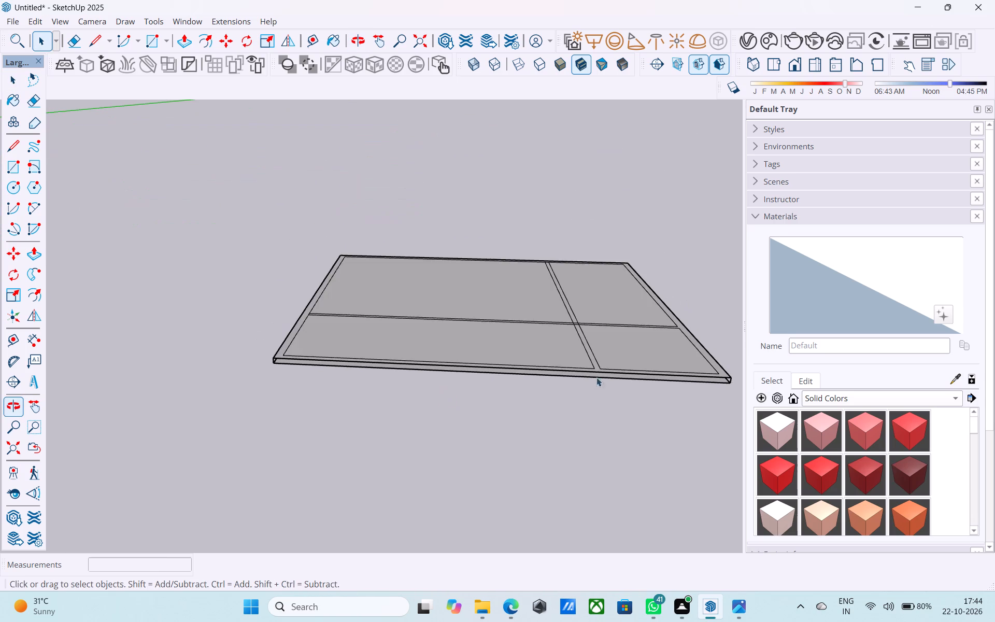
scroll(287, 244, "down", 5)
scroll(492, 368, "up", 20)
scroll(492, 368, "up", 1)
middle_click_drag(499, 286, 390, 287)
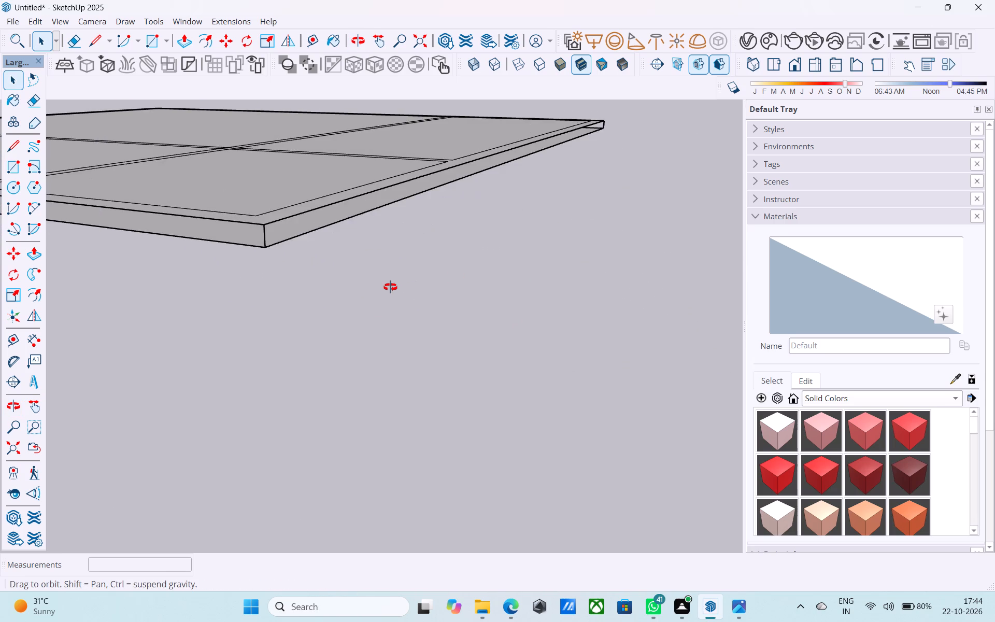
middle_click_drag(390, 287, 513, 272)
scroll(521, 253, "down", 4)
middle_click_drag(505, 263, 638, 250)
scroll(638, 256, "down", 5)
middle_click_drag(459, 264, 633, 296)
middle_click_drag(573, 307, 757, 302)
scroll(661, 296, "down", 3)
middle_click_drag(474, 323, 629, 321)
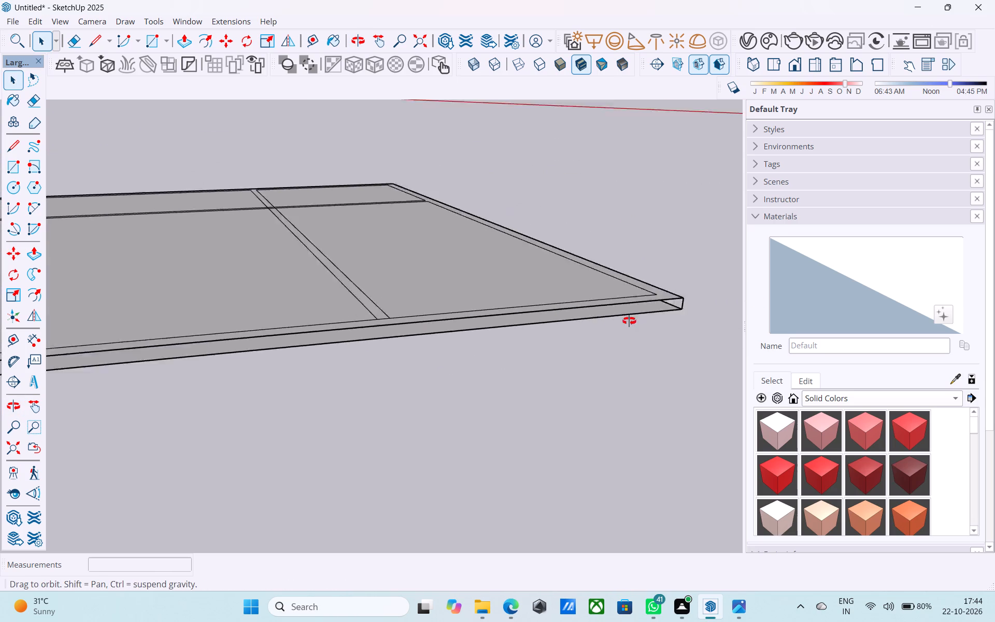
middle_click_drag(629, 321, 688, 317)
middle_click_drag(538, 328, 727, 278)
scroll(727, 277, "down", 7)
middle_click_drag(563, 282, 687, 282)
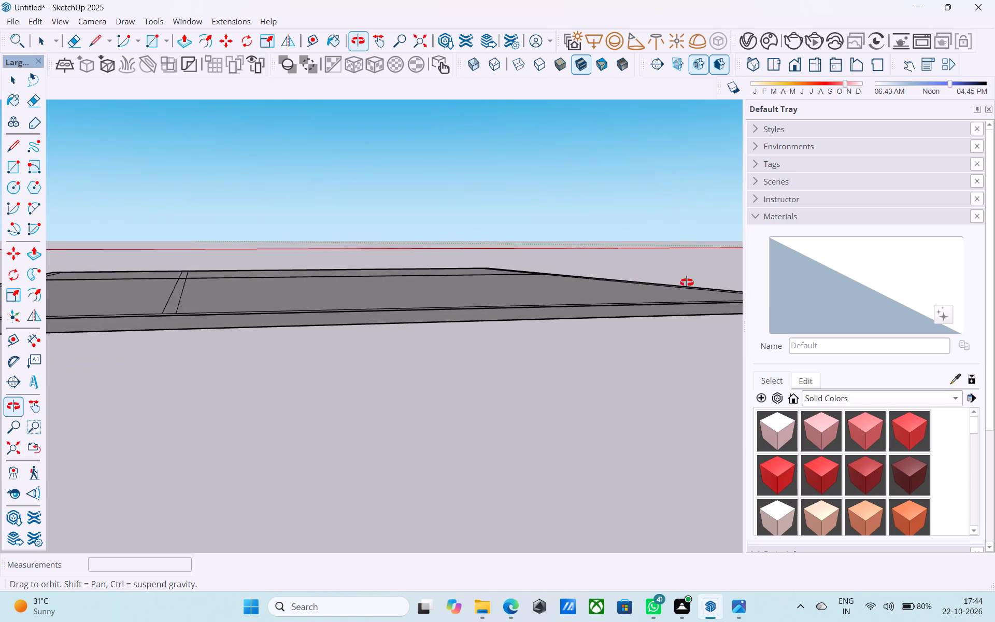
middle_click_drag(687, 282, 813, 279)
Reverse the large face on the underside of the base.
middle_click_drag(507, 389, 531, 296)
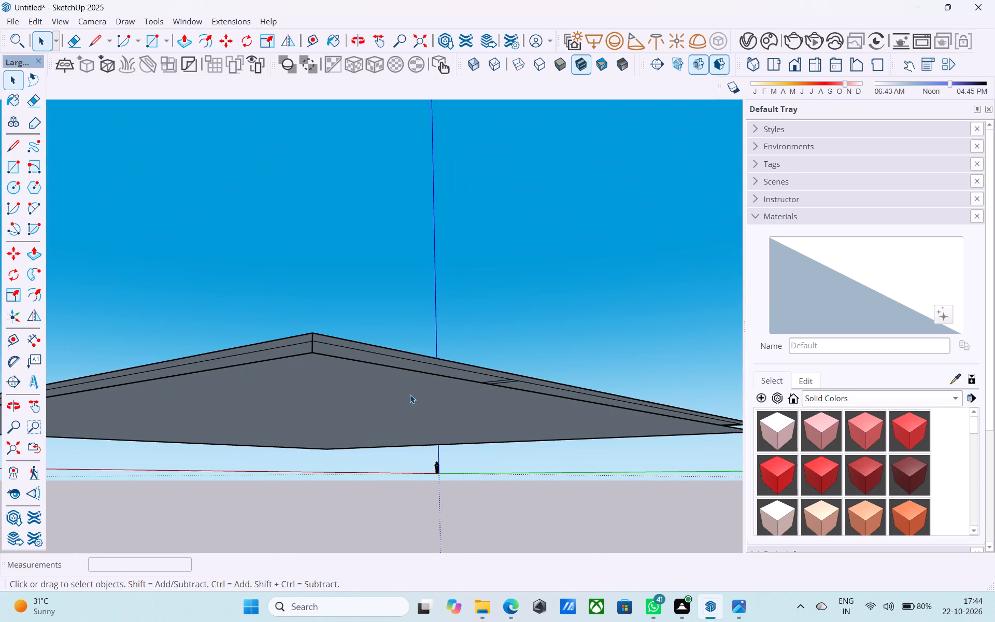
left_click(408, 393)
right_click(408, 393)
left_click(503, 274)
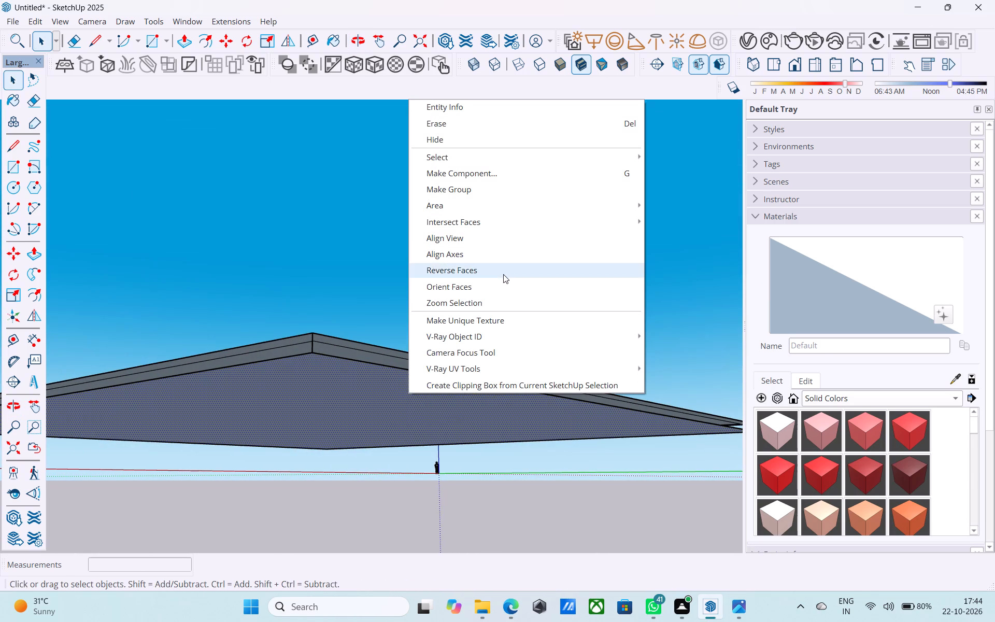
Draw a 40' by 6" vertical rectangle between two corner edges, closing one base side that runs beneath the largest room.
scroll(496, 267, "down", 4)
middle_click_drag(496, 267, 445, 429)
scroll(364, 381, "down", 6)
middle_click_drag(448, 351, 442, 346)
middle_click_drag(451, 345, 355, 352, "shift")
key("r")
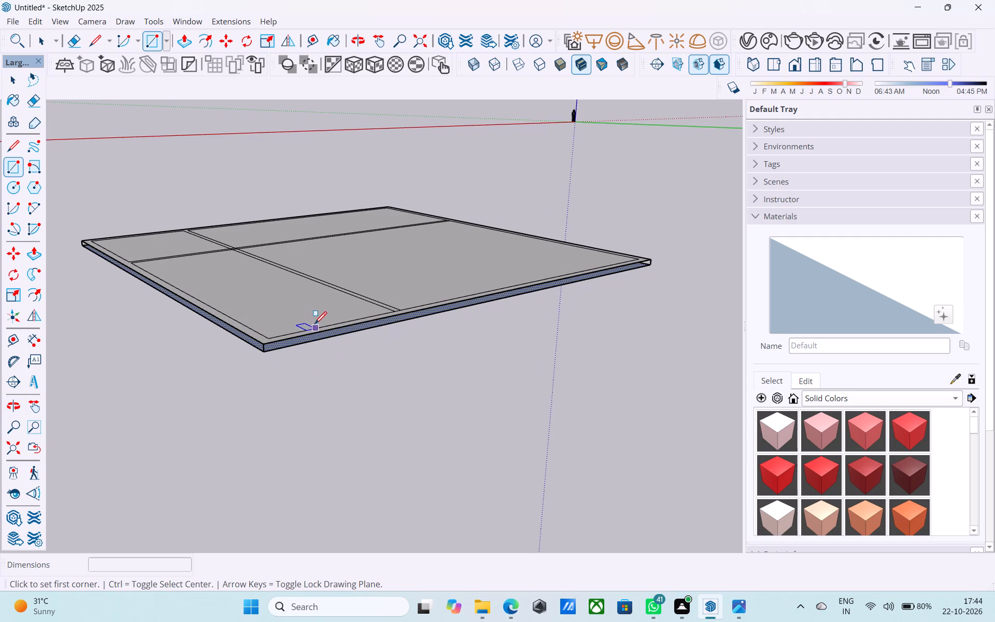
scroll(276, 348, "up", 8)
left_click(254, 336)
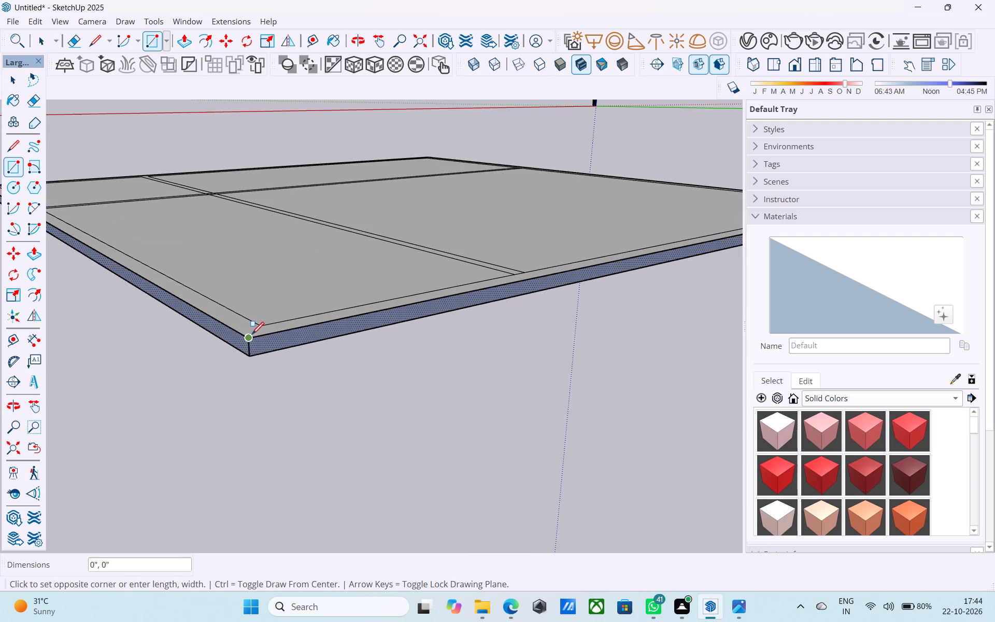
scroll(249, 335, "down", 6)
middle_click_drag(730, 265, 596, 289)
scroll(595, 288, "up", 7)
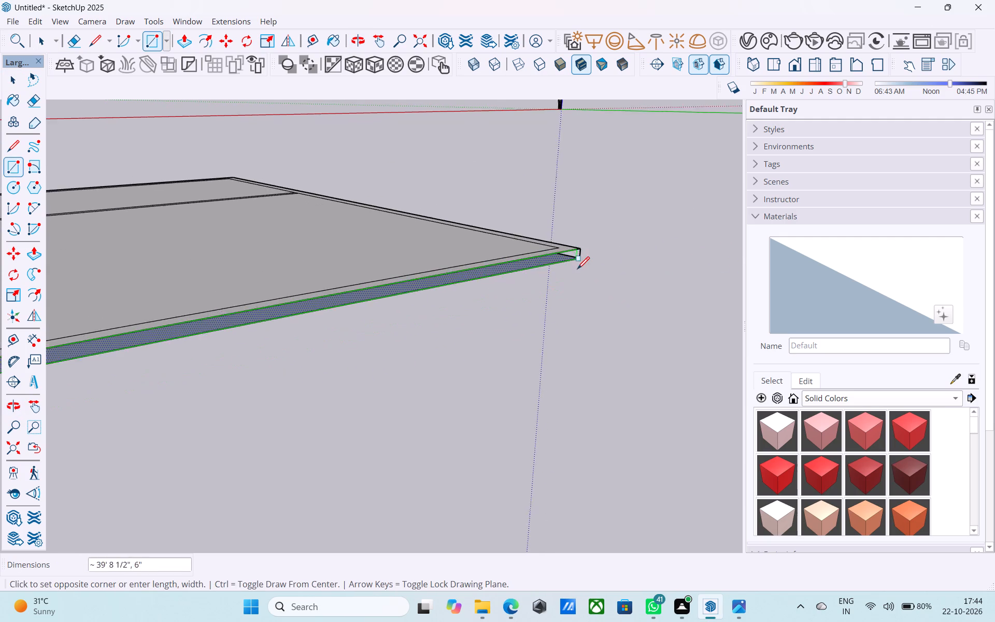
scroll(577, 270, "up", 12)
left_click(584, 241)
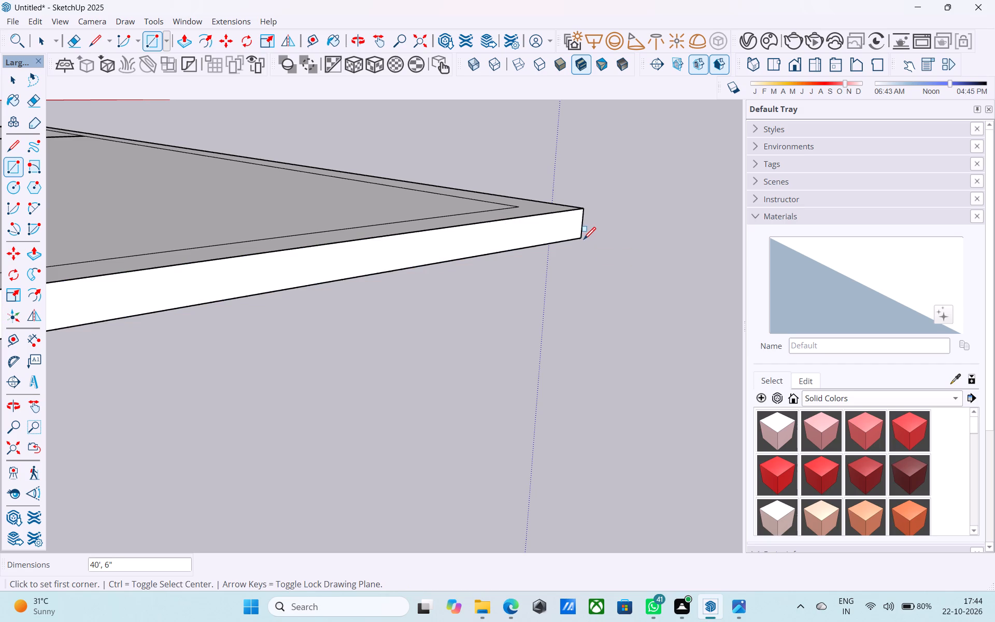
Draw a 6" by 40' vertical rectangle closing the adjacent base side, starting from the corner beside the smallest room.
scroll(598, 244, "down", 20)
scroll(598, 244, "down", 10)
middle_click_drag(493, 243, 526, 239)
scroll(330, 241, "up", 19)
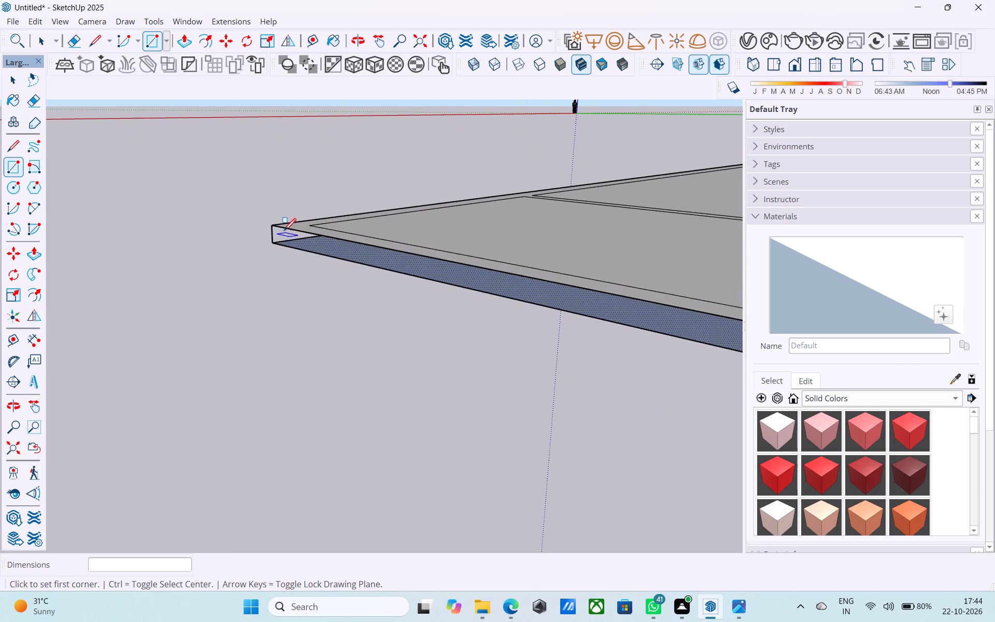
left_click(278, 228)
scroll(278, 227, "down", 11)
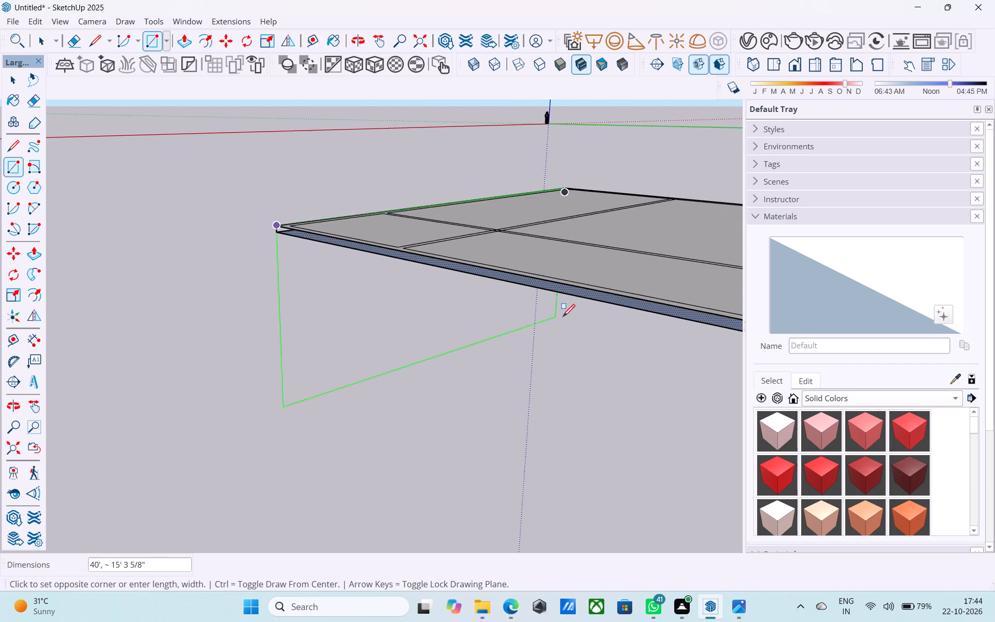
middle_click_drag(559, 317, 418, 291)
left_click(372, 226)
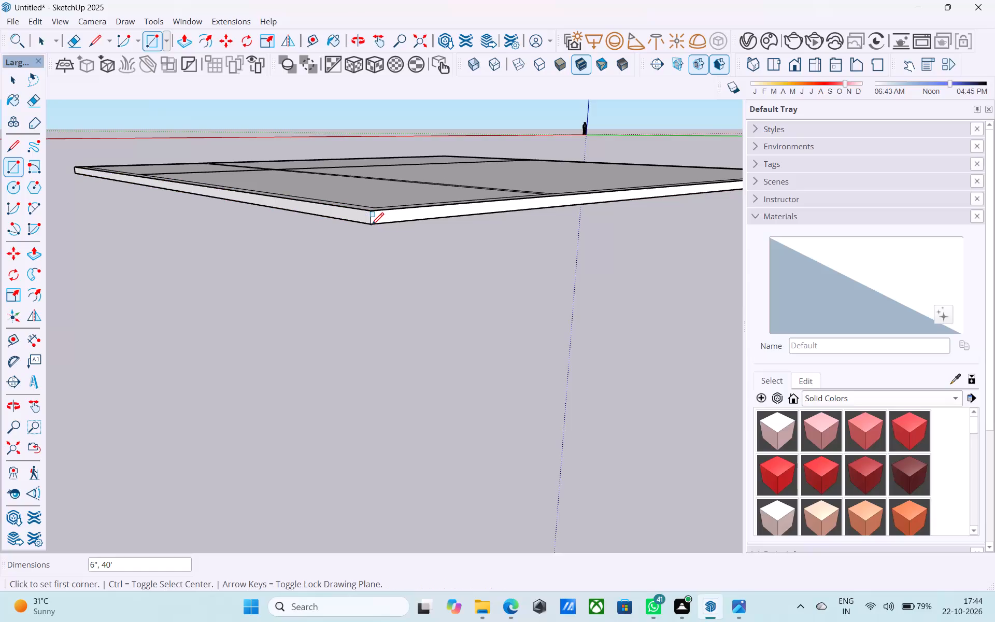
Draw a 40' by 6" vertical rectangle closing the other base side that meets the corner beside the smallest room.
scroll(372, 226, "down", 5)
middle_click_drag(372, 232, 702, 321, "shift")
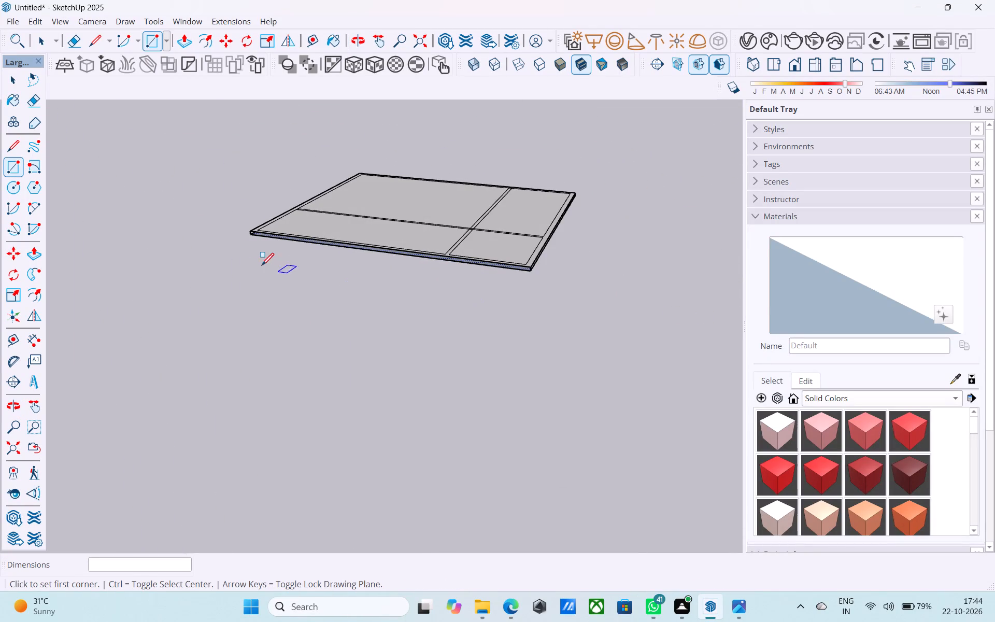
scroll(267, 239, "up", 4)
middle_click_drag(267, 239, 240, 259)
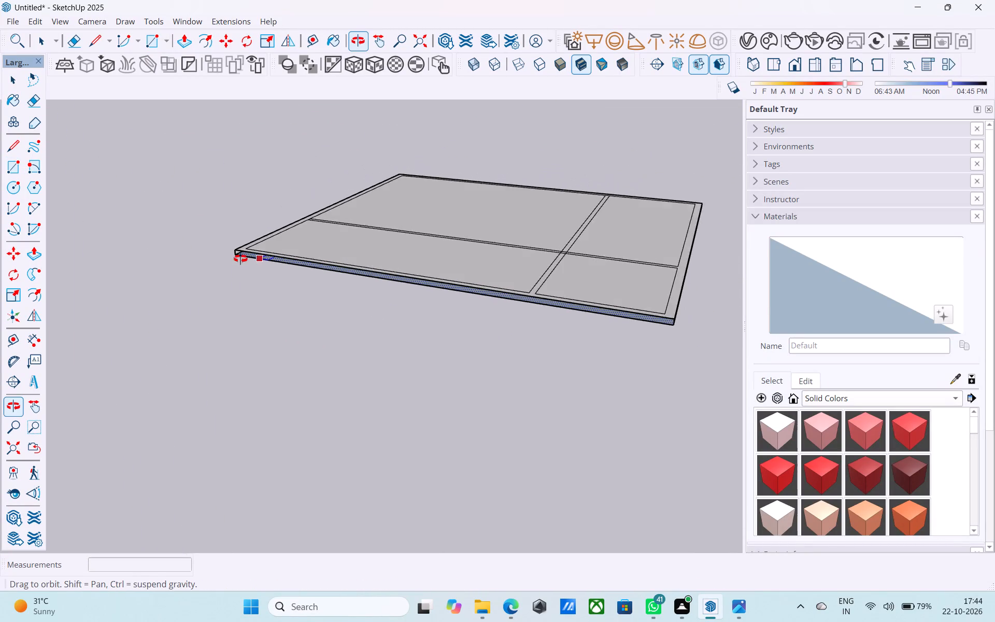
middle_click_drag(240, 259, 238, 257)
scroll(230, 247, "up", 9)
left_click(240, 253)
scroll(240, 253, "down", 10)
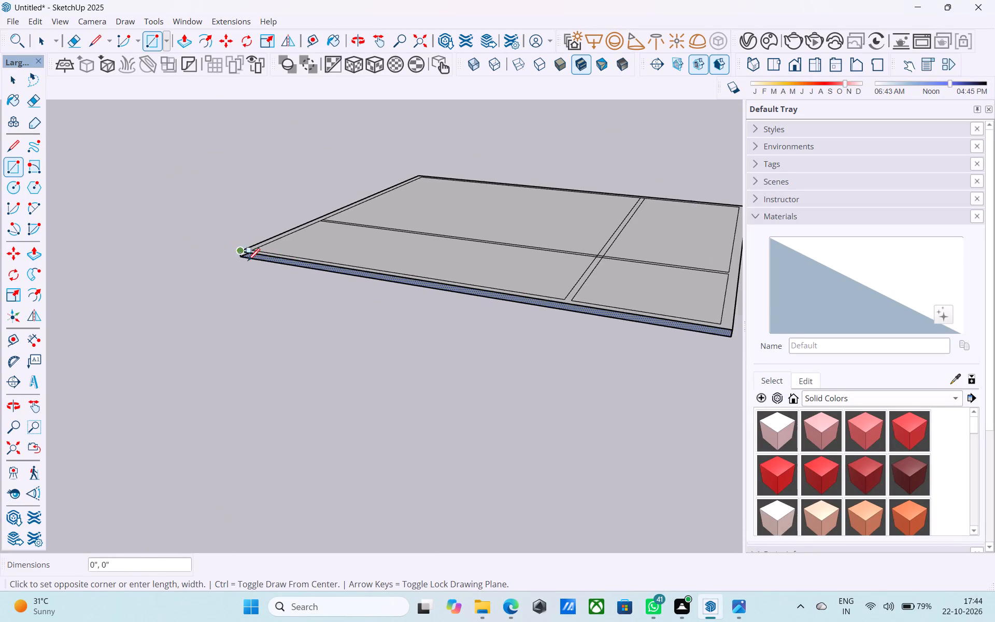
middle_click_drag(393, 303, 230, 259, "shift")
scroll(471, 278, "up", 4)
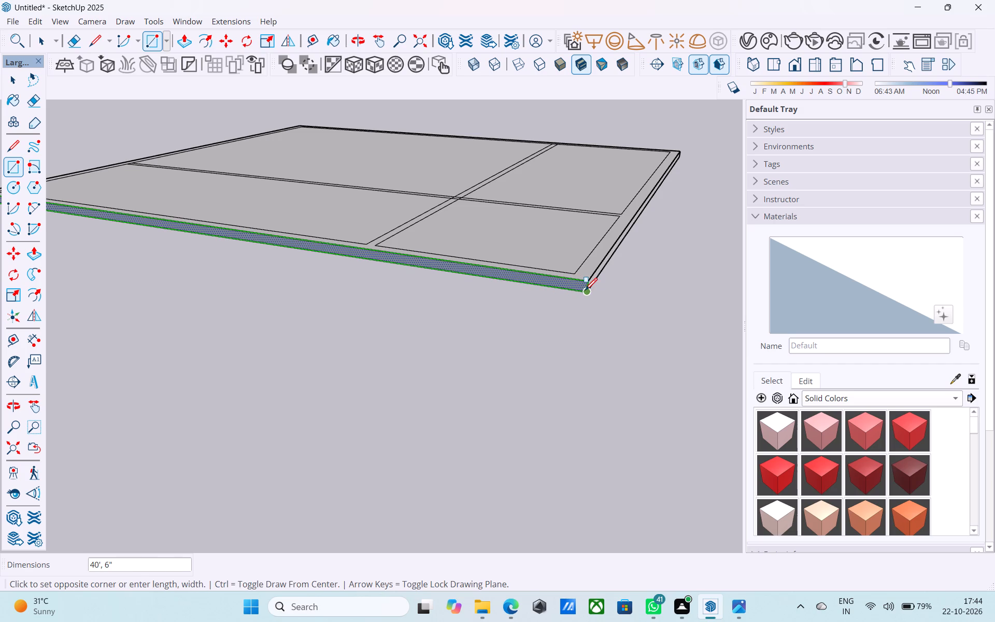
left_click(585, 291)
Draw a 6" by 40' vertical rectangle closing the last open side of the base, beneath the largest room.
scroll(587, 291, "down", 5)
middle_click_drag(501, 293, 692, 304)
scroll(501, 293, "down", 1)
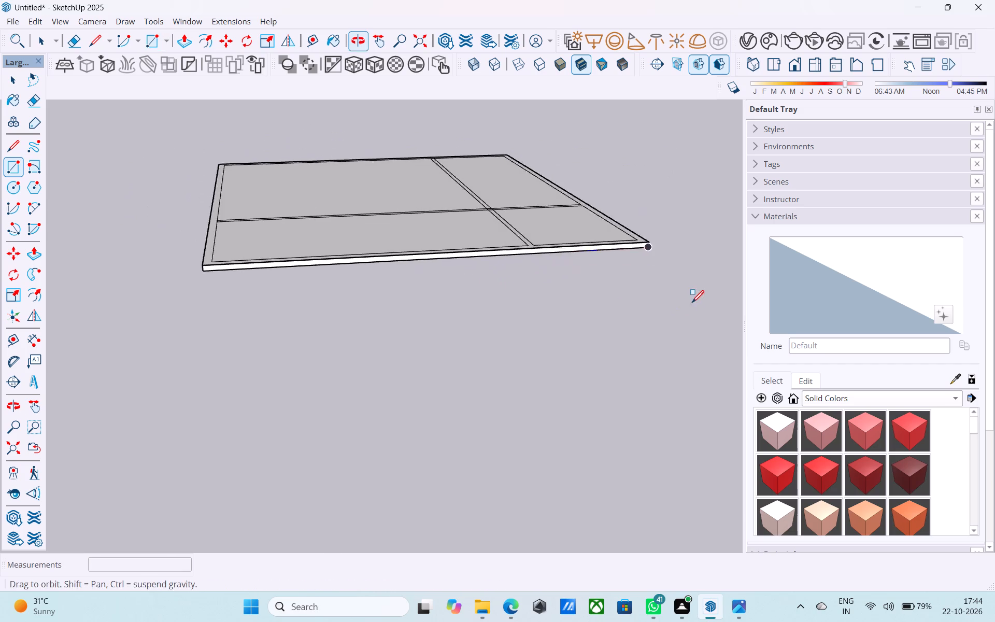
middle_click_drag(692, 304, 691, 304)
middle_click_drag(430, 285, 613, 299)
middle_click_drag(324, 252, 461, 287)
scroll(215, 230, "up", 8)
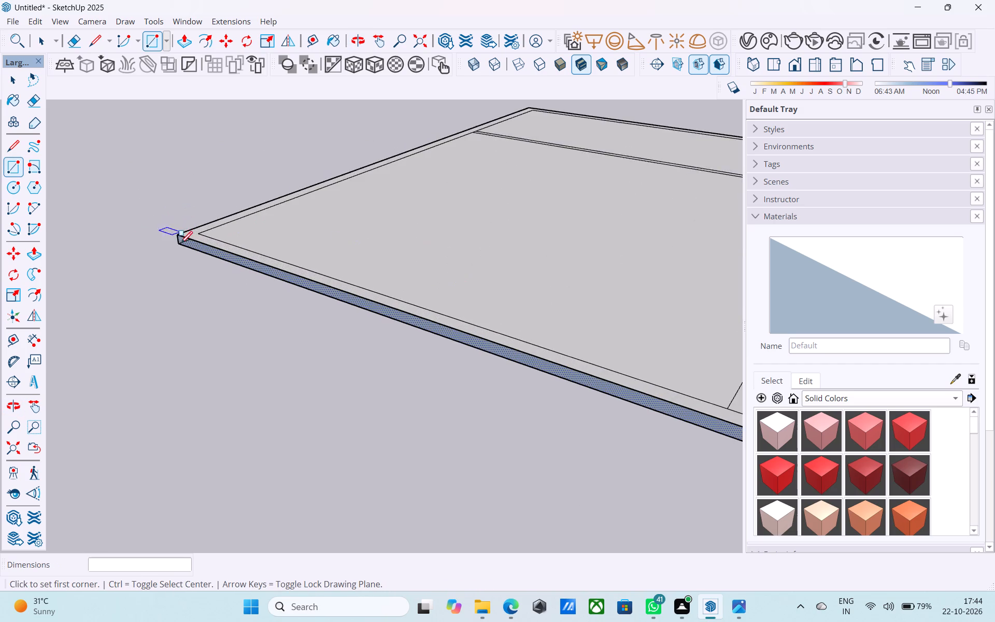
scroll(180, 245, "up", 2)
left_click(176, 234)
scroll(174, 231, "down", 9)
scroll(172, 227, "up", 1)
scroll(172, 227, "down", 7)
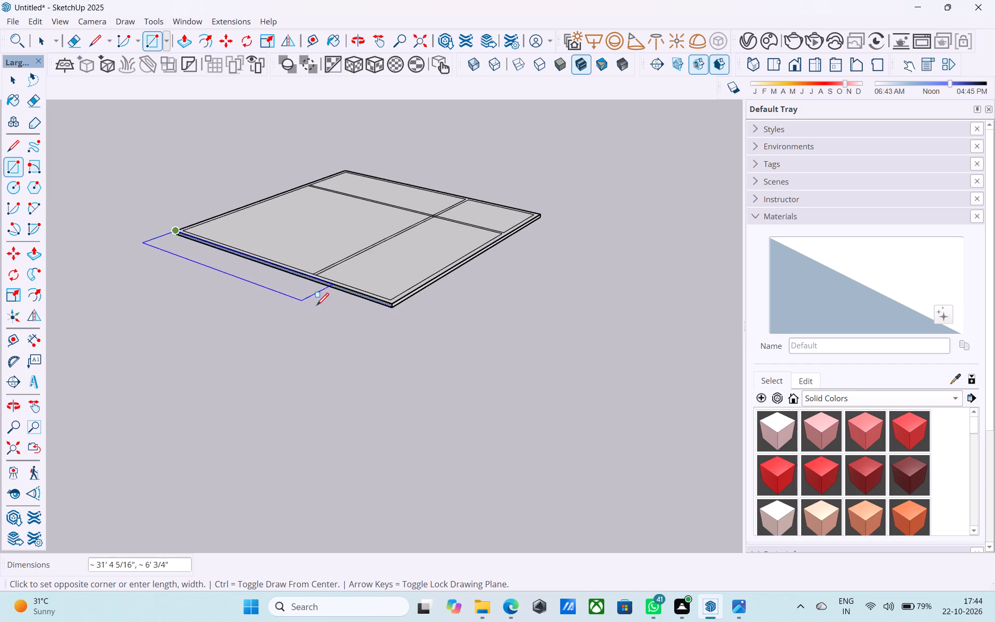
scroll(408, 307, "up", 20)
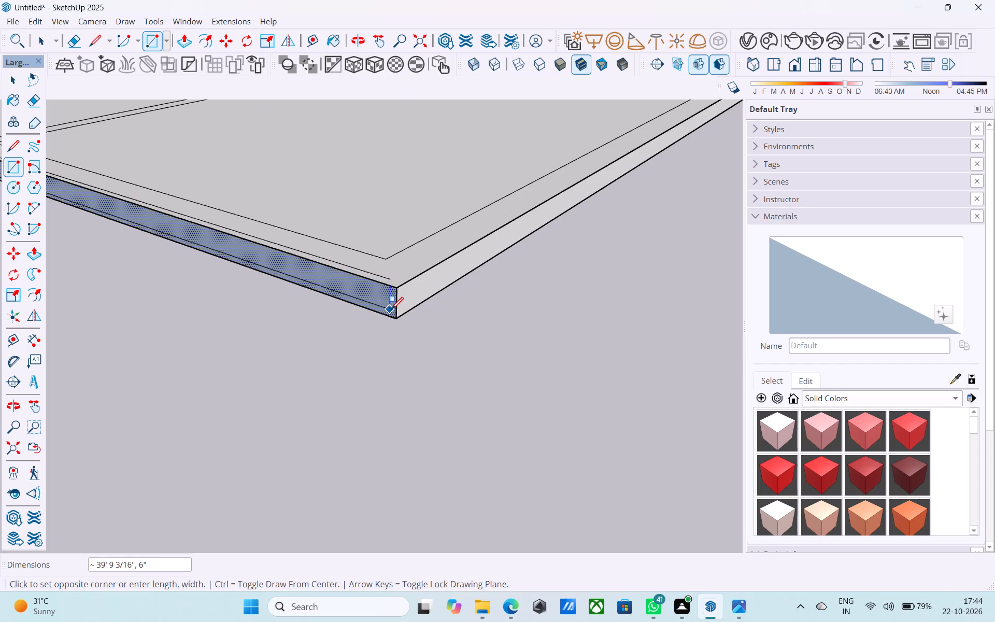
left_click(397, 314)
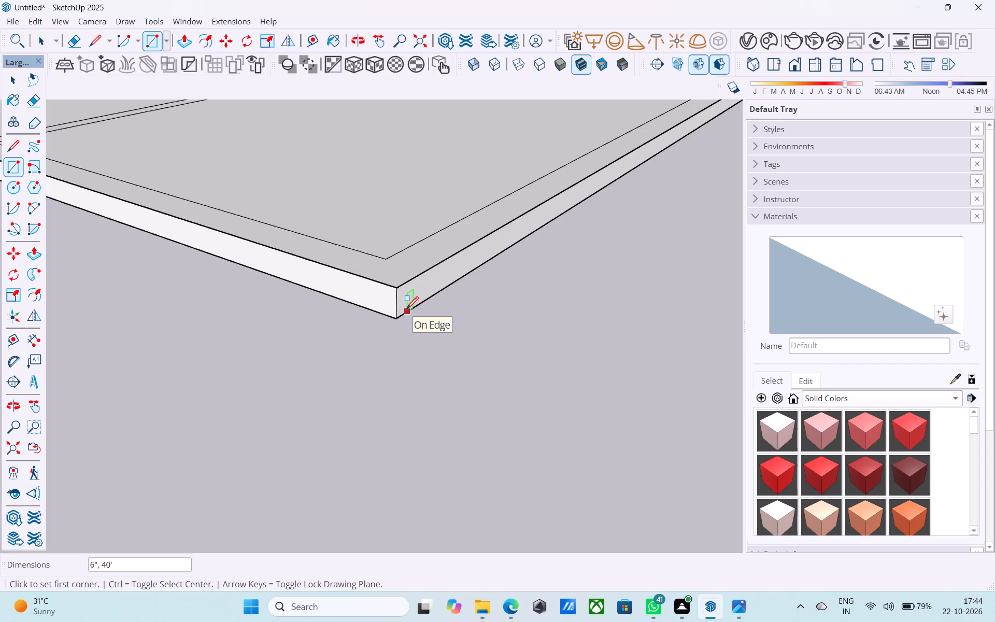
Examine the base from all around and from above, checking that all four sides are closed.
scroll(406, 310, "down", 2)
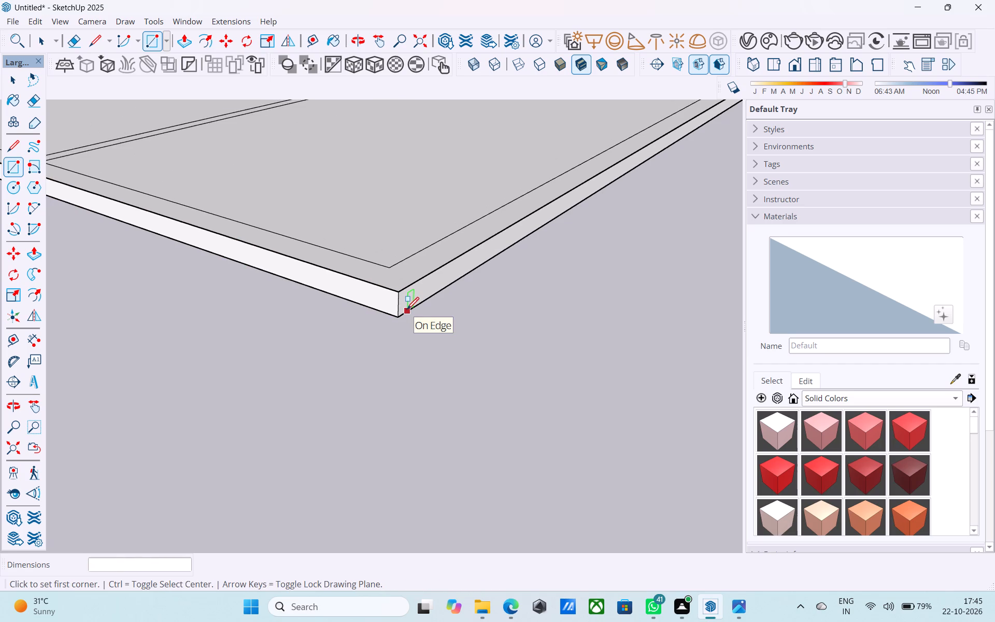
scroll(407, 310, "down", 6)
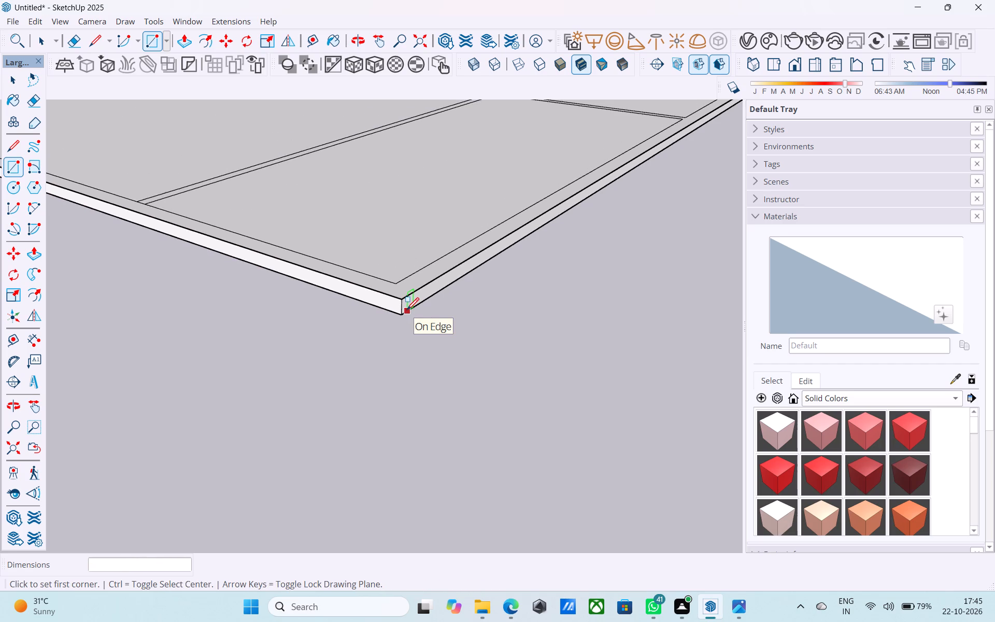
scroll(407, 311, "down", 2)
middle_click_drag(407, 311, 649, 313)
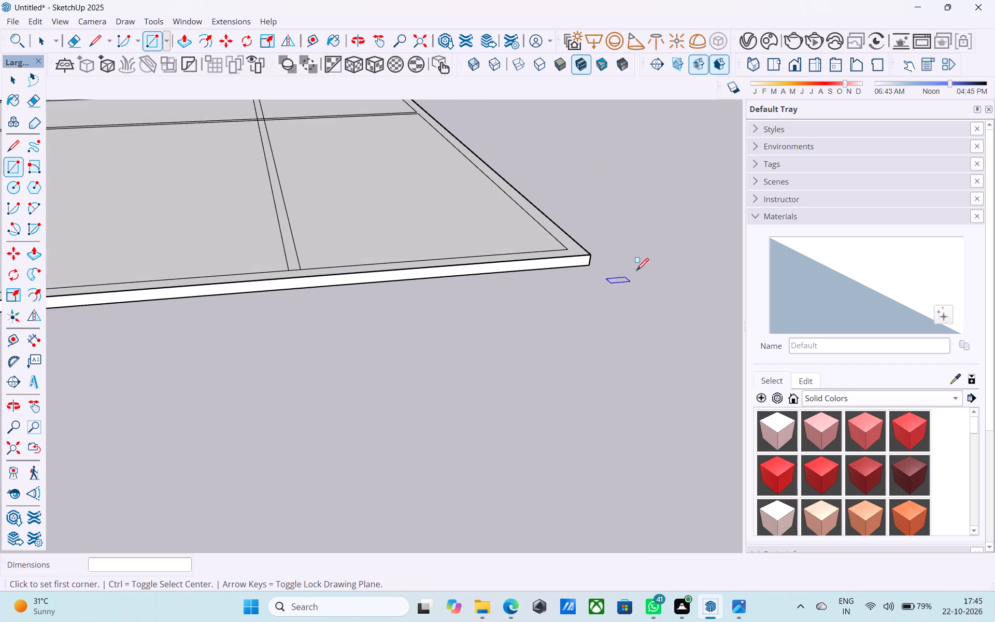
scroll(648, 255, "down", 11)
middle_click_drag(382, 281, 732, 246)
middle_click_drag(262, 263, 629, 265)
middle_click_drag(330, 266, 426, 264)
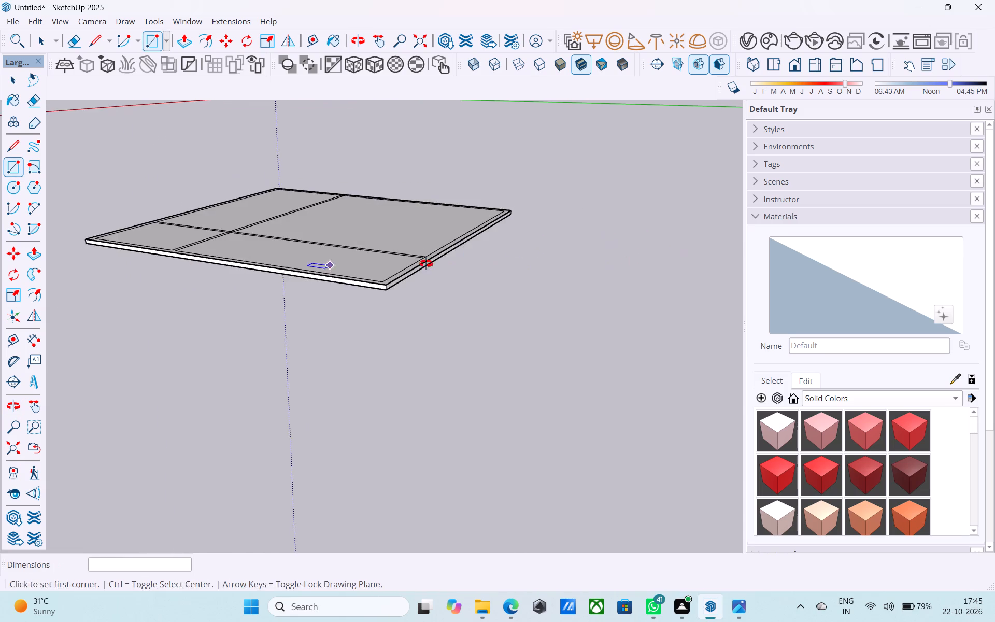
middle_click_drag(426, 264, 631, 261)
middle_click_drag(434, 265, 543, 260)
middle_click_drag(338, 263, 714, 254)
middle_click_drag(368, 260, 638, 260)
middle_click_drag(306, 263, 466, 260)
middle_click_drag(217, 266, 502, 265)
middle_click_drag(308, 270, 487, 260)
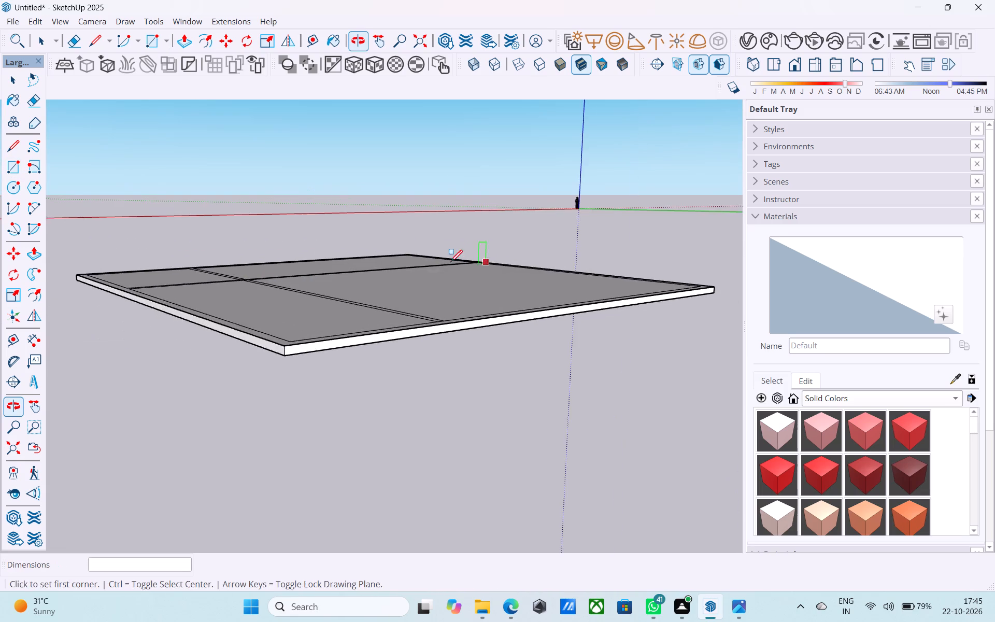
scroll(397, 255, "down", 6)
middle_click_drag(396, 262, 370, 413)
middle_click_drag(389, 332, 584, 366)
middle_click_drag(467, 360, 453, 346, "shift")
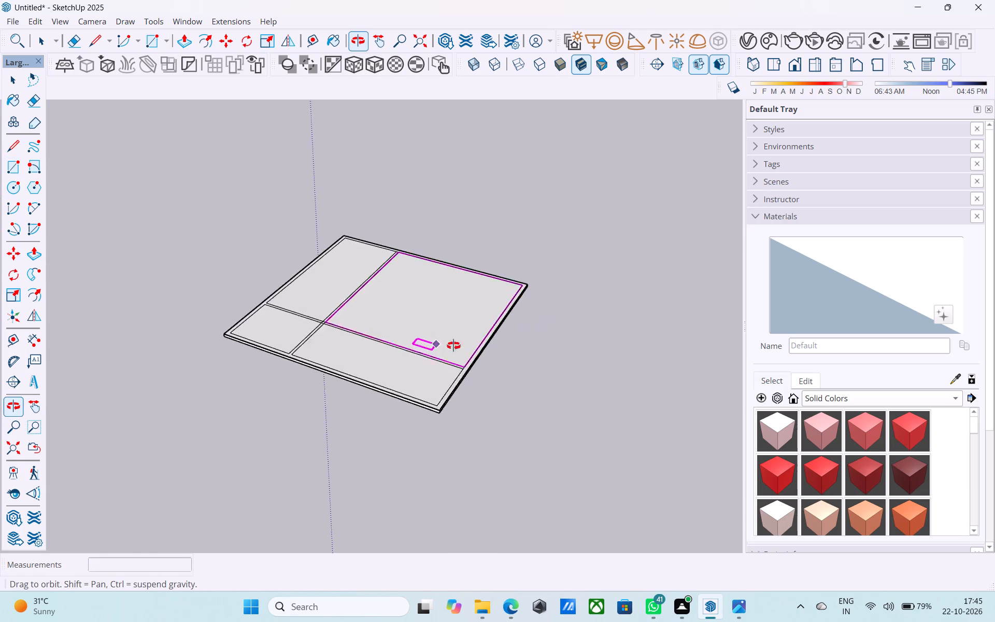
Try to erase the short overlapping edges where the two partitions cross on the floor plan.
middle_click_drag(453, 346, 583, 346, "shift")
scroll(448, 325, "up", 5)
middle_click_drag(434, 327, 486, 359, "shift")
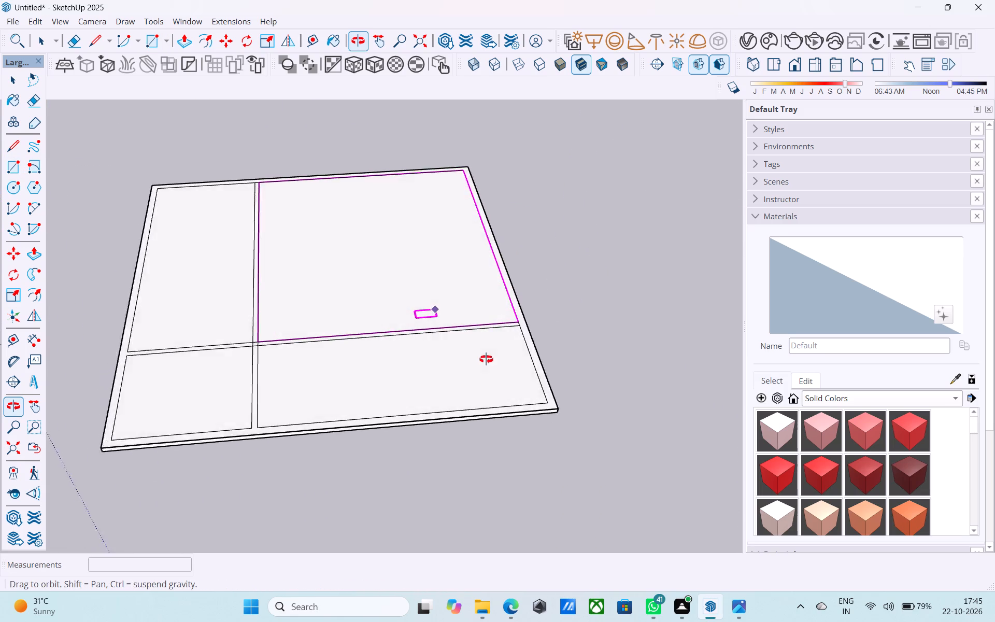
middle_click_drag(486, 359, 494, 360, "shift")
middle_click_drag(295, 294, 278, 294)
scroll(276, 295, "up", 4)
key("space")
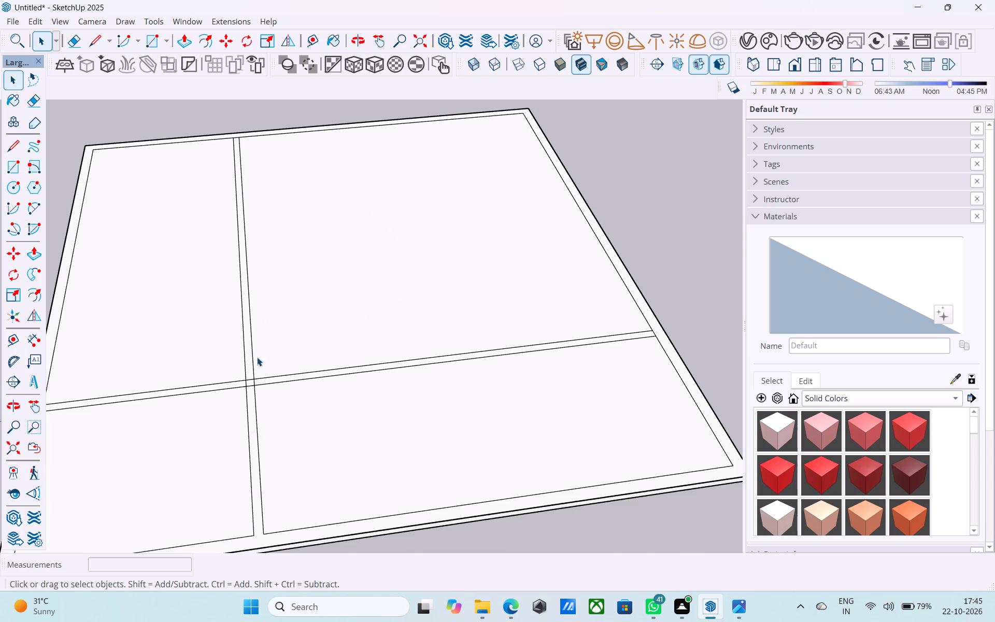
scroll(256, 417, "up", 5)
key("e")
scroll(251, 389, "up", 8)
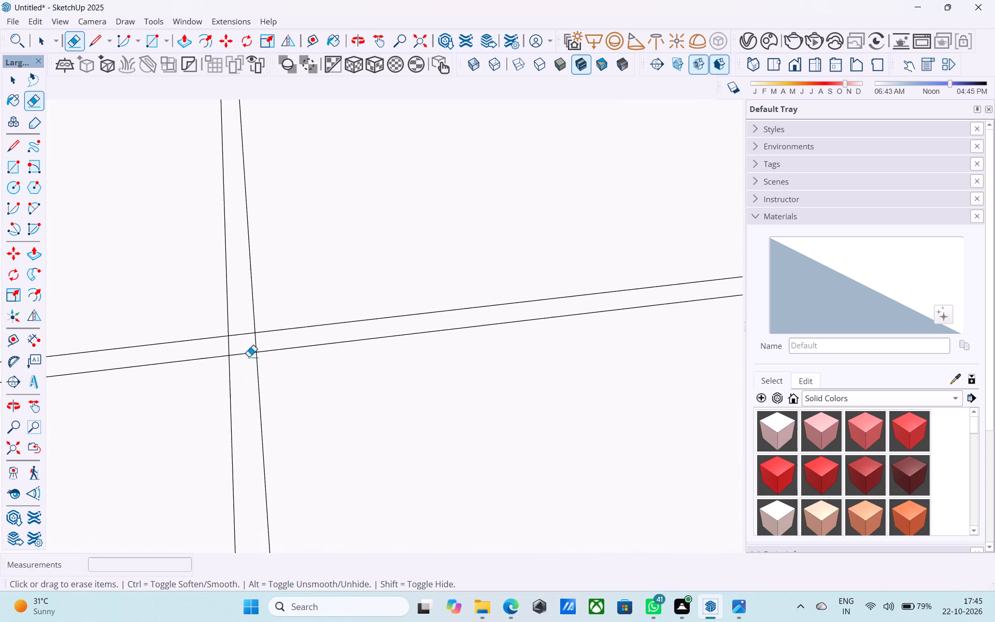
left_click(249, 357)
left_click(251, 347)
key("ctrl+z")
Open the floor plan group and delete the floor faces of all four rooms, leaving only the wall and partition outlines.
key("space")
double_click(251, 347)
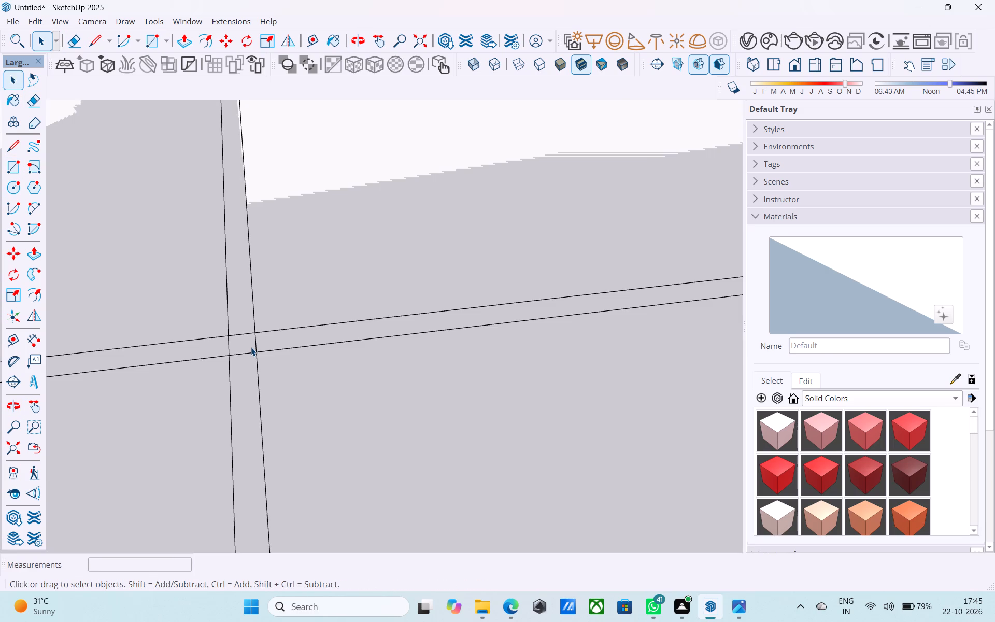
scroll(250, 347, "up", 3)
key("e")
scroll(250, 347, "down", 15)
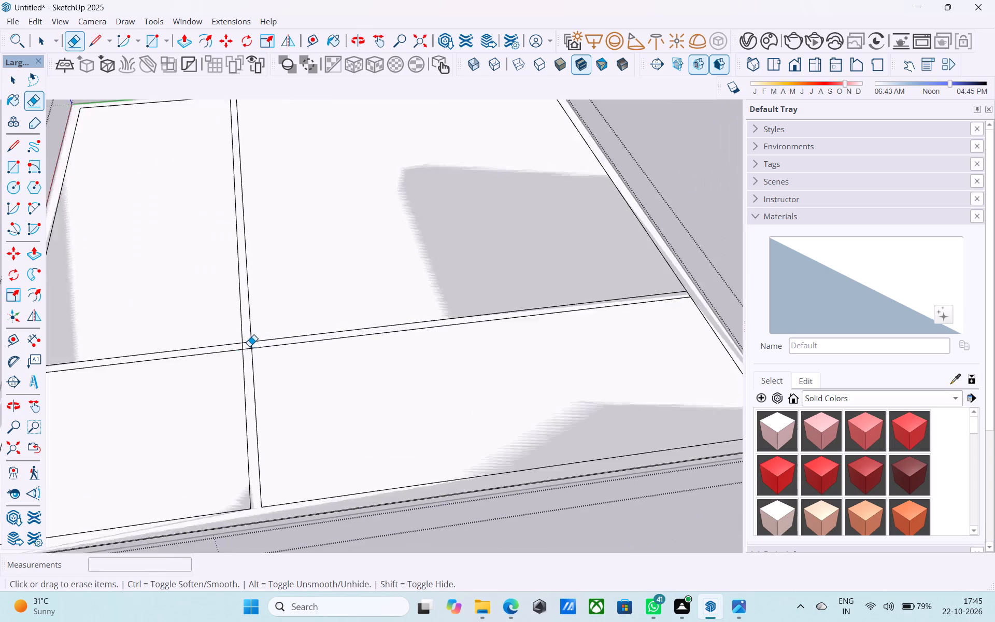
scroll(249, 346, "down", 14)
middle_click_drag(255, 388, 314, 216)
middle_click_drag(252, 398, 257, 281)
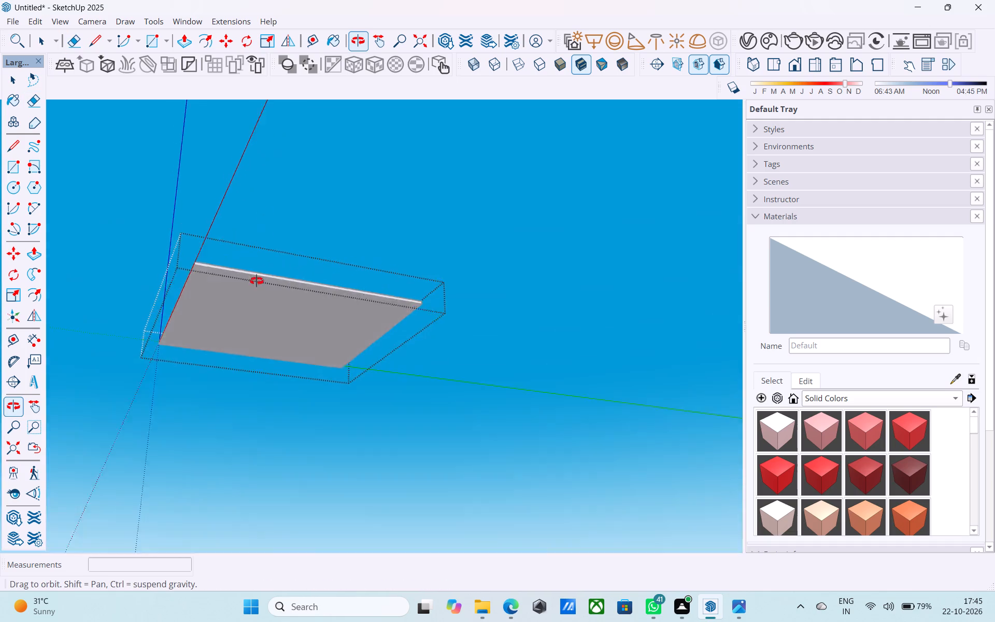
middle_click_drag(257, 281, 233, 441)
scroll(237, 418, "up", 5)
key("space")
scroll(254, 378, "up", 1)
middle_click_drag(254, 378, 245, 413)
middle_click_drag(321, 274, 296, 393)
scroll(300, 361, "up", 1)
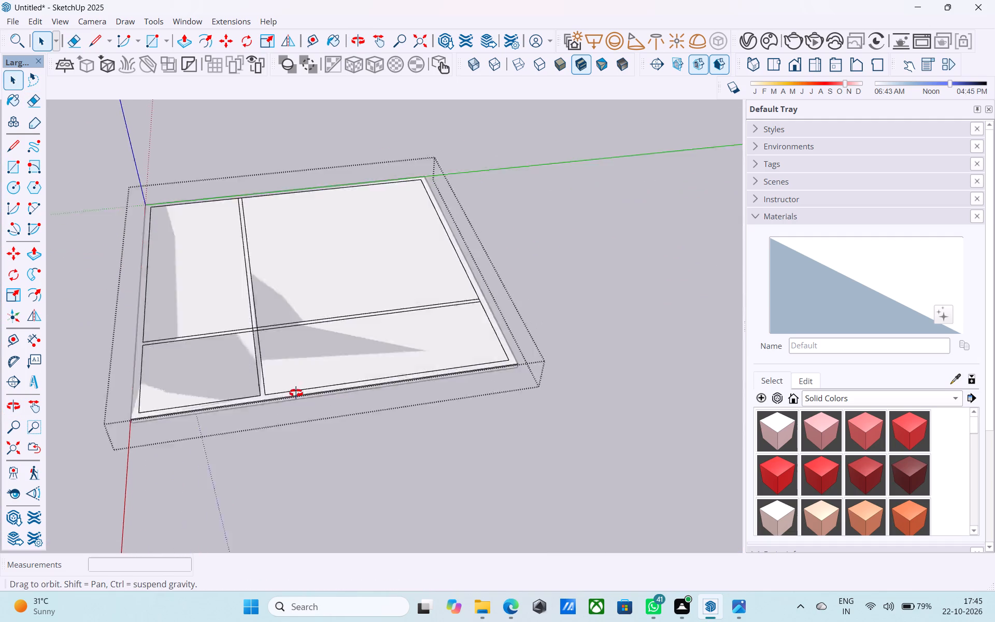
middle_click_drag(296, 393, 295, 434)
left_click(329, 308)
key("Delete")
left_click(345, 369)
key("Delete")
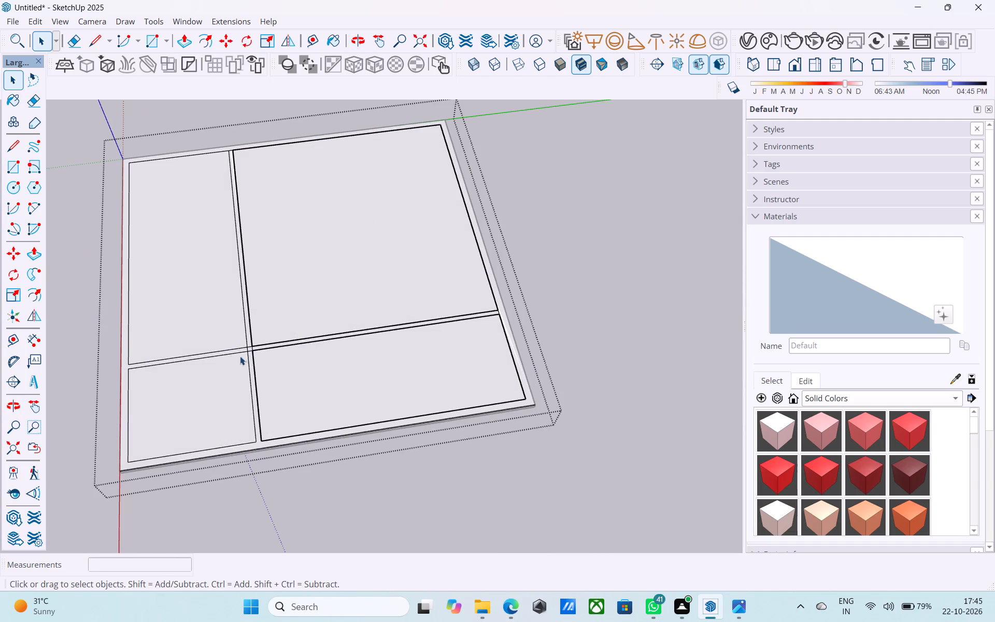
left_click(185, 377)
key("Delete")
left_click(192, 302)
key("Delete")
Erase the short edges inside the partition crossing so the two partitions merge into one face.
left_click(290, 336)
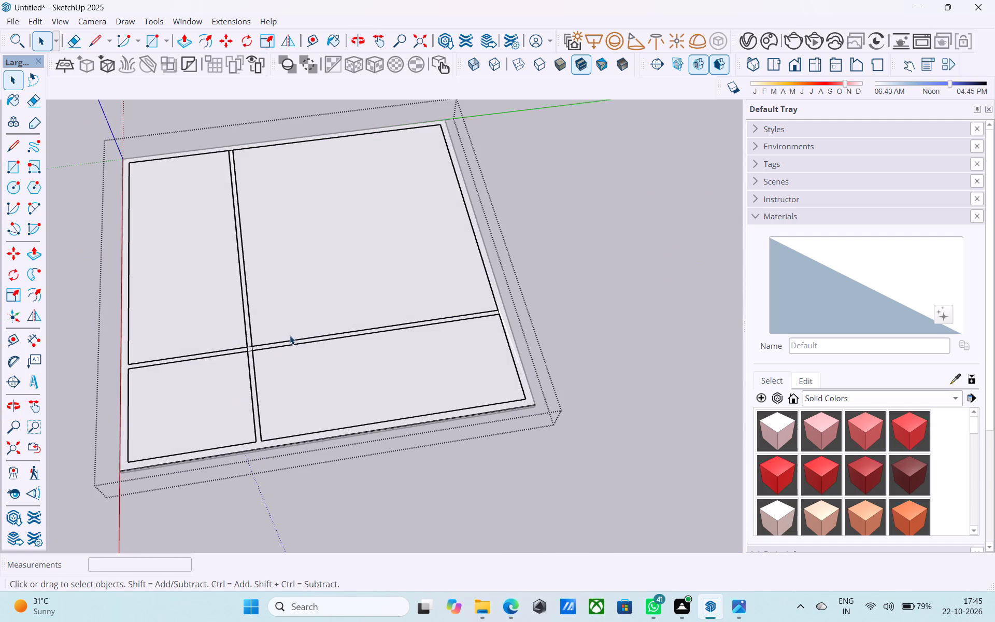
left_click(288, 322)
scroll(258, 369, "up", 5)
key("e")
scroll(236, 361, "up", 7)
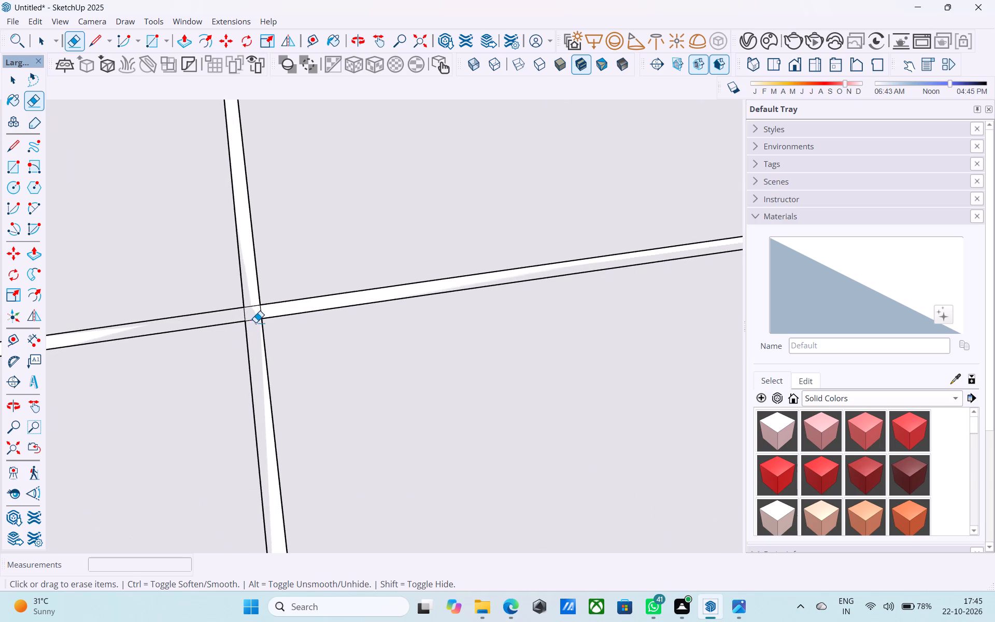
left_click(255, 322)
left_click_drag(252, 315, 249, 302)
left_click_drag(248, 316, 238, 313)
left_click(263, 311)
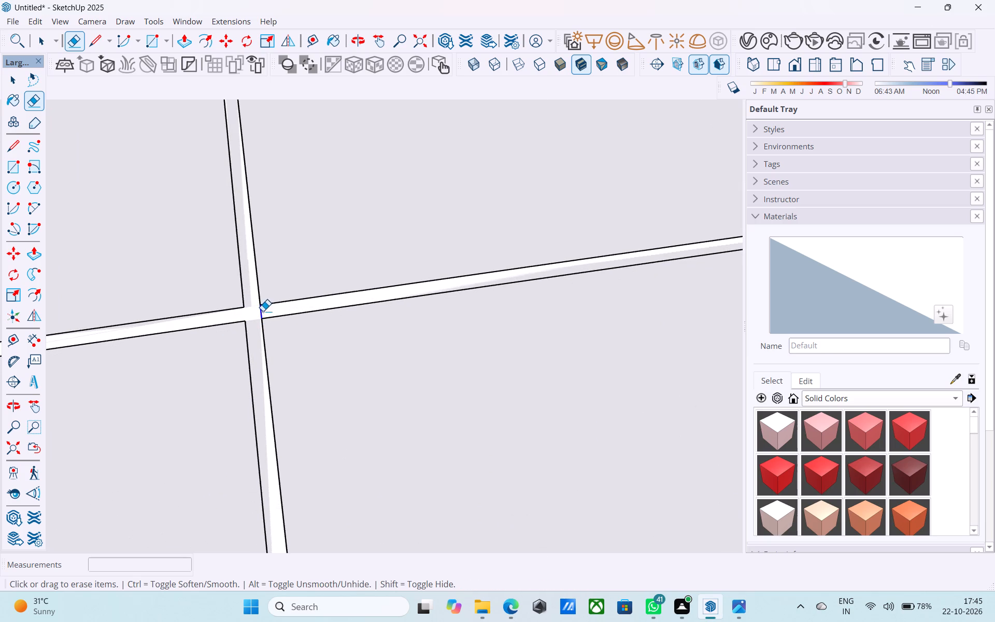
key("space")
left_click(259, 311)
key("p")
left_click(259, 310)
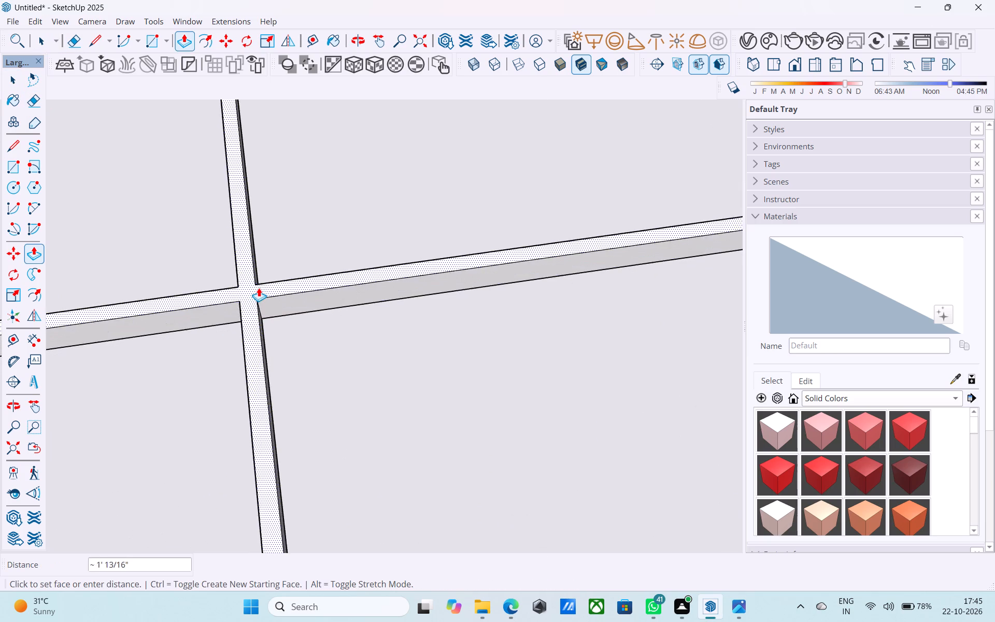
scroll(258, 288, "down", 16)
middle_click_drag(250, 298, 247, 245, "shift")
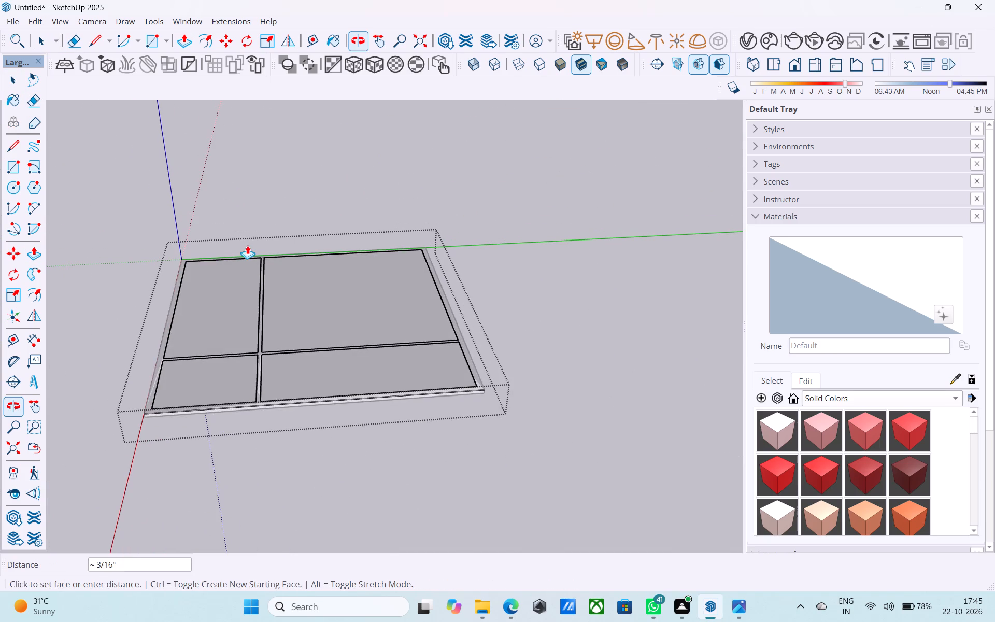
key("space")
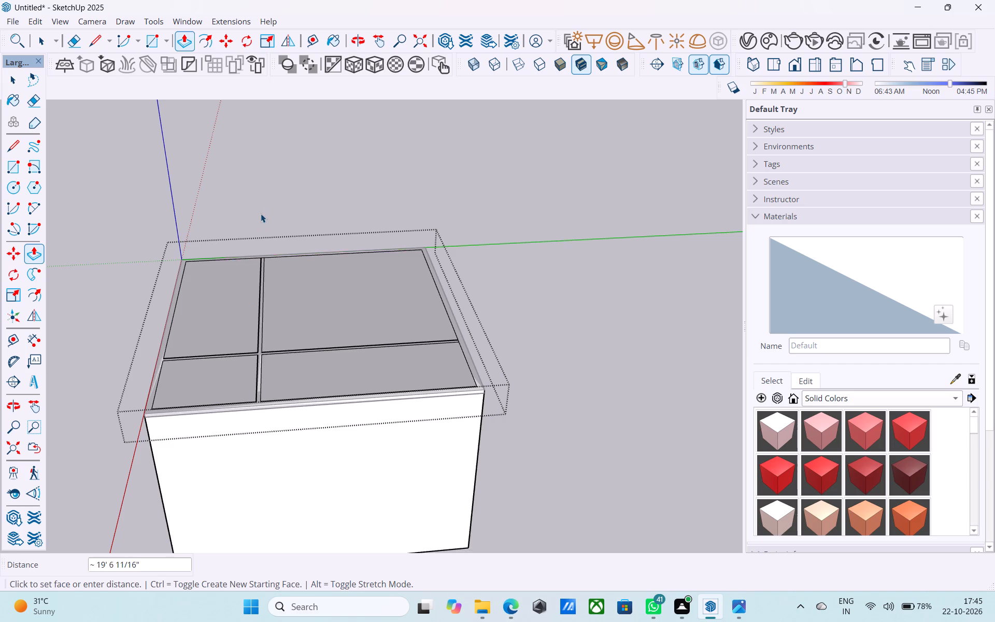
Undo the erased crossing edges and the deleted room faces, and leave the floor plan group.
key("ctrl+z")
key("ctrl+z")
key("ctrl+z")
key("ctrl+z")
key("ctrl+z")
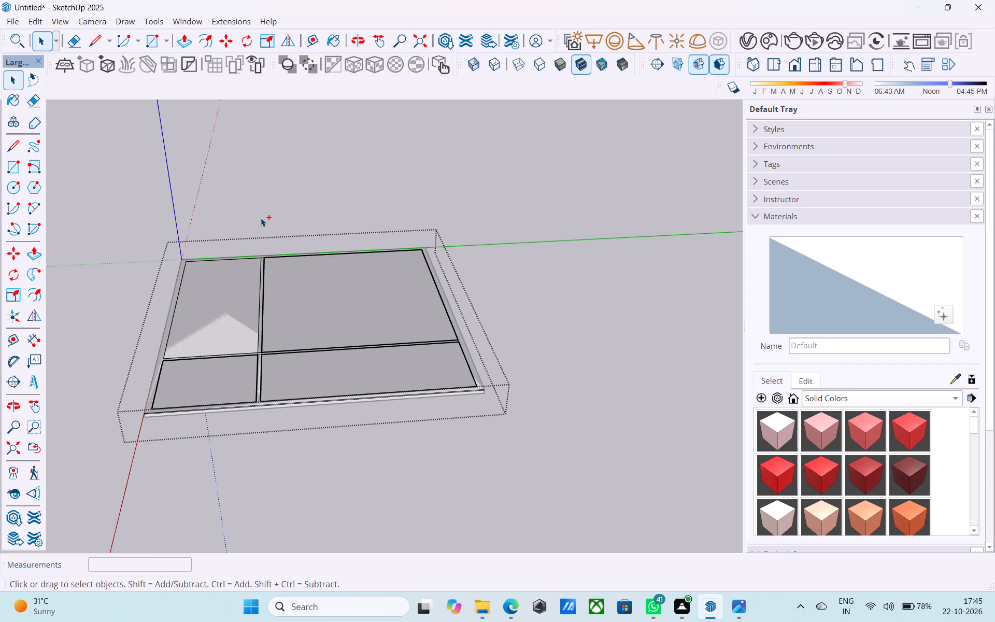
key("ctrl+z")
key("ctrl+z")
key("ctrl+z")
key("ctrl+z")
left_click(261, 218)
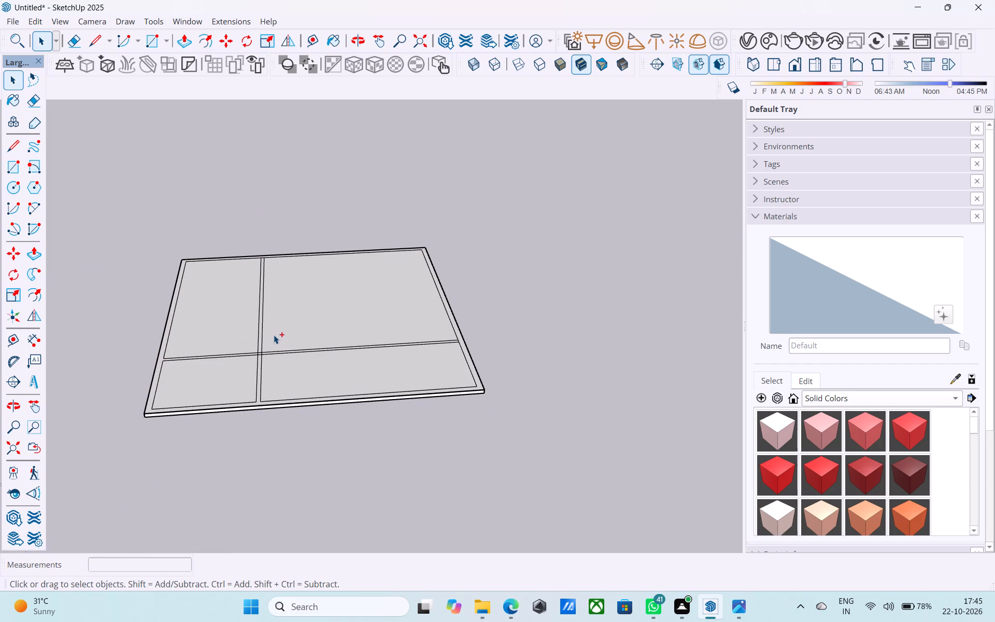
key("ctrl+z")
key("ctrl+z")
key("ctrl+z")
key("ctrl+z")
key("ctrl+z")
Examine the base's side faces and the floor plan group around the corner beside the smallest room.
middle_click_drag(203, 416, 379, 227)
scroll(261, 326, "up", 6)
left_click(327, 262)
middle_click_drag(323, 272, 280, 485)
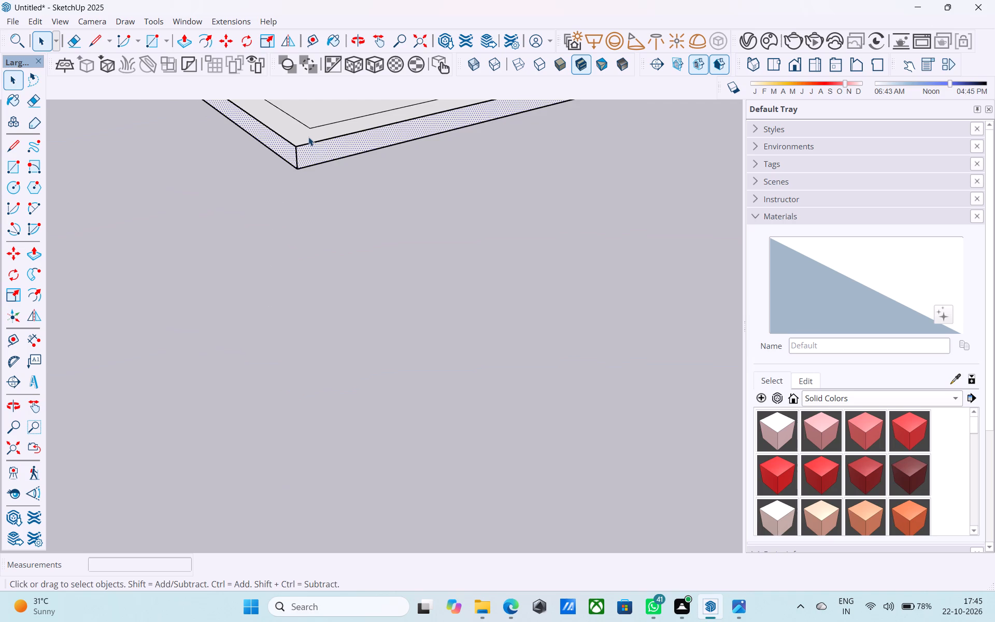
left_click(307, 137)
scroll(309, 137, "down", 4)
middle_click_drag(309, 141, 244, 417)
double_click(253, 372)
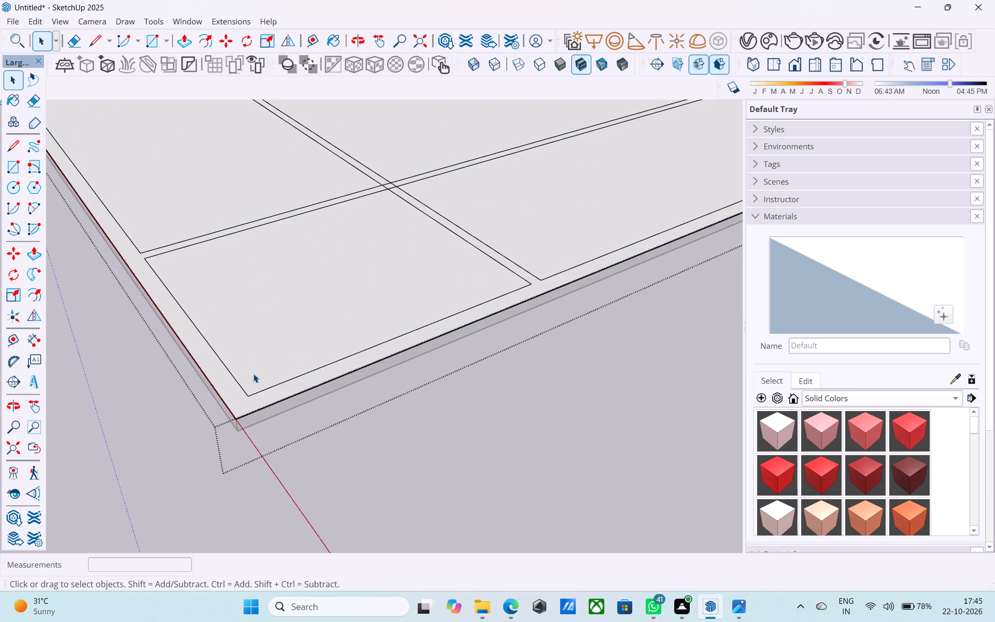
middle_click_drag(253, 377, 248, 371, "shift")
scroll(248, 369, "down", 2)
scroll(248, 370, "up", 1)
scroll(248, 370, "down", 10)
left_click(335, 423)
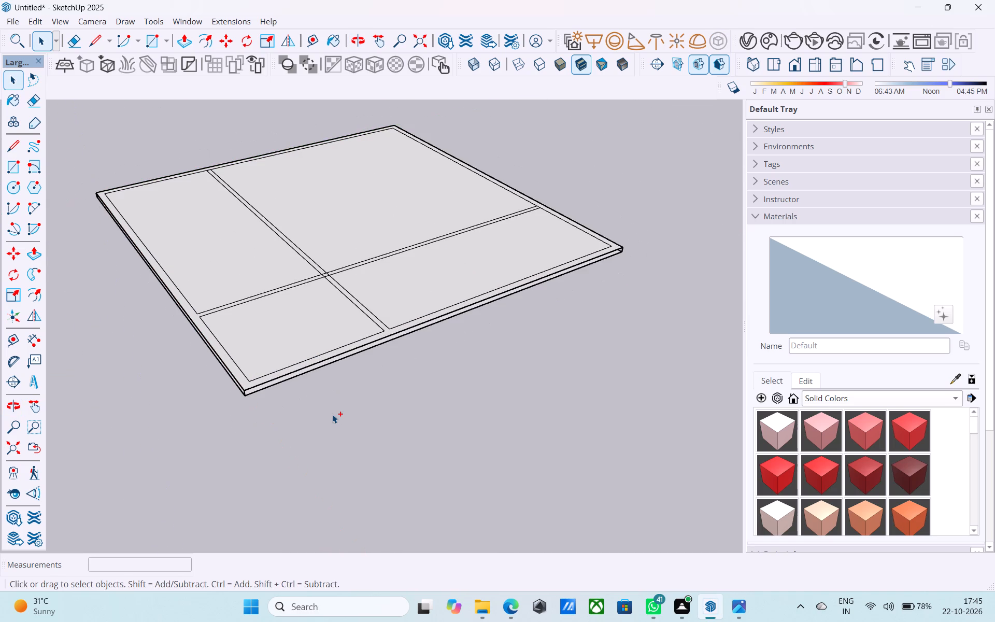
Undo the vertical rectangles that close the sides of the base beneath the floor plan.
key("ctrl+z")
key("ctrl+z")
key("ctrl+z")
key("ctrl+z")
key("ctrl+z")
key("ctrl+z")
key("ctrl+z")
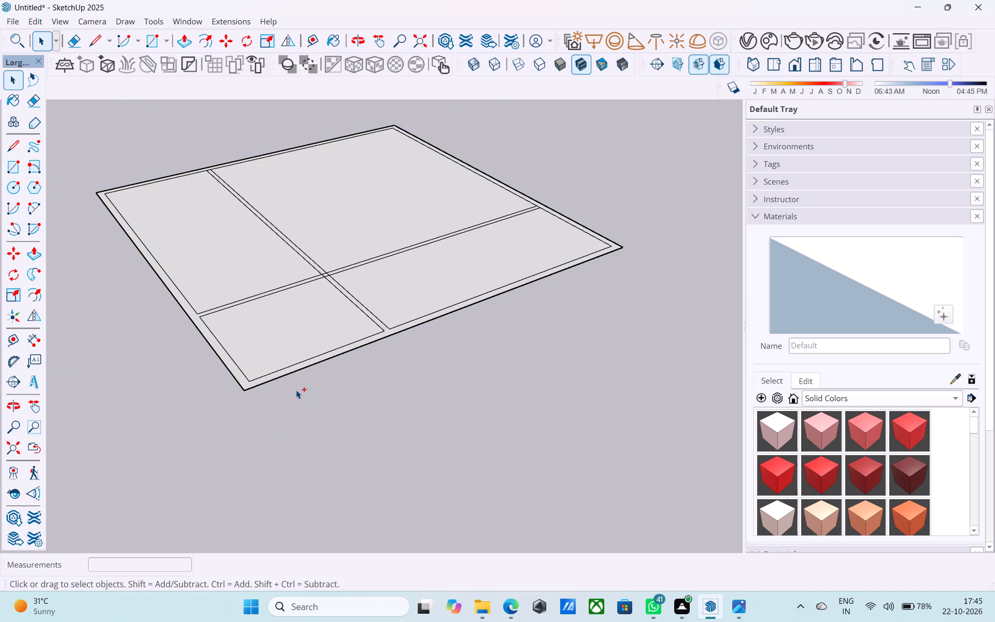
key("ctrl+z")
key("ctrl+z")
Inside the floor plan group, draw a 6" vertical line downward from the outer corner beside the smallest room.
middle_click_drag(292, 378, 397, 366)
double_click(370, 330)
middle_click_drag(371, 343, 393, 286, "shift")
scroll(393, 288, "up", 2)
middle_click_drag(336, 330, 305, 347)
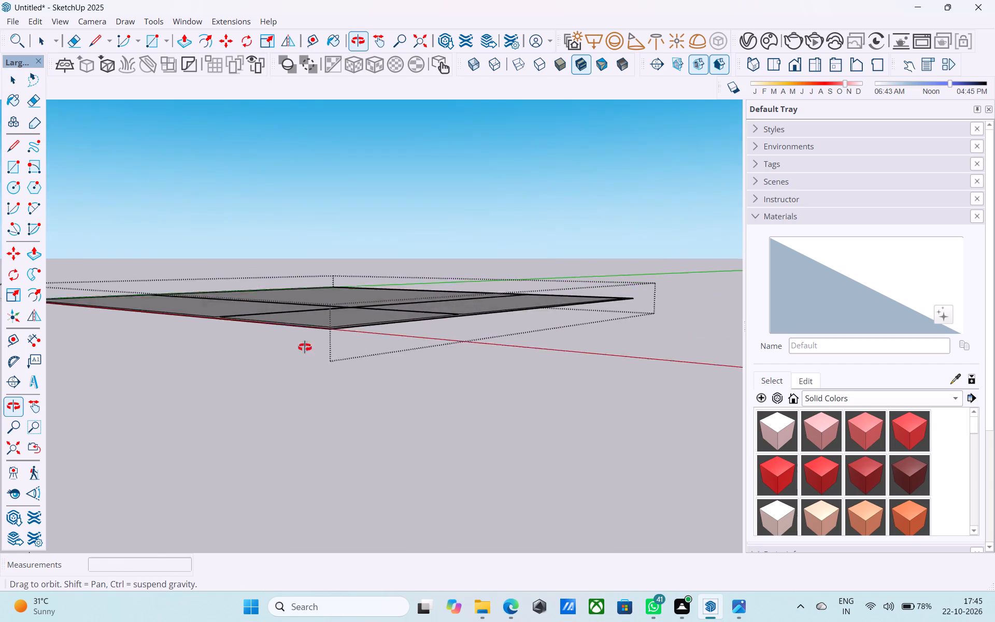
middle_click_drag(305, 347, 268, 392)
scroll(272, 386, "up", 1)
scroll(269, 391, "down", 3)
middle_click_drag(270, 390, 344, 392, "shift")
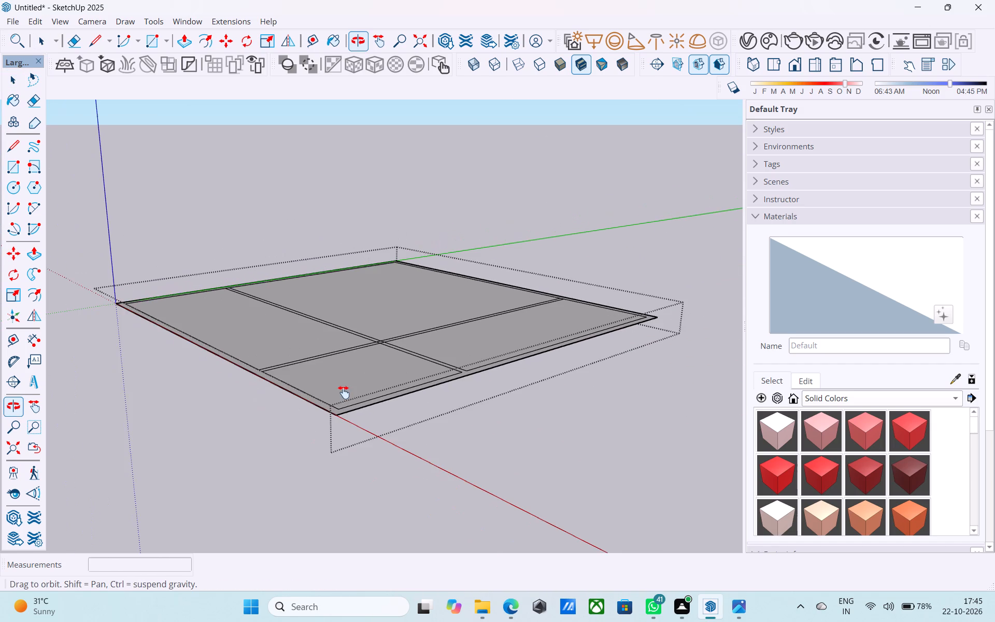
middle_click_drag(344, 392, 253, 418, "shift")
scroll(230, 438, "up", 4)
key("l")
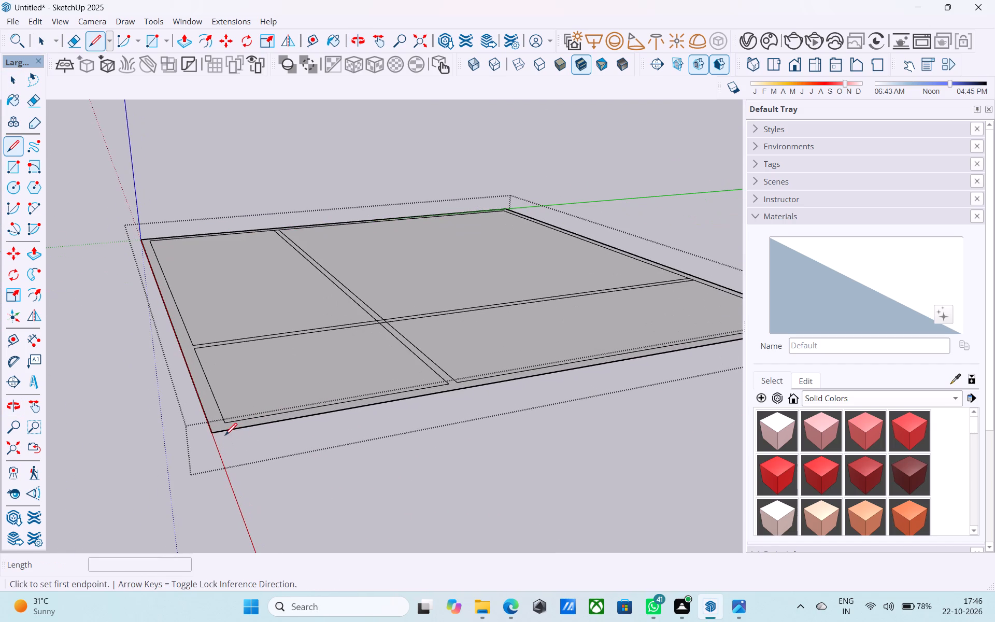
left_click(218, 430)
scroll(204, 456, "up", 4)
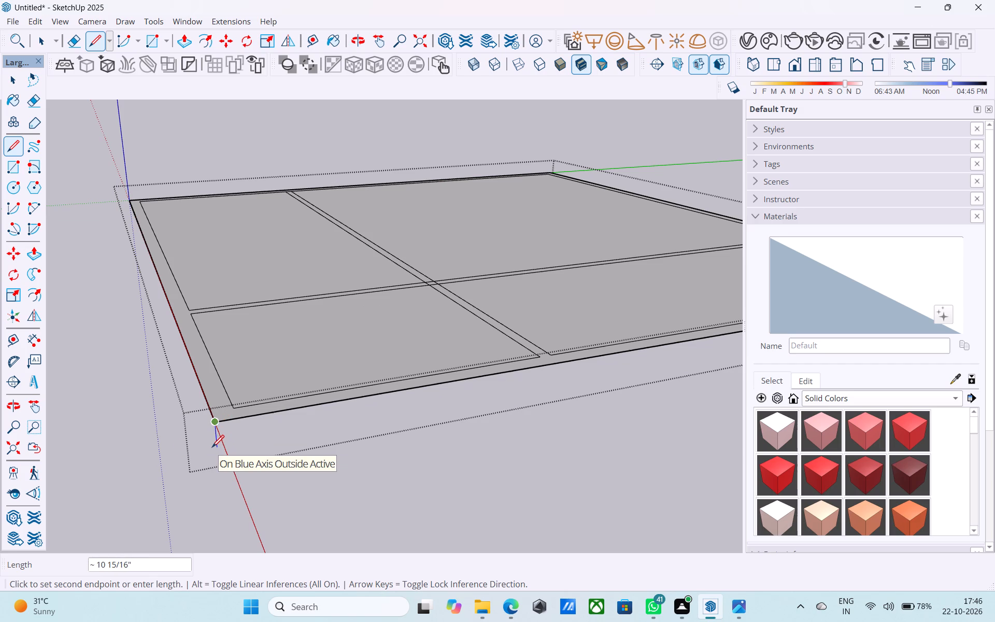
key("6")
key("shift+quotedbl")
key("Return")
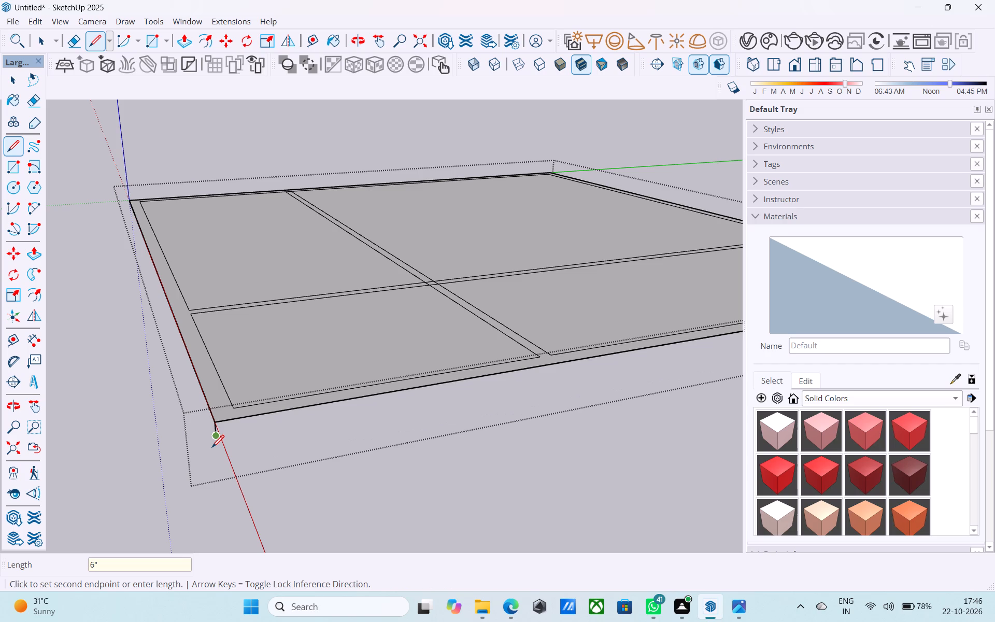
Draw a 6" vertical line downward from the diagonally opposite outer corner, beside the largest room.
key("space")
type("L")
scroll(212, 450, "down", 7)
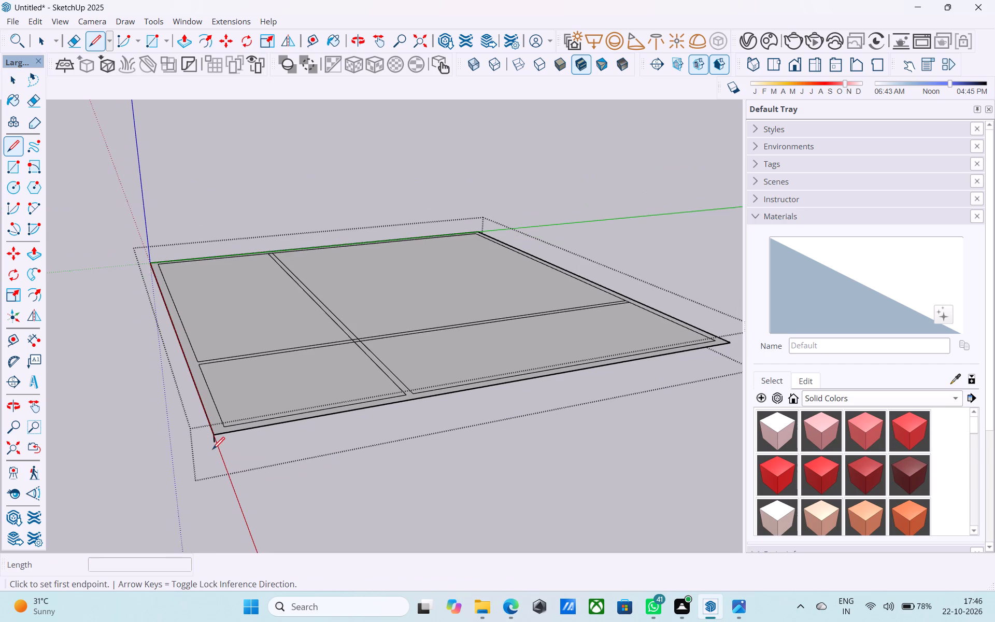
scroll(334, 448, "down", 2)
middle_click_drag(333, 448, 140, 408, "shift")
middle_click_drag(378, 467, 177, 428)
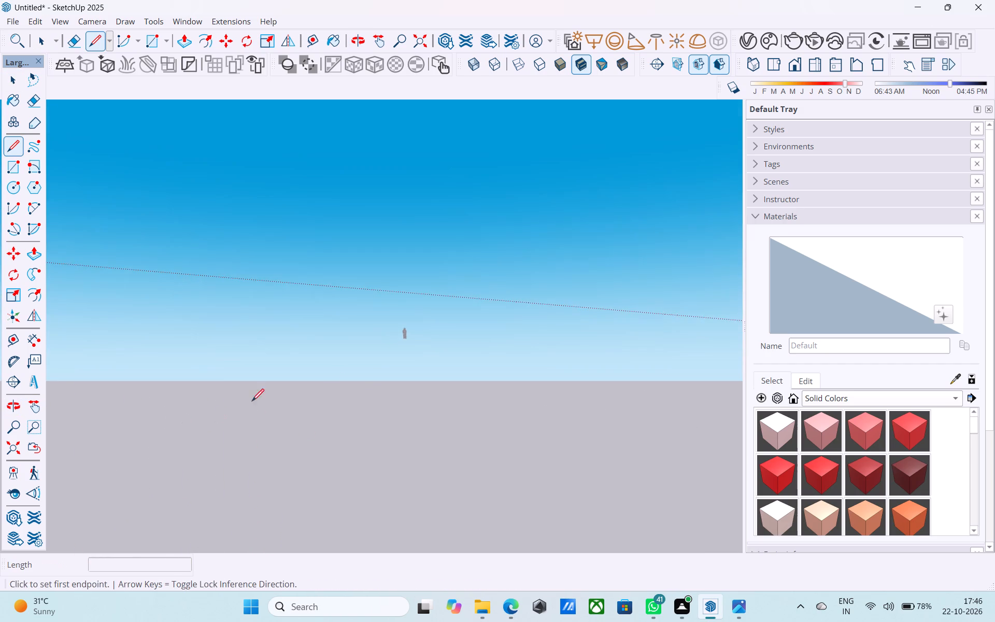
scroll(437, 387, "down", 10)
middle_click_drag(360, 365, 489, 420)
scroll(546, 459, "up", 5)
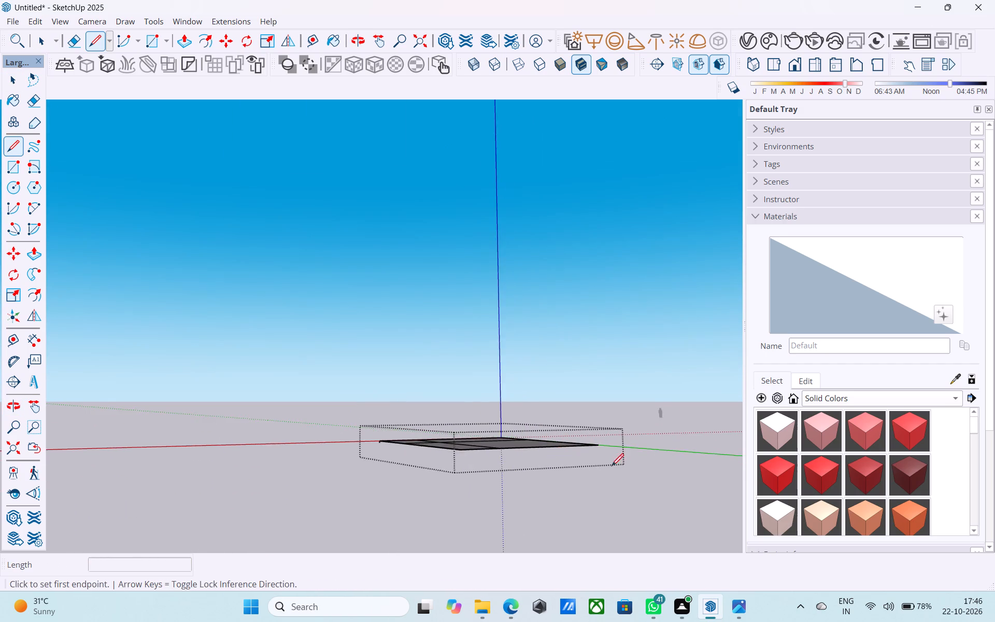
scroll(612, 467, "up", 5)
middle_click_drag(602, 457, 394, 502)
scroll(596, 407, "up", 1)
scroll(607, 404, "down", 4)
middle_click_drag(627, 417, 731, 432, "shift")
middle_click_drag(262, 500, 330, 428, "shift")
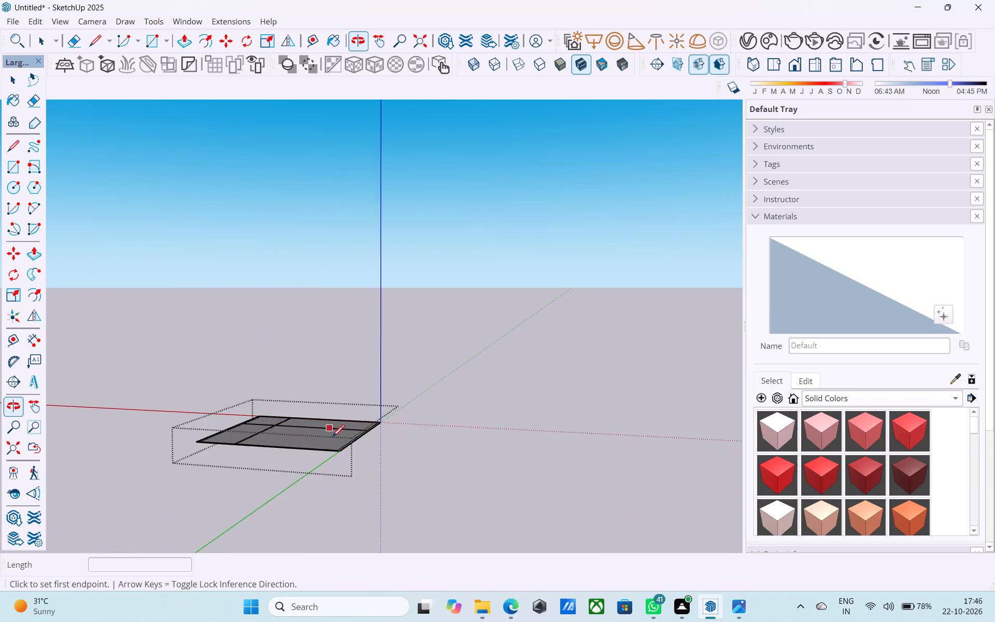
scroll(332, 435, "up", 12)
middle_click_drag(339, 477, 373, 432)
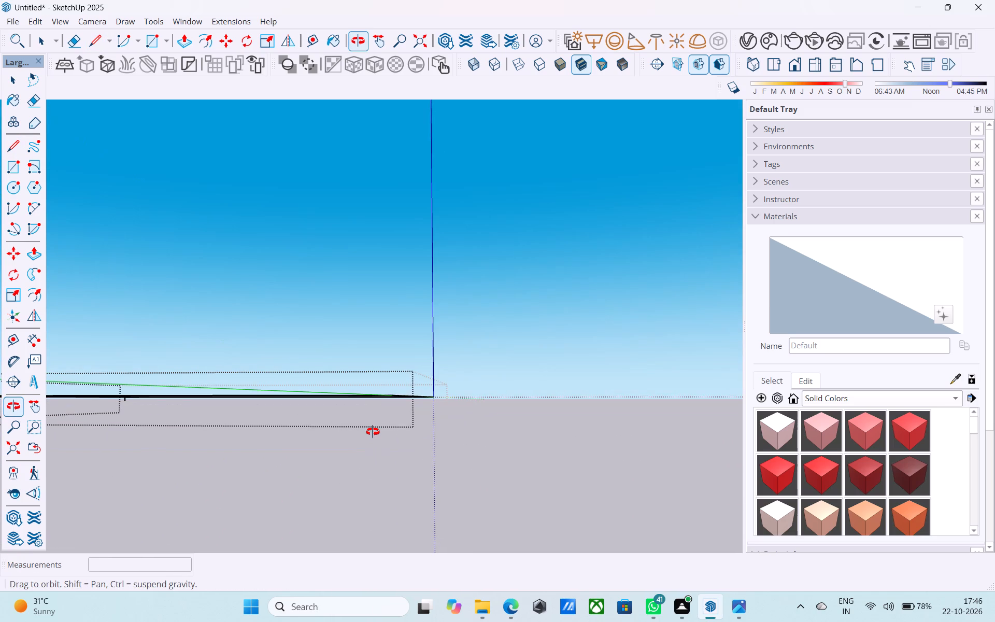
middle_click_drag(373, 432, 350, 482)
scroll(352, 485, "up", 8)
left_click(364, 455)
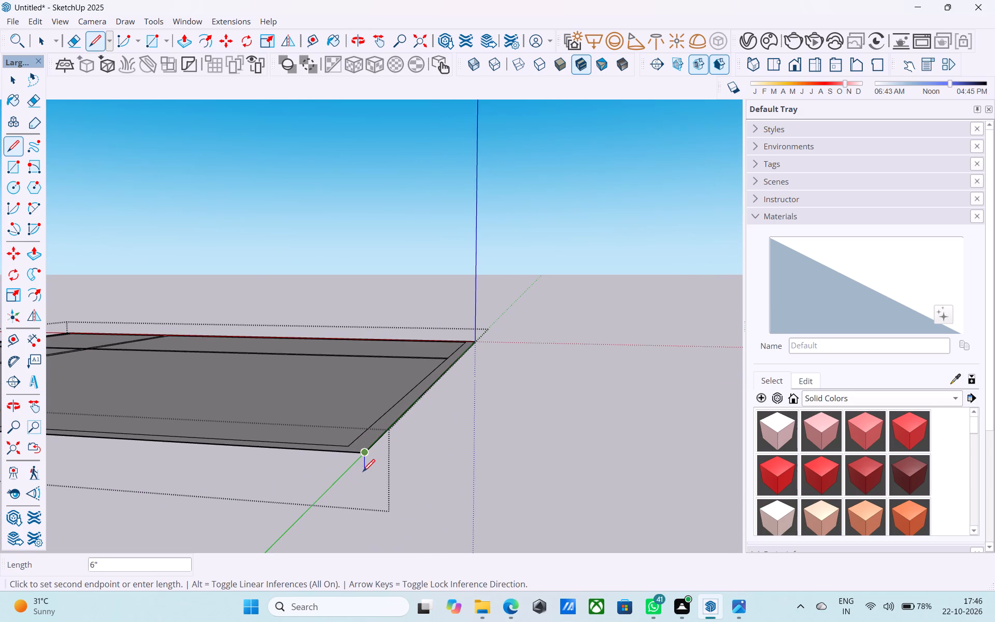
left_click(364, 474)
Draw a 40' by 40' horizontal rectangle between the lower ends of the two 6" vertical lines to close the base's underside.
scroll(365, 474, "down", 5)
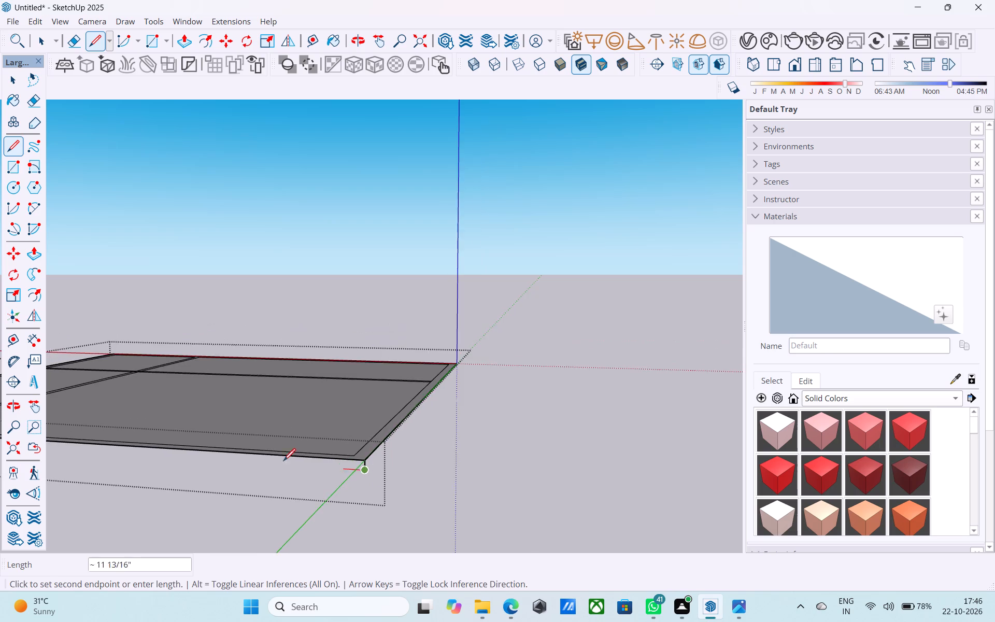
middle_click_drag(265, 462, 453, 299)
key("r")
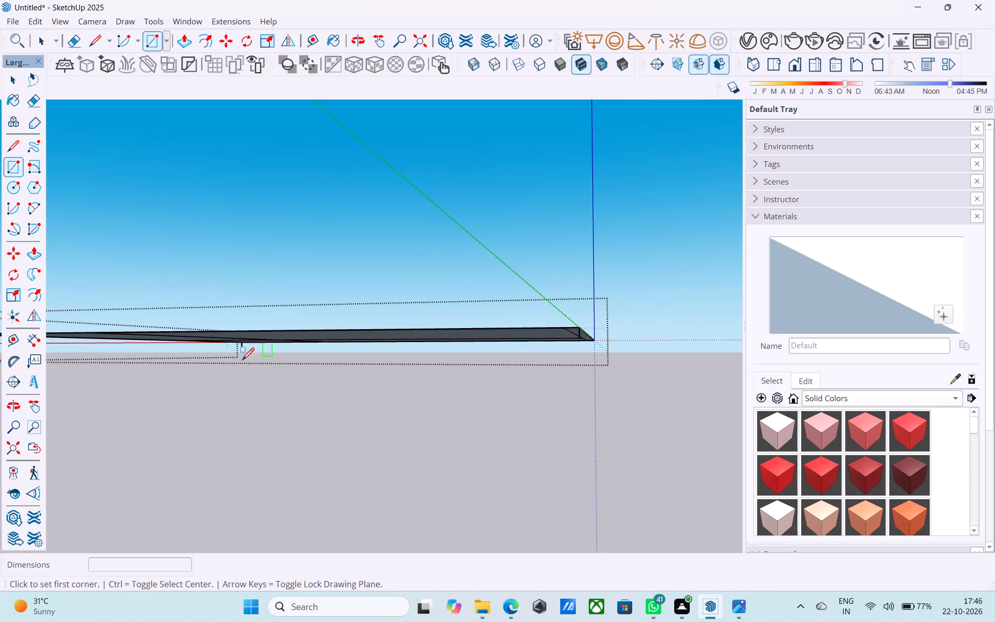
scroll(236, 358, "up", 7)
left_click(239, 343)
scroll(239, 344, "down", 4)
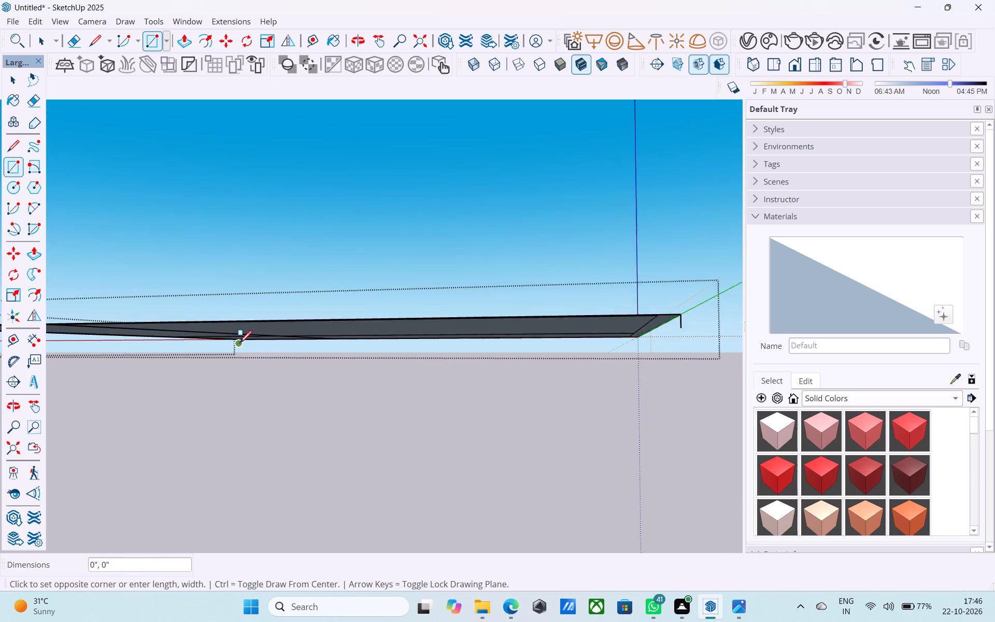
scroll(239, 344, "down", 3)
middle_click_drag(428, 398, 430, 423)
scroll(474, 374, "up", 4)
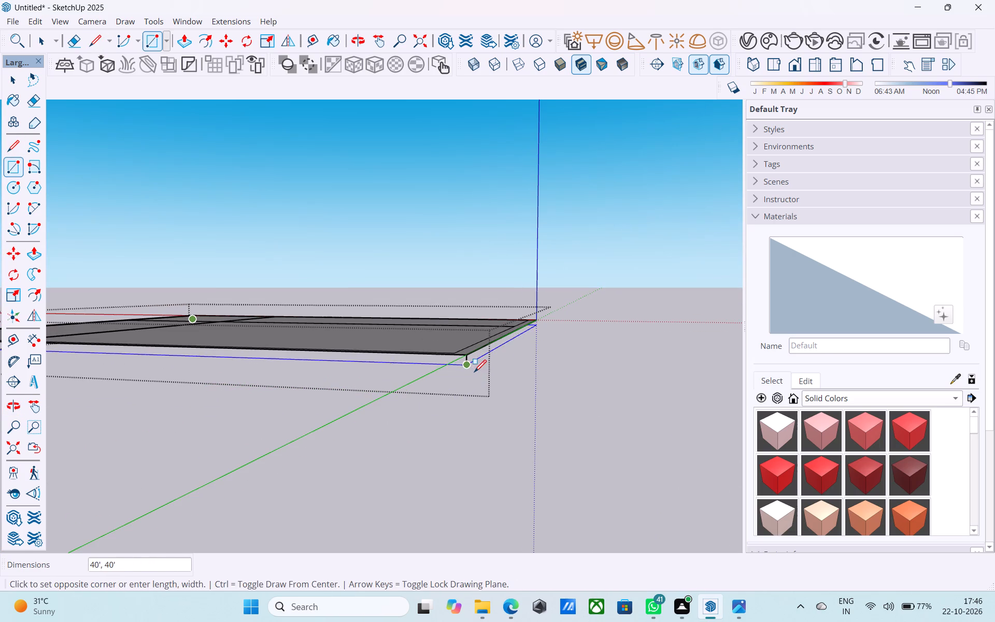
left_click(470, 366)
scroll(473, 364, "down", 10)
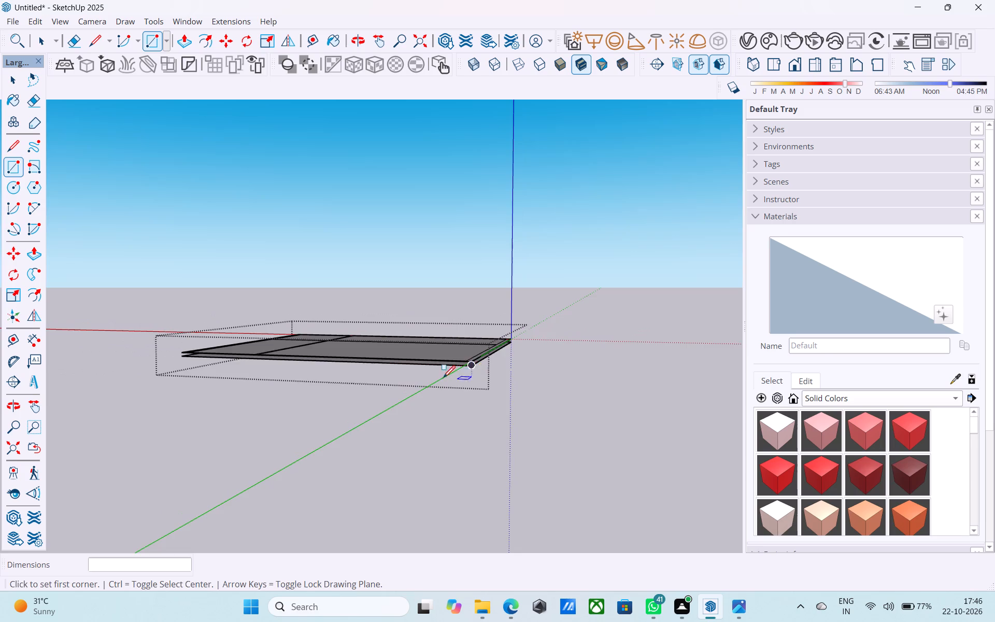
Reverse the orientation of the base's bottom face.
middle_click_drag(371, 377, 492, 220)
key("space")
left_click(436, 318)
right_click(436, 318)
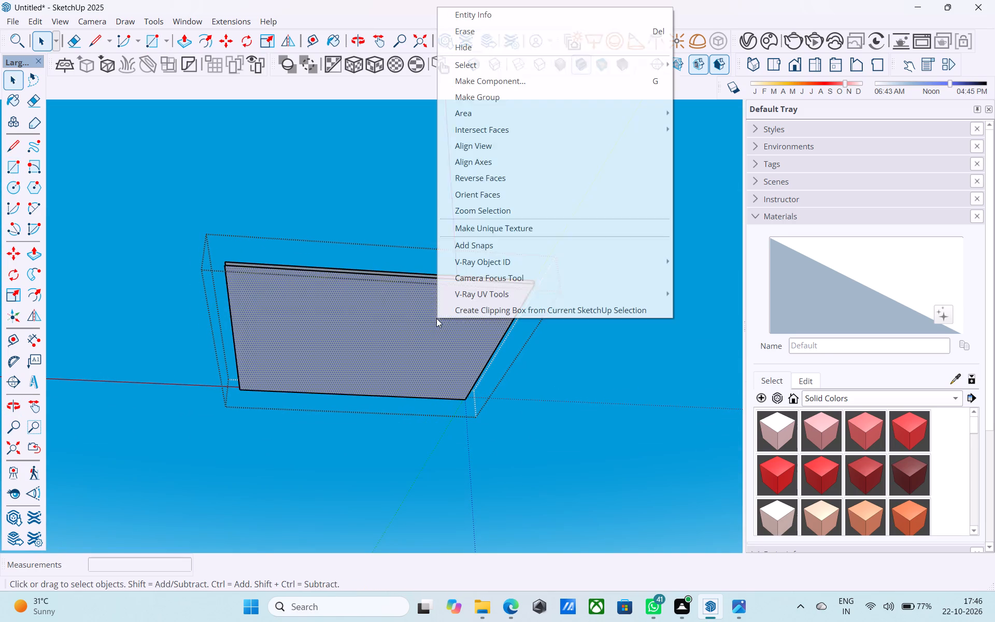
left_click(489, 181)
Draw a 6" vertical edge between the bottom and top of the base at the outer corner diagonally opposite the origin.
middle_click_drag(286, 305, 347, 486)
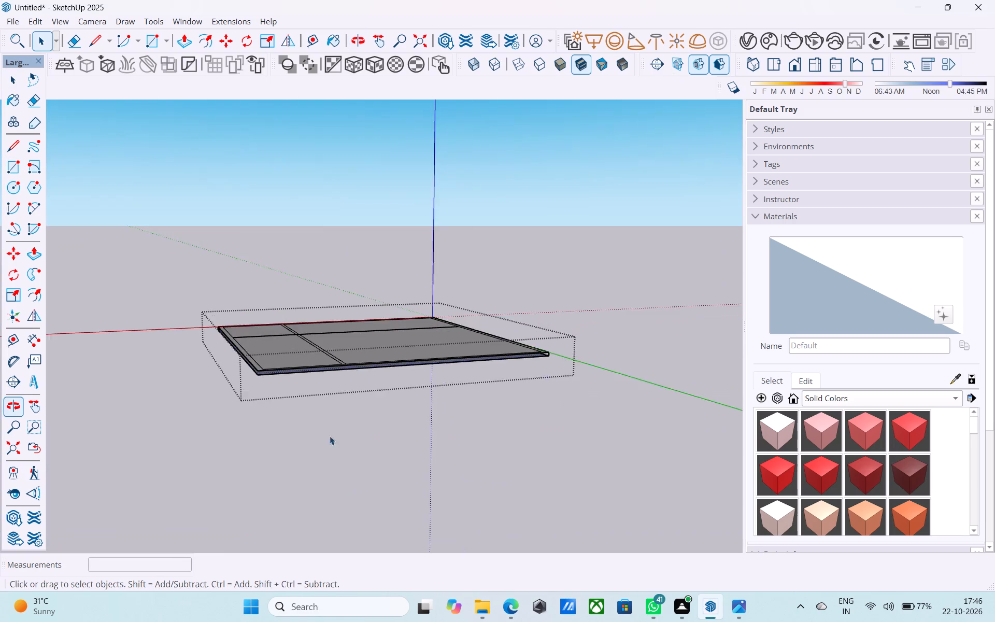
scroll(308, 385, "up", 20)
key("l")
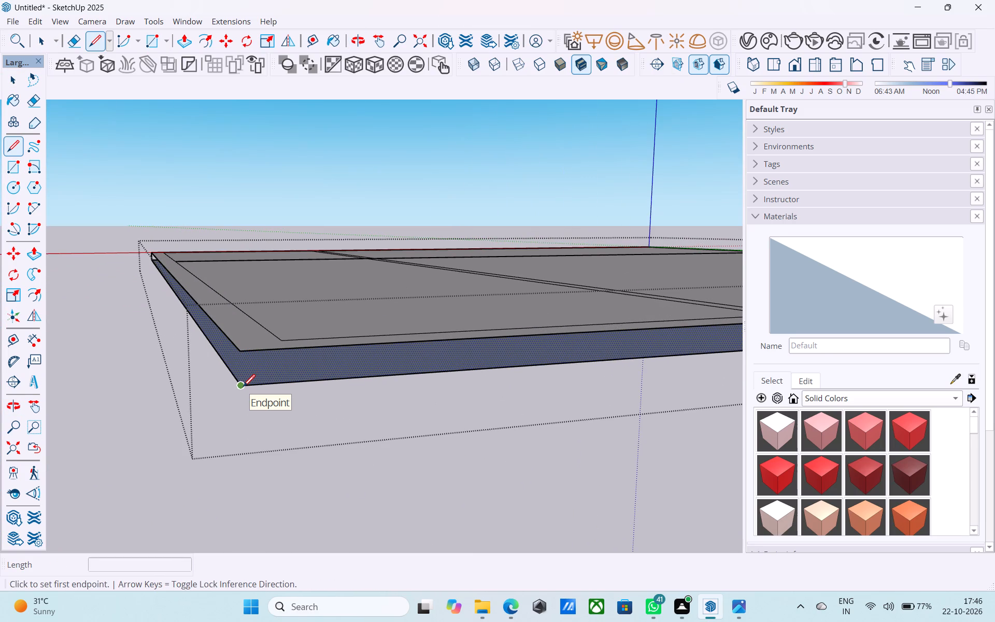
left_click(239, 387)
left_click(239, 350)
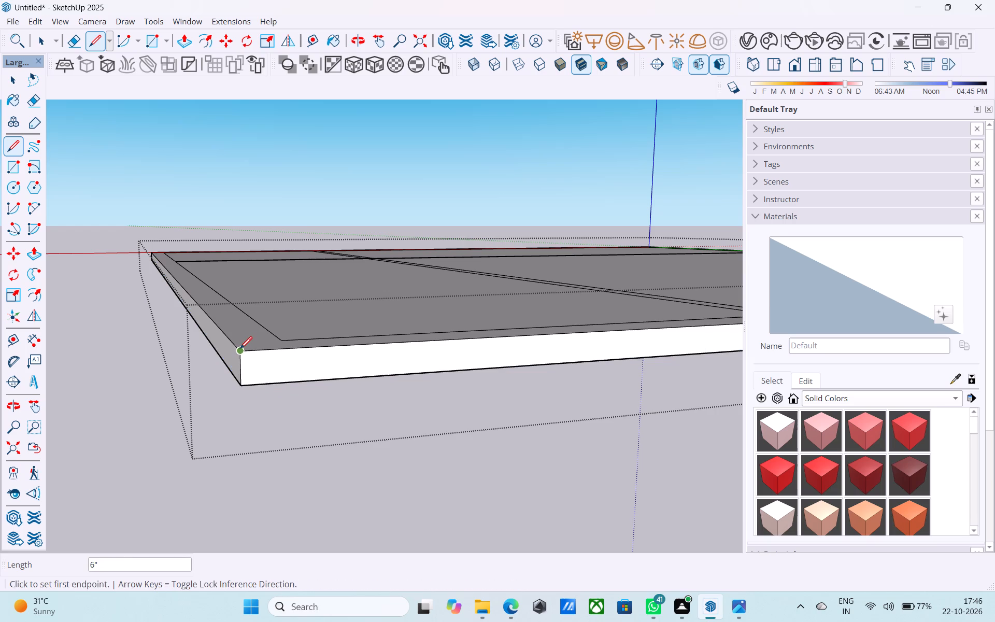
Draw a 6" vertical edge from the base's bottom corner up to its top corner at the origin.
scroll(198, 402, "down", 10)
middle_click_drag(417, 407, 238, 401)
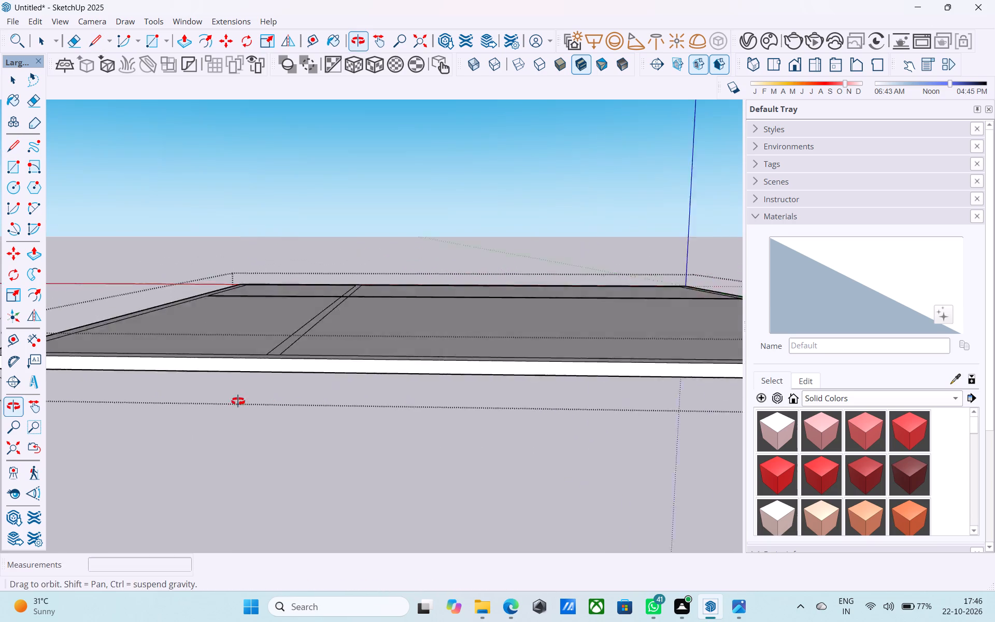
middle_click_drag(238, 401, 205, 401)
scroll(205, 401, "down", 10)
middle_click_drag(435, 402, 205, 399)
middle_click_drag(508, 393, 410, 392)
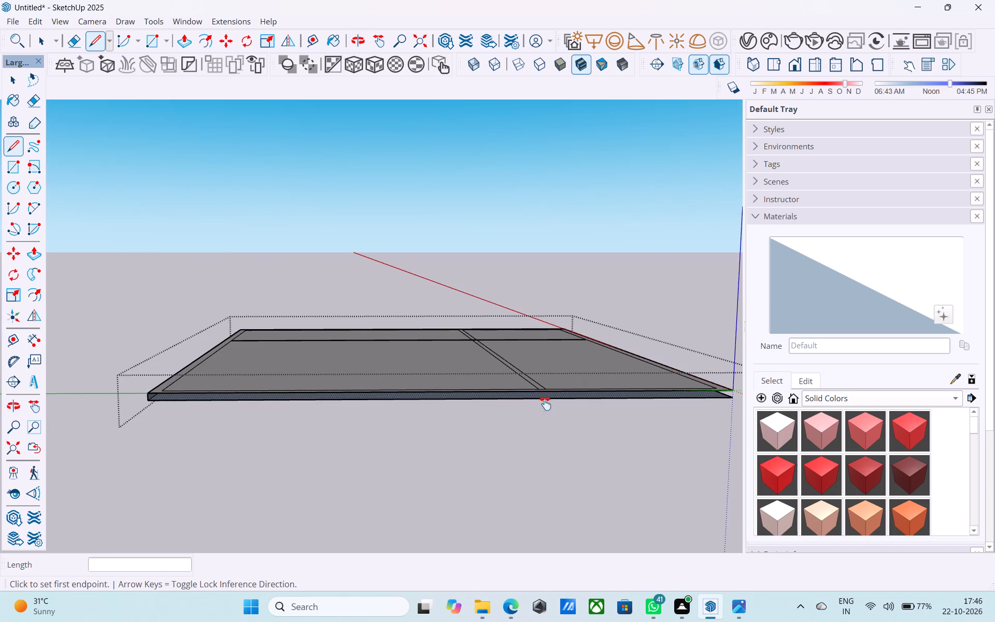
middle_click_drag(545, 404, 259, 390, "shift")
scroll(415, 399, "up", 16)
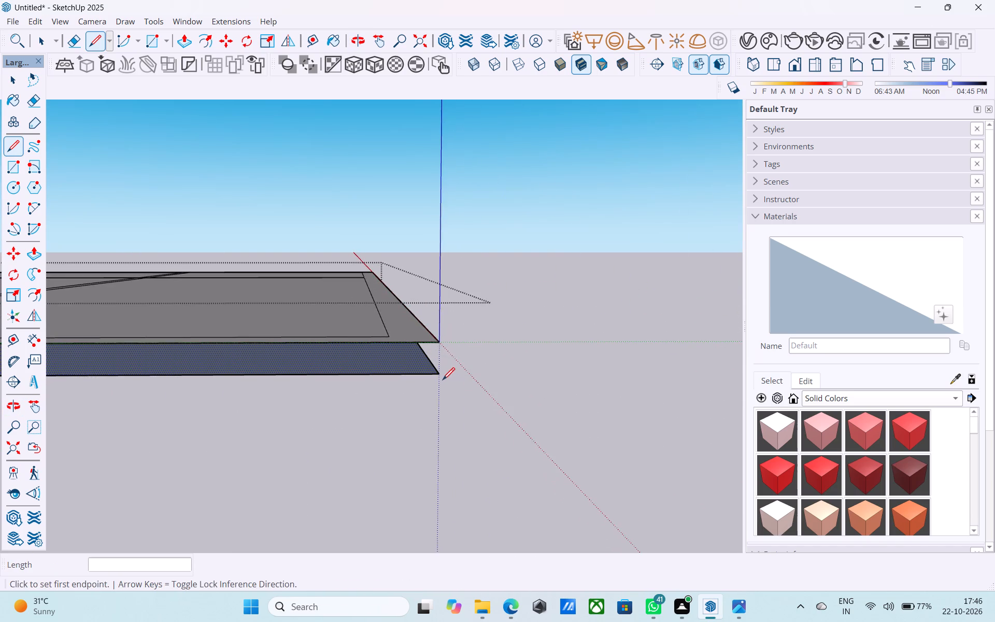
scroll(443, 380, "up", 3)
left_click(438, 374)
left_click(442, 334)
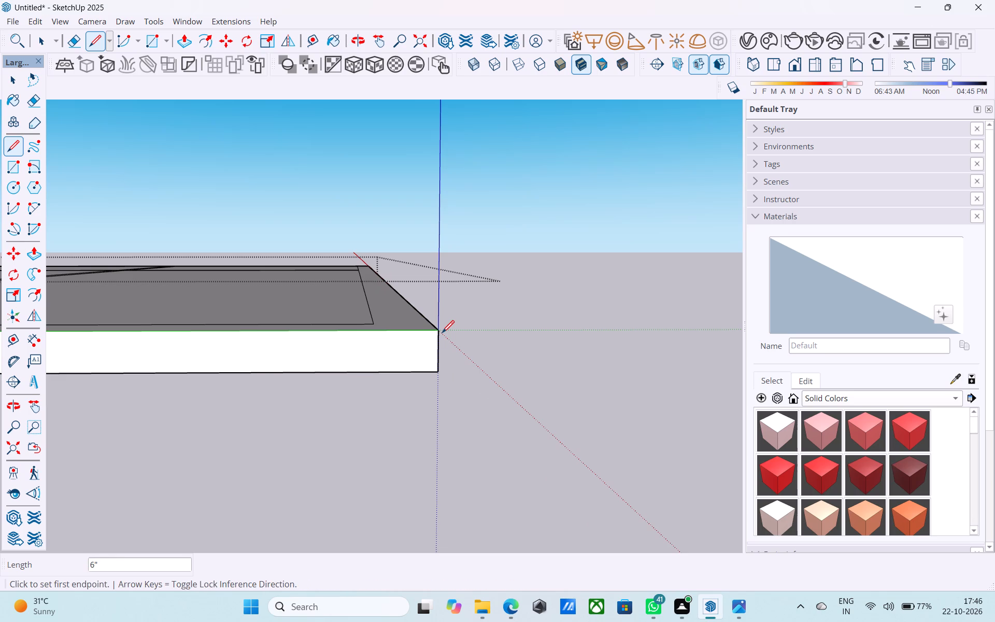
Examine the base's sides and the wall and partition layout on the floor plan's top.
scroll(445, 334, "down", 6)
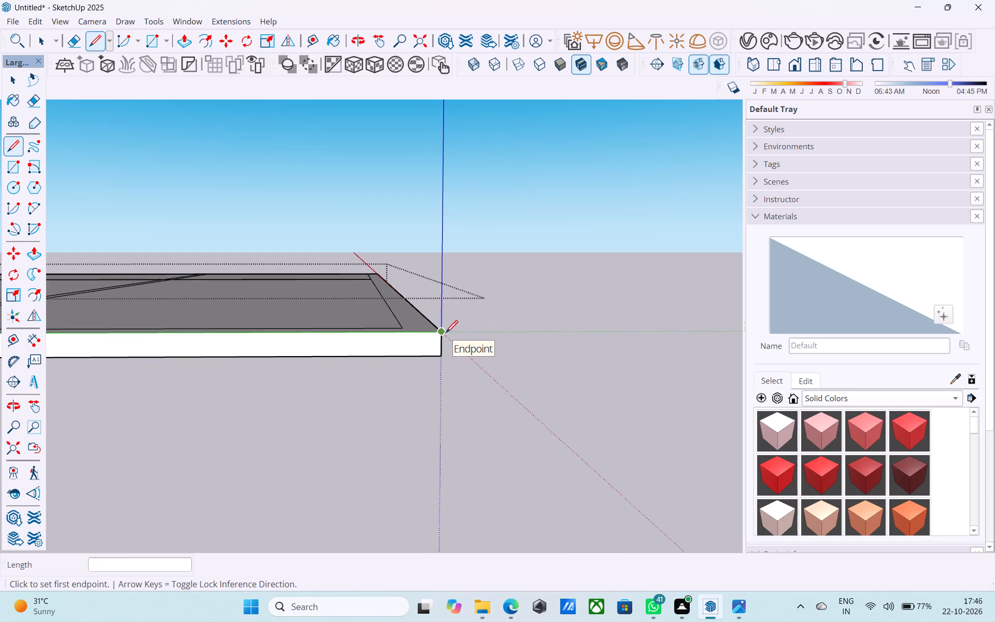
scroll(446, 334, "down", 7)
middle_click_drag(428, 338, 487, 338)
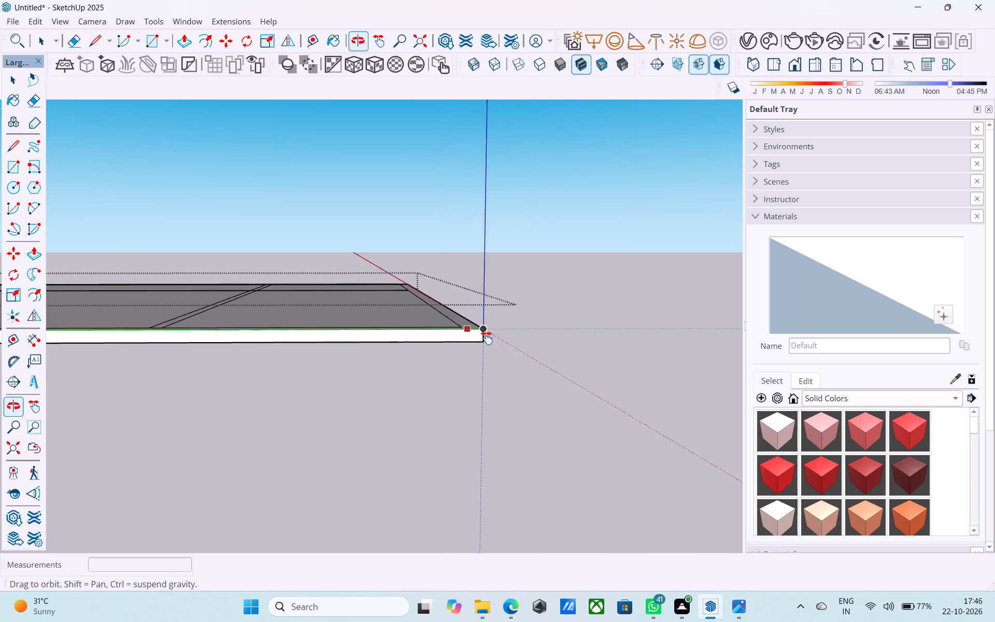
middle_click_drag(487, 338, 261, 363)
scroll(441, 302, "down", 5)
middle_click_drag(436, 296, 444, 504)
middle_click_drag(488, 401, 456, 332)
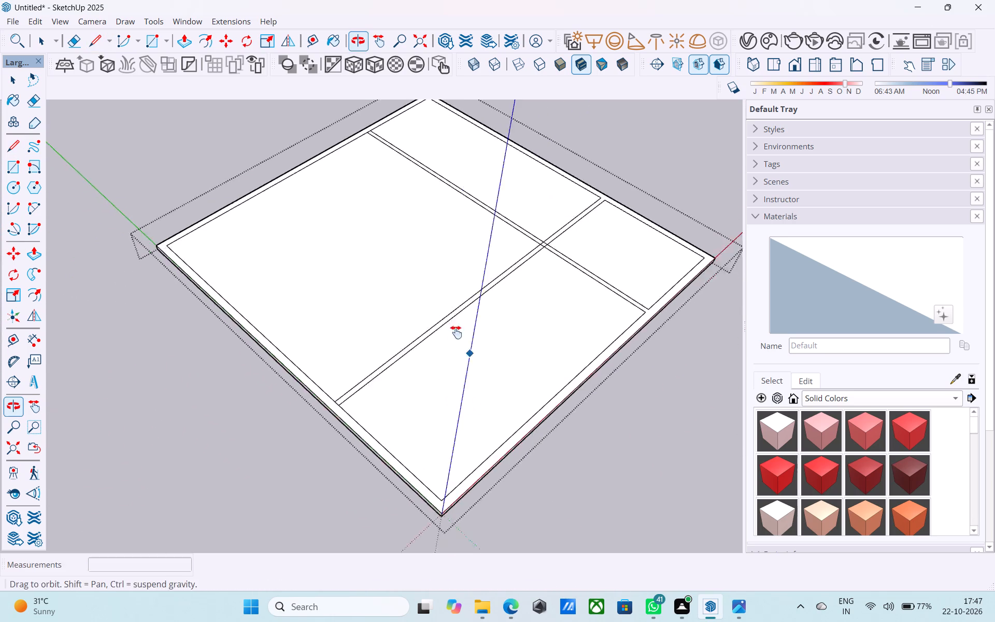
middle_click_drag(456, 332, 458, 333)
scroll(459, 333, "up", 5)
key("space")
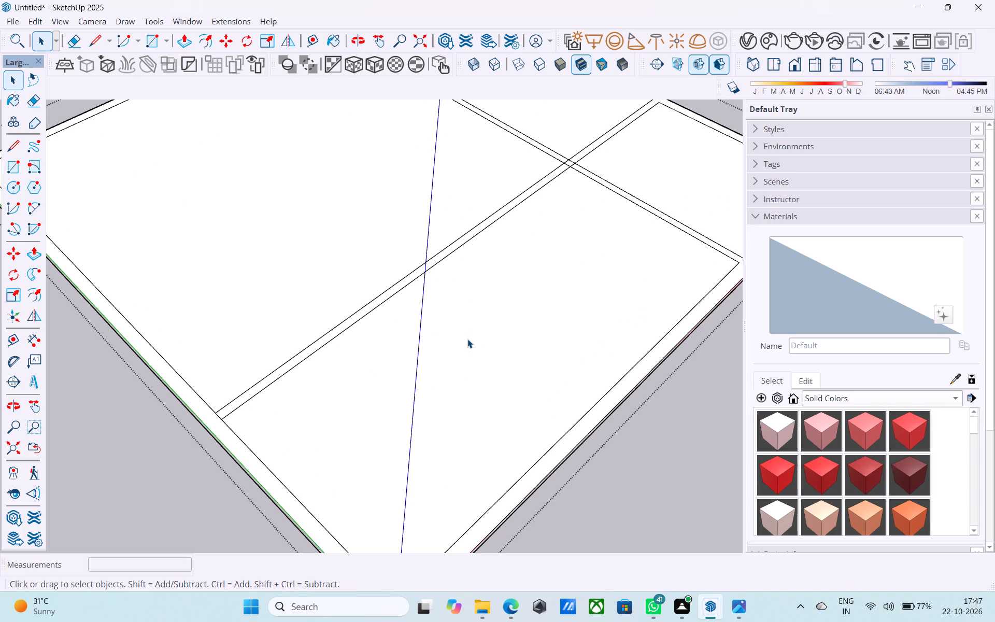
scroll(467, 339, "down", 13)
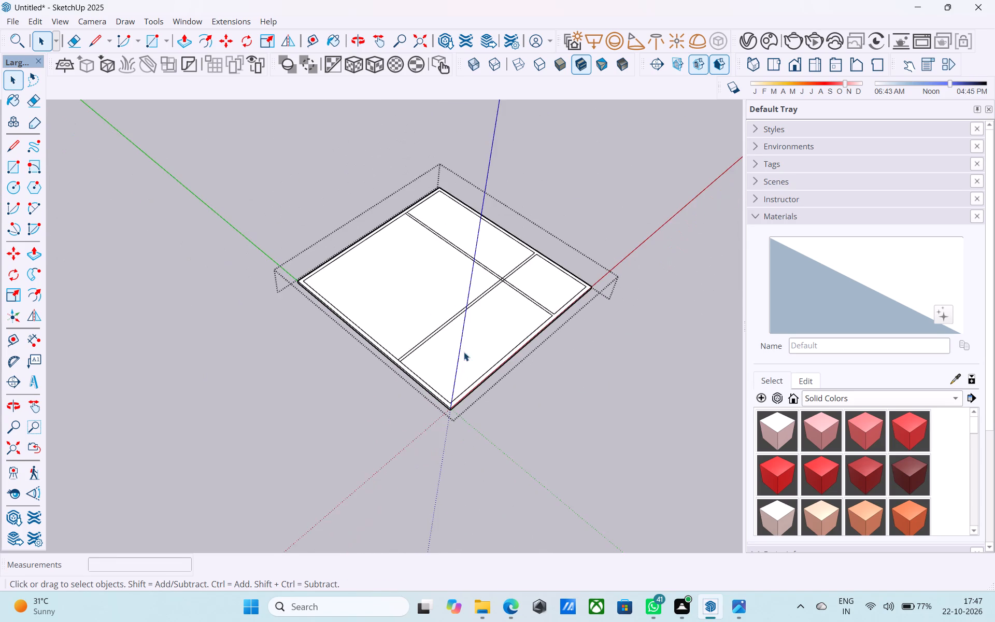
middle_click_drag(464, 352, 496, 408)
scroll(433, 370, "up", 4)
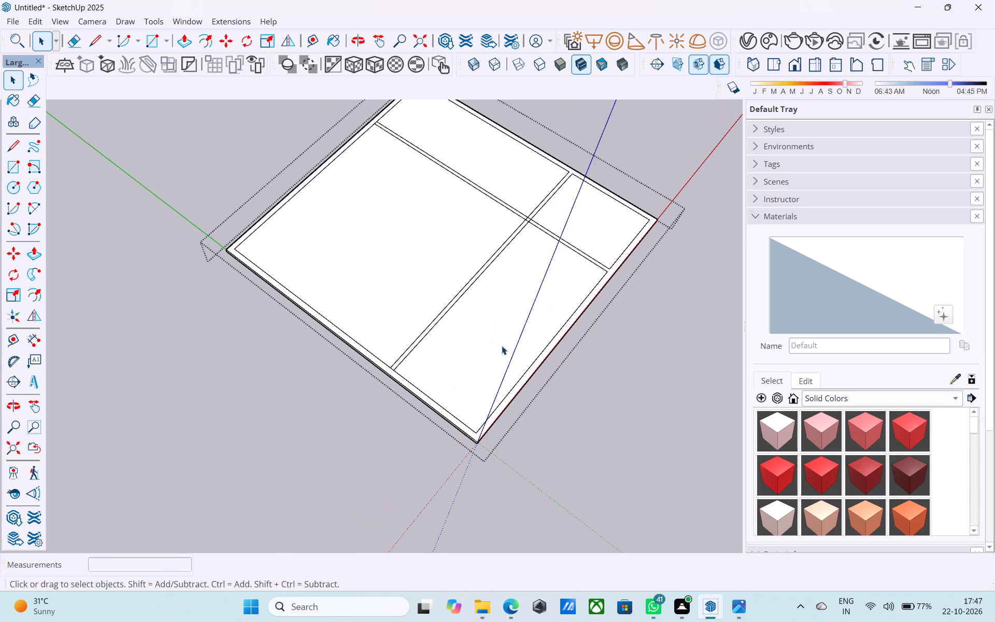
middle_click_drag(558, 331, 243, 330)
middle_click_drag(499, 299, 298, 291)
scroll(417, 291, "up", 1)
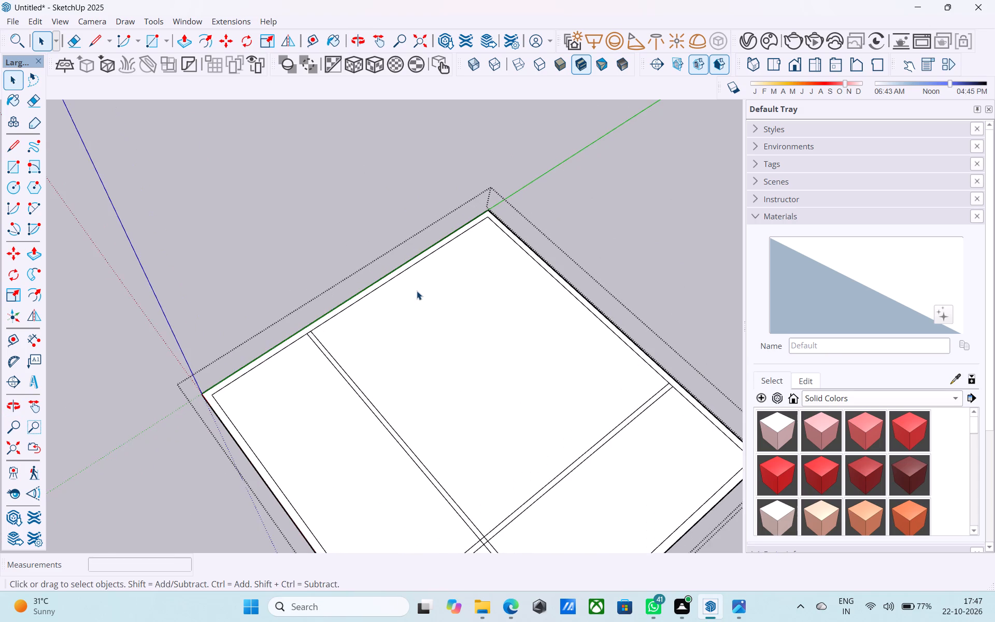
scroll(417, 291, "down", 4)
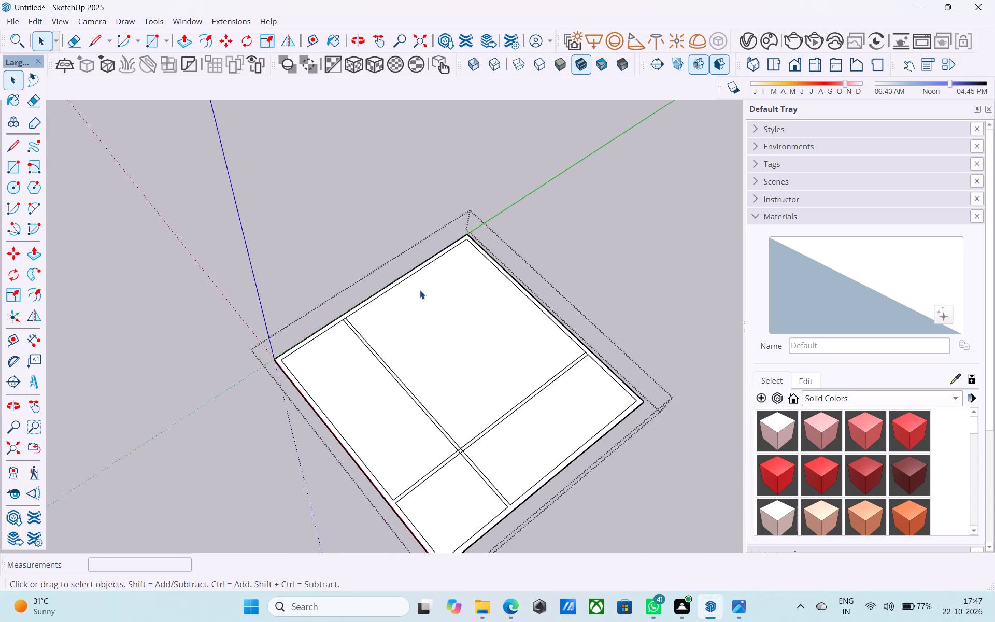
scroll(420, 290, "down", 1)
middle_click_drag(437, 391, 317, 291)
scroll(310, 275, "down", 5)
scroll(354, 428, "up", 12)
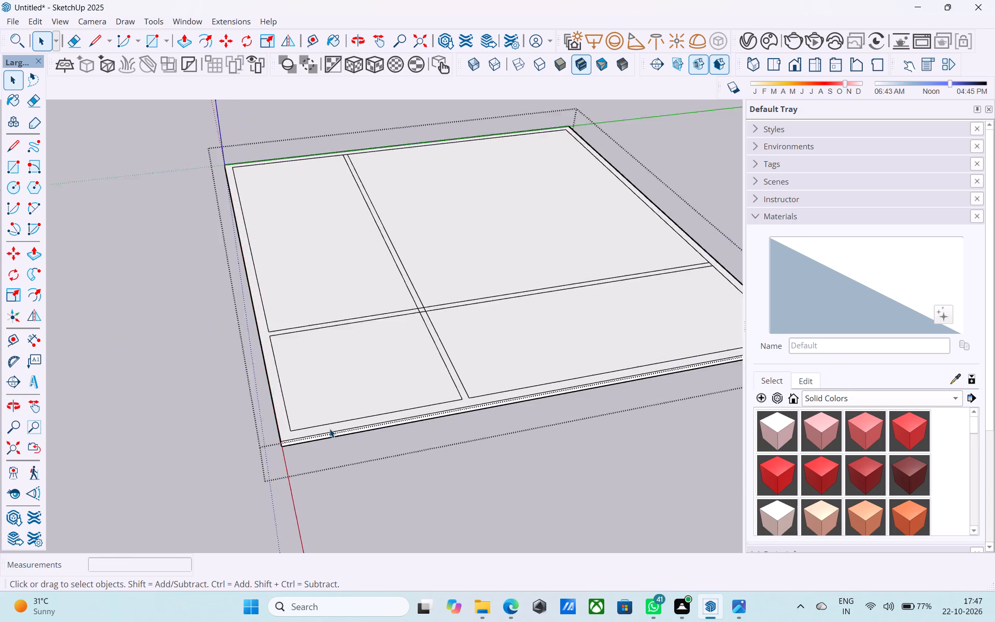
scroll(330, 429, "up", 2)
scroll(231, 391, "down", 6)
middle_click_drag(256, 384, 254, 412)
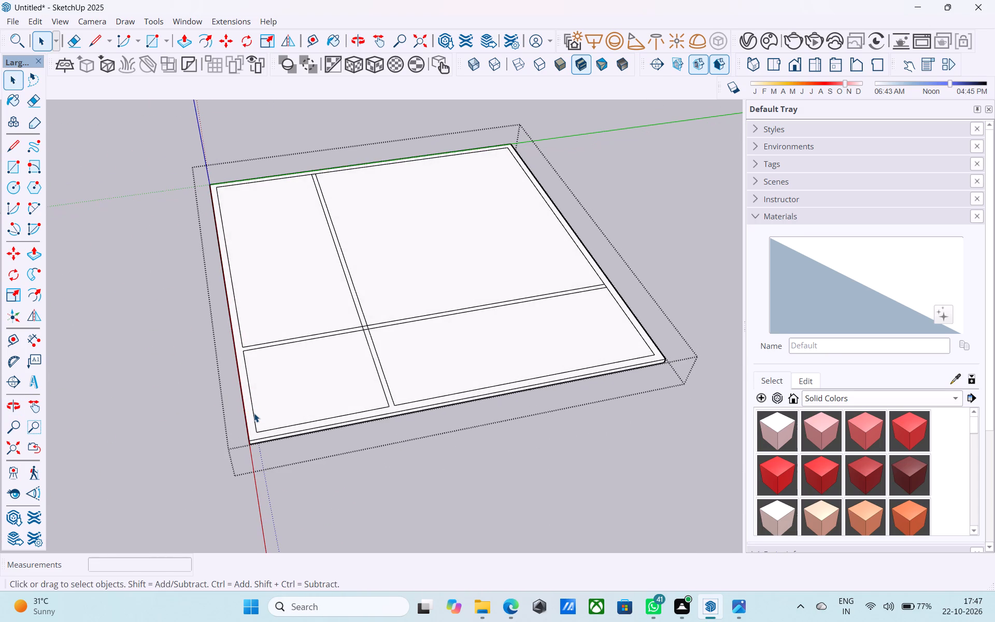
Extend the partition edge beside the smallest room across the outer wall to its outer edge with a line, and select the wall face.
scroll(381, 409, "up", 5)
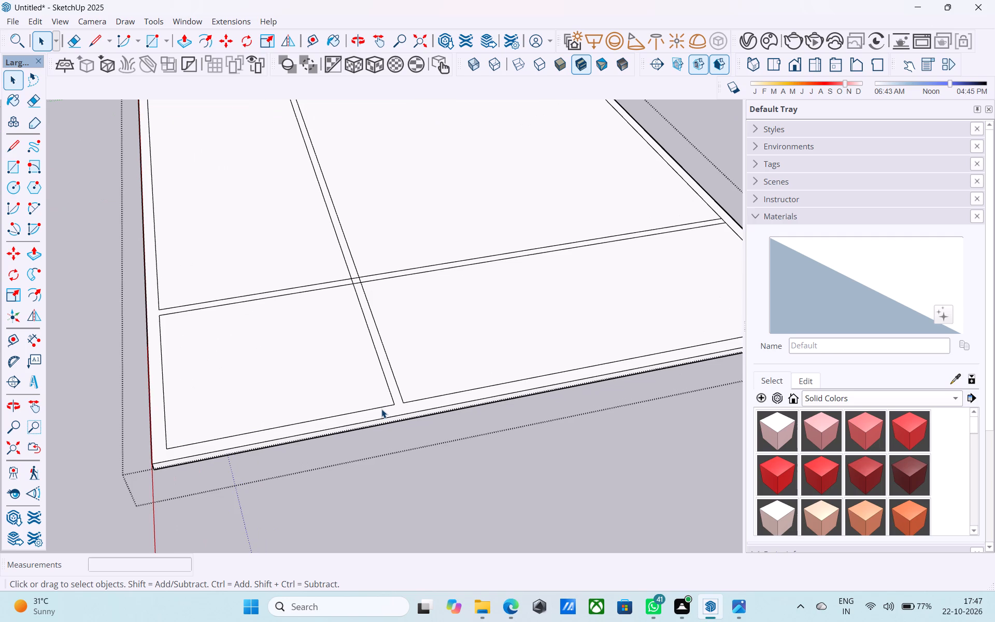
scroll(381, 409, "up", 1)
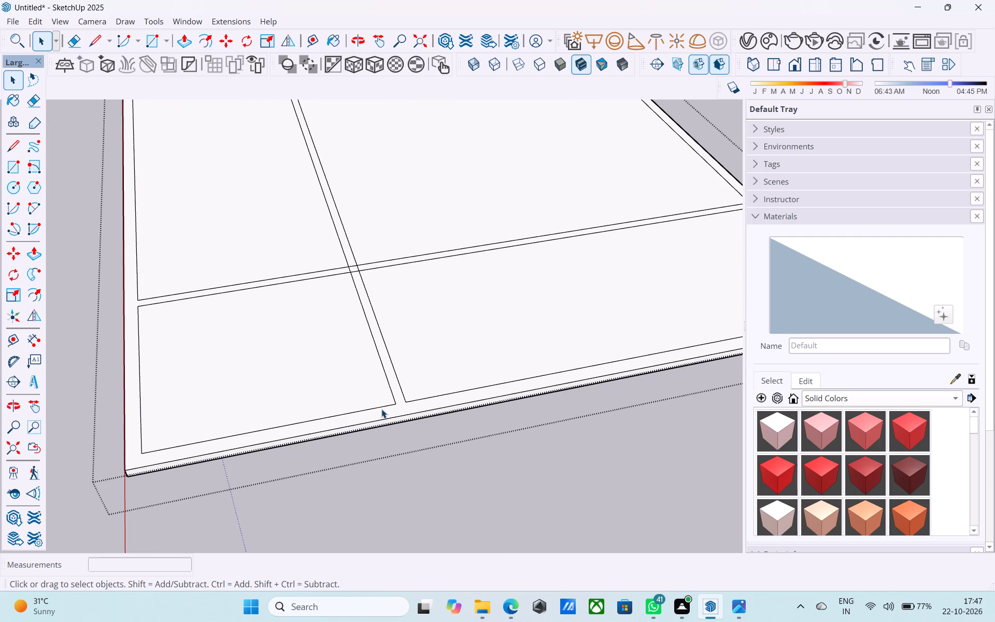
key("l")
left_click(408, 401)
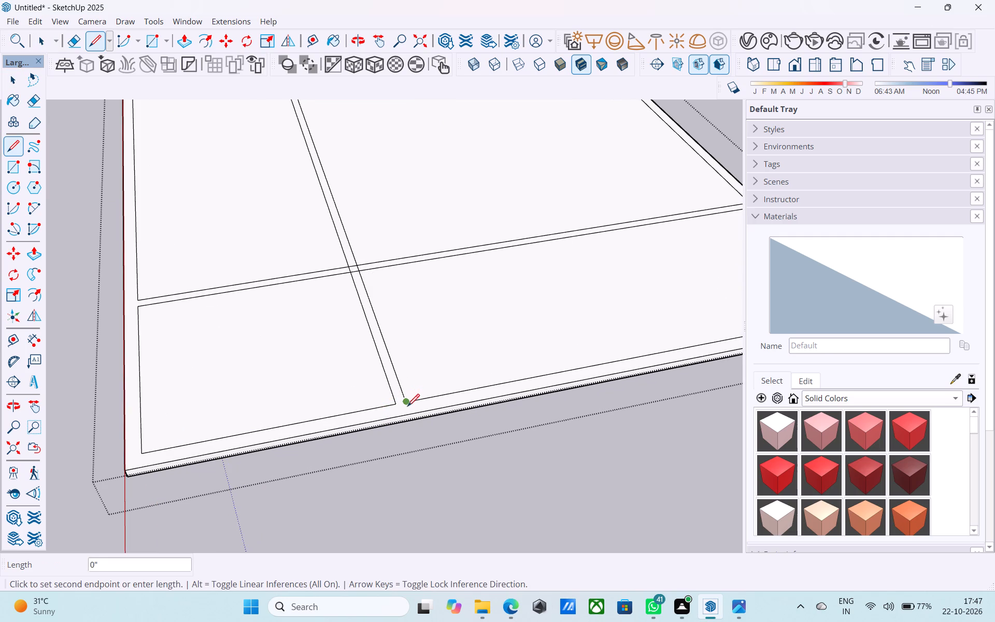
left_click(407, 413)
key("space")
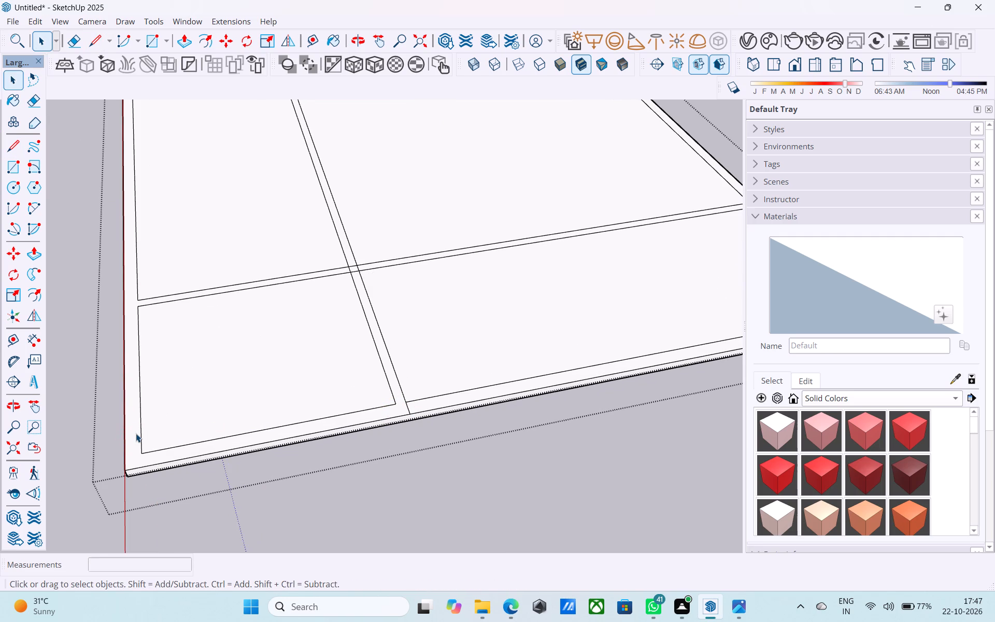
left_click(136, 433)
Draw a line across the outer wall, extending the edge of the partition that bounds the largest room to the wall's outer edge.
scroll(133, 433, "down", 7)
scroll(507, 298, "up", 2)
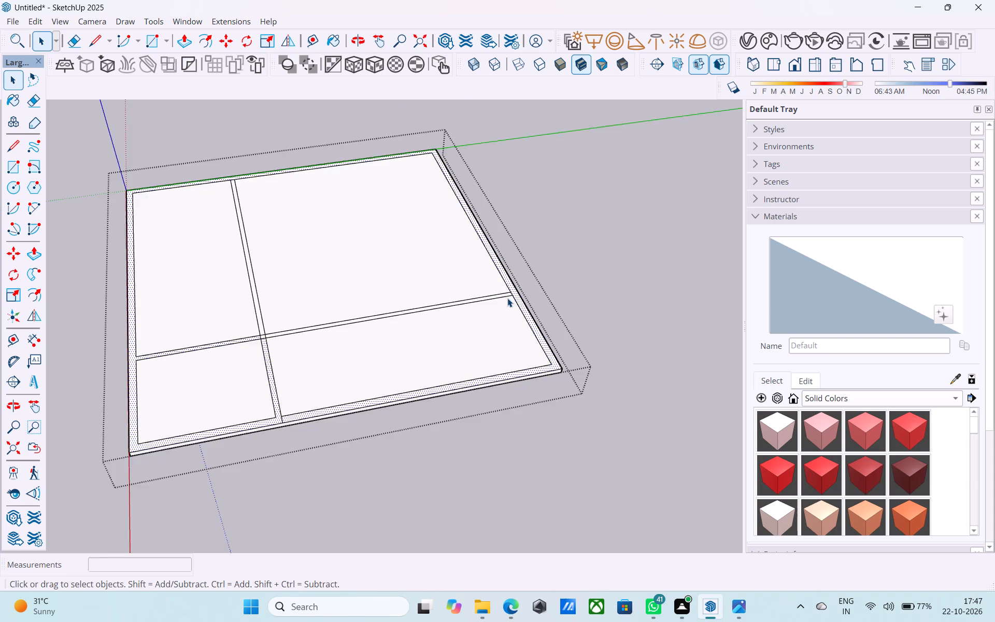
scroll(507, 298, "up", 7)
key("l")
left_click(519, 293)
left_click(533, 289)
key("space")
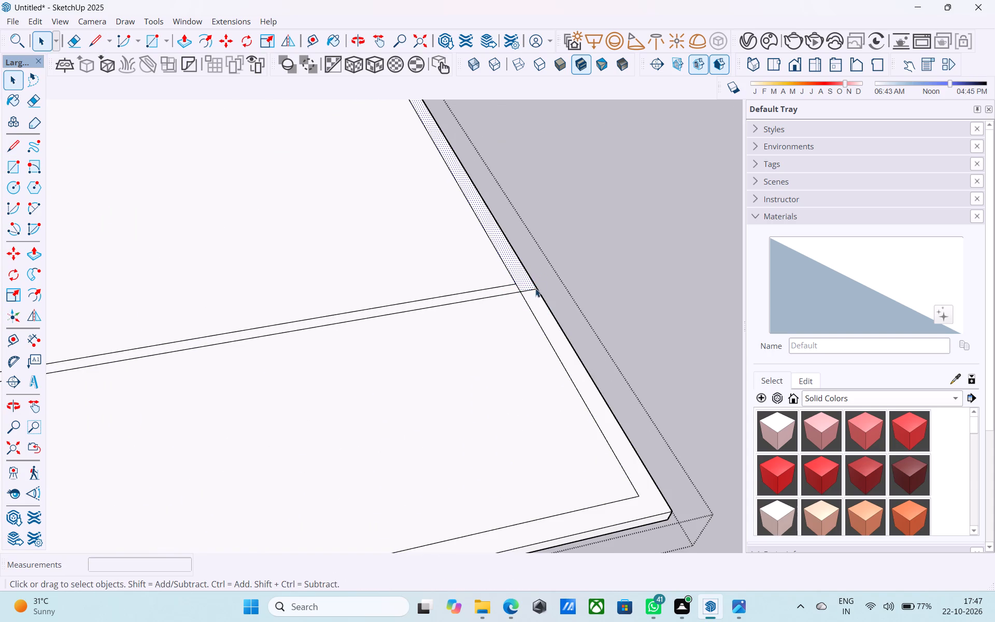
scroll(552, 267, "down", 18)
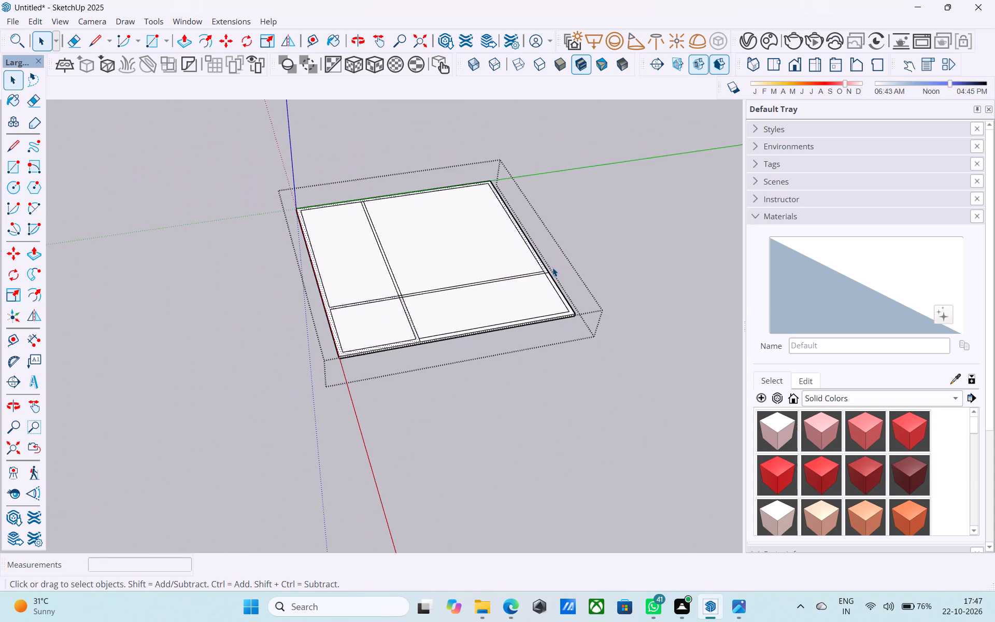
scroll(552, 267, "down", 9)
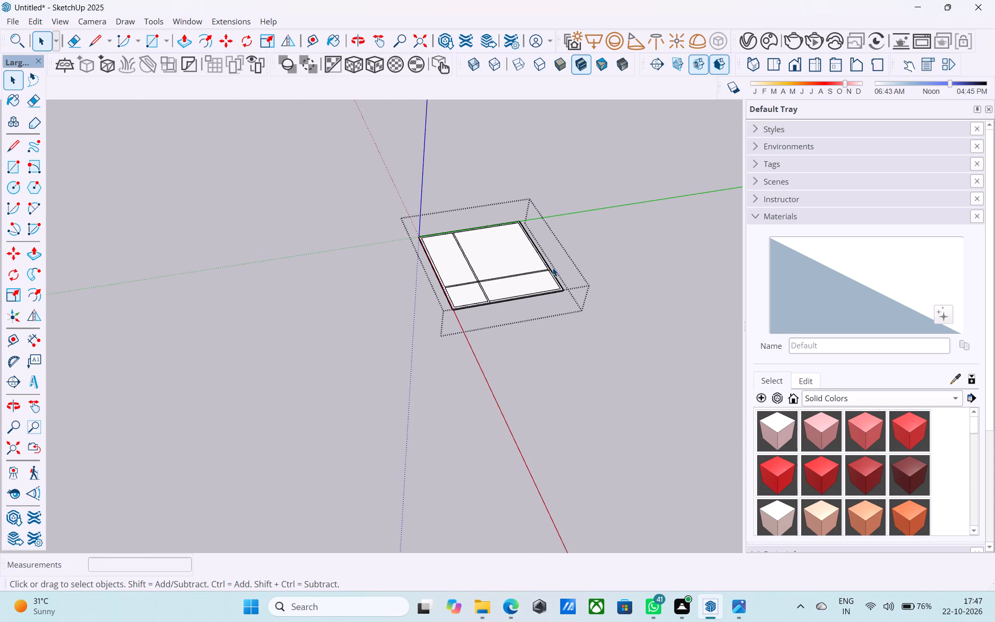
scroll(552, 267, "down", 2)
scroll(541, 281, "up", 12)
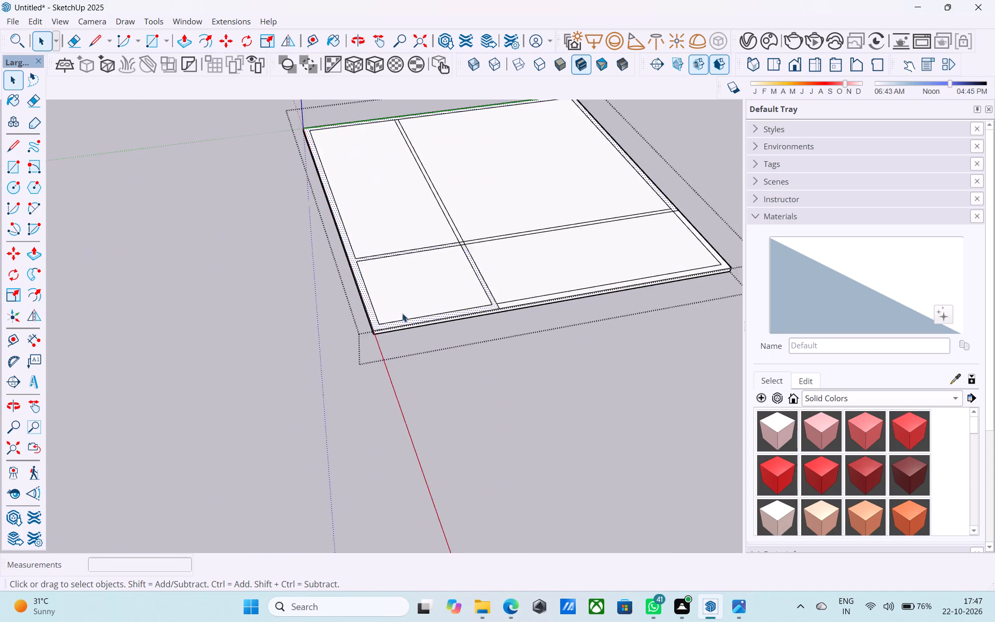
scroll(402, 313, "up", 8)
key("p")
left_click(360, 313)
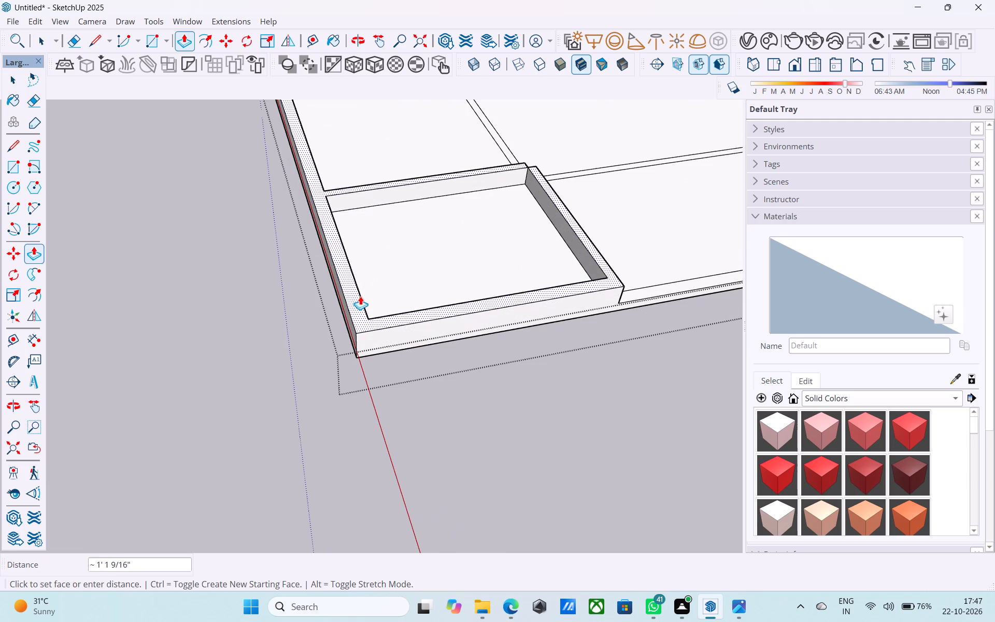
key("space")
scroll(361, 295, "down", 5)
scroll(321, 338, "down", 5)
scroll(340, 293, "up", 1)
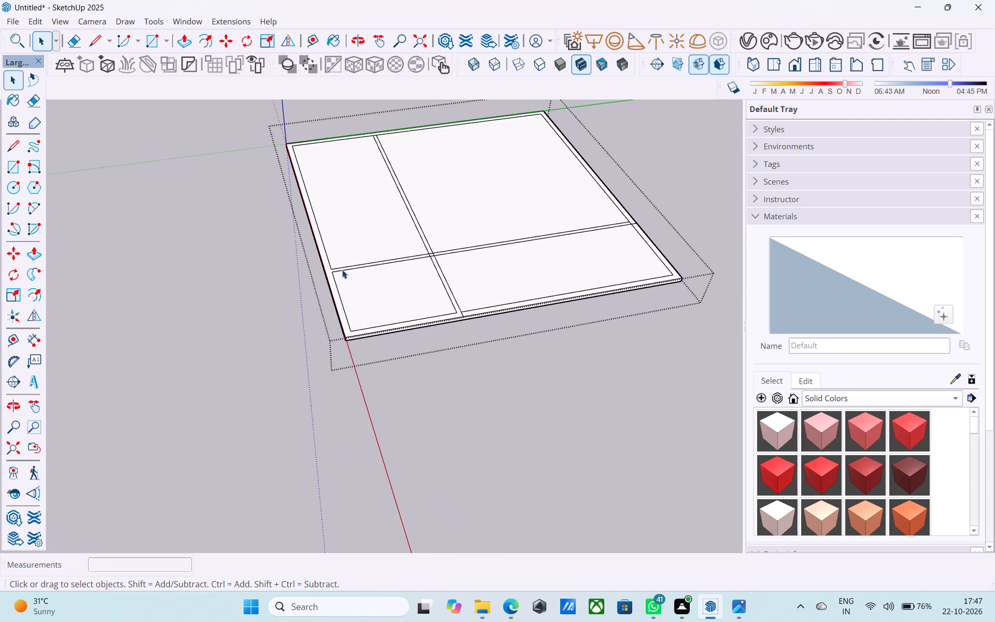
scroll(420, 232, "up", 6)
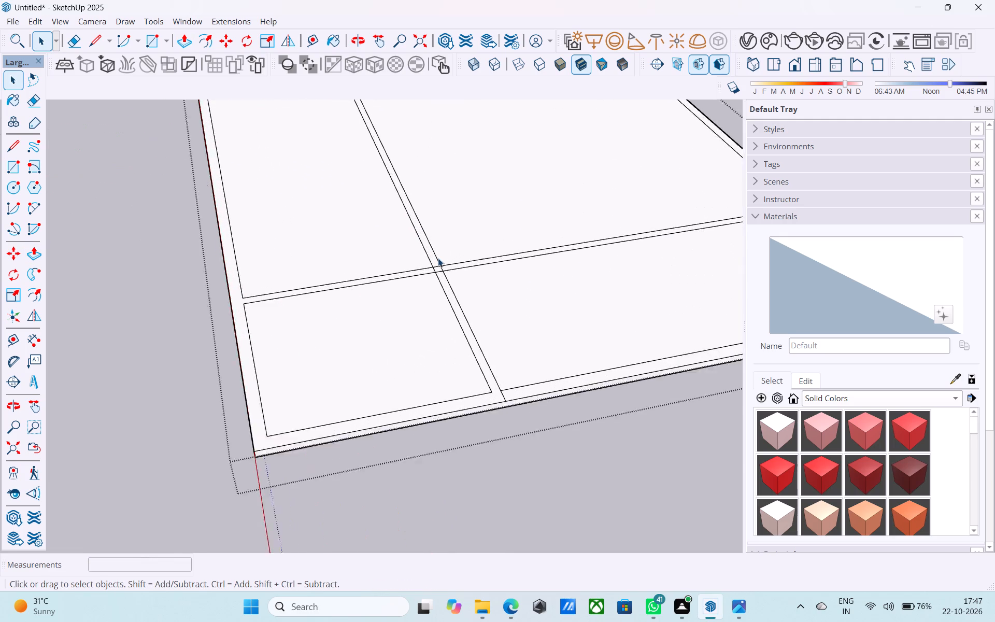
Erase the short line segments crossing the junction where the two partitions meet.
scroll(438, 258, "up", 2)
key("e")
scroll(439, 264, "up", 4)
left_click_drag(435, 273, 433, 267)
left_click_drag(434, 278, 434, 278)
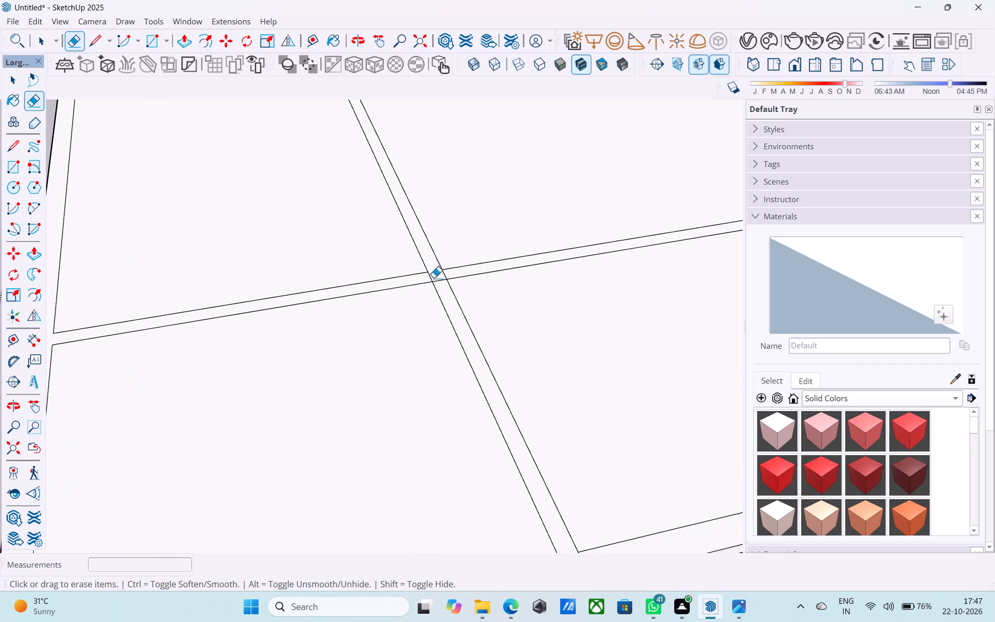
left_click_drag(434, 278, 426, 277)
left_click_drag(439, 279, 444, 287)
left_click(443, 276)
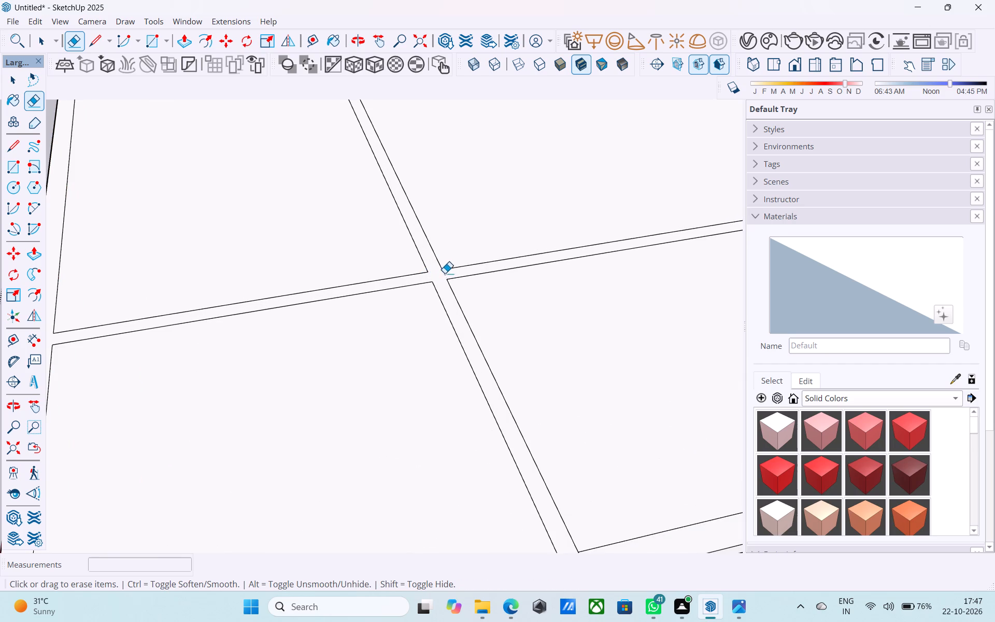
scroll(406, 251, "down", 11)
Push/Pull the connected outer wall and partition face up by 10', leaving the walls around the open front area low.
key("space")
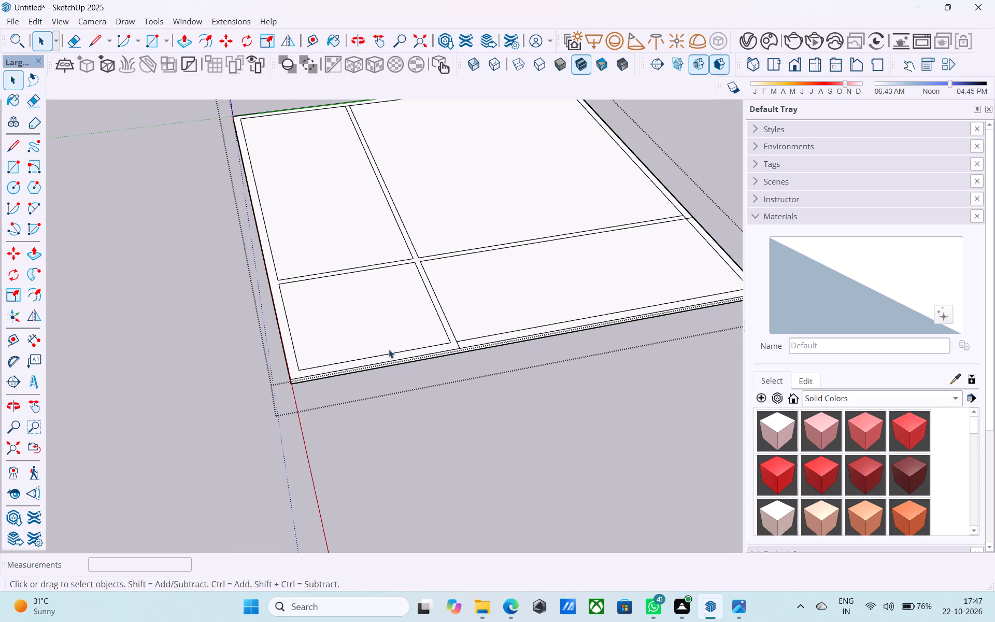
scroll(347, 390, "up", 5)
left_click(270, 347)
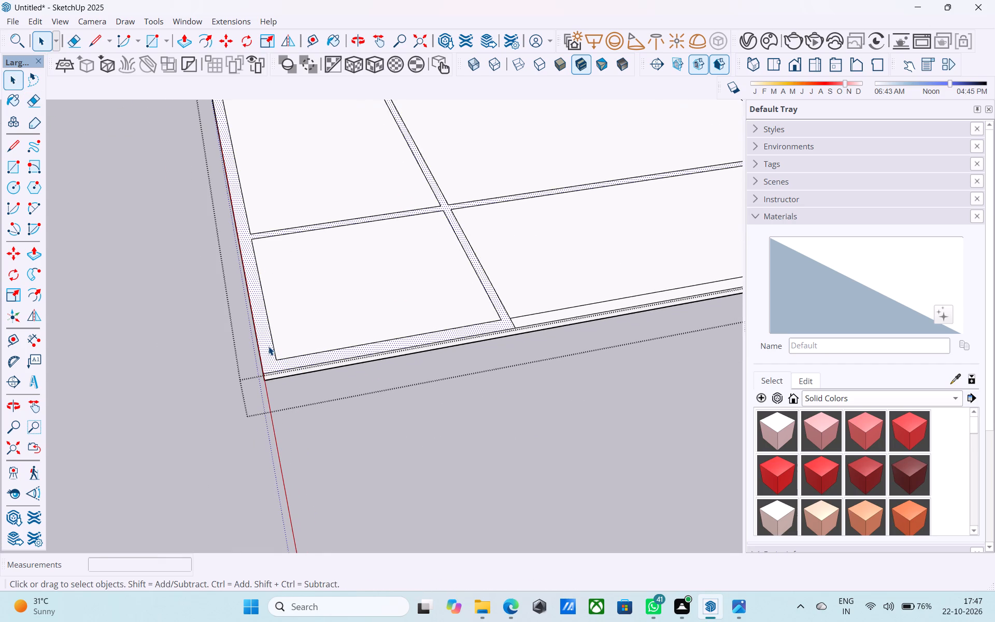
key("p")
left_click(268, 346)
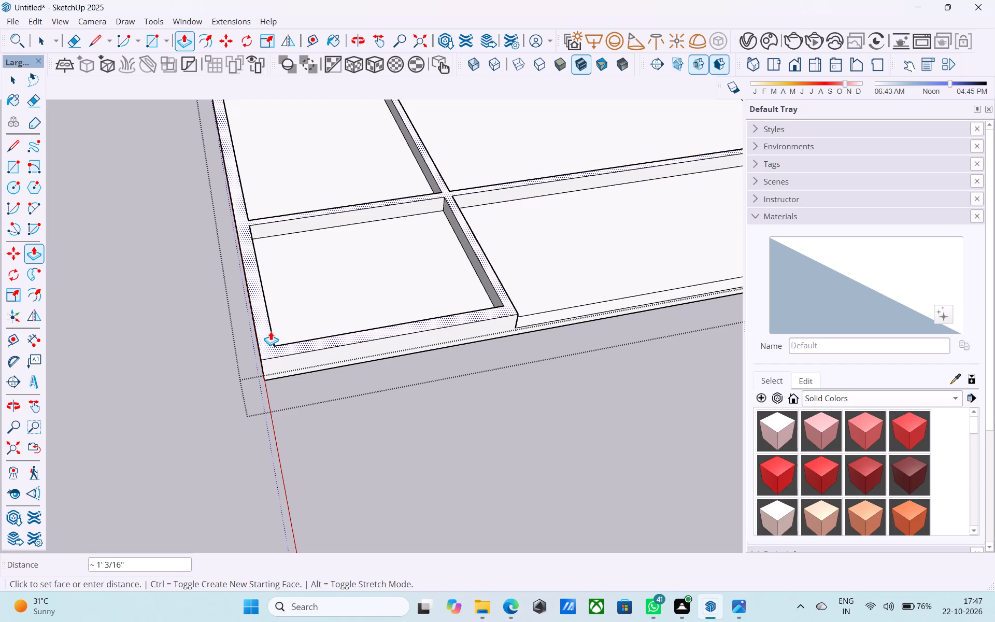
type("10'")
key("Return")
key("space")
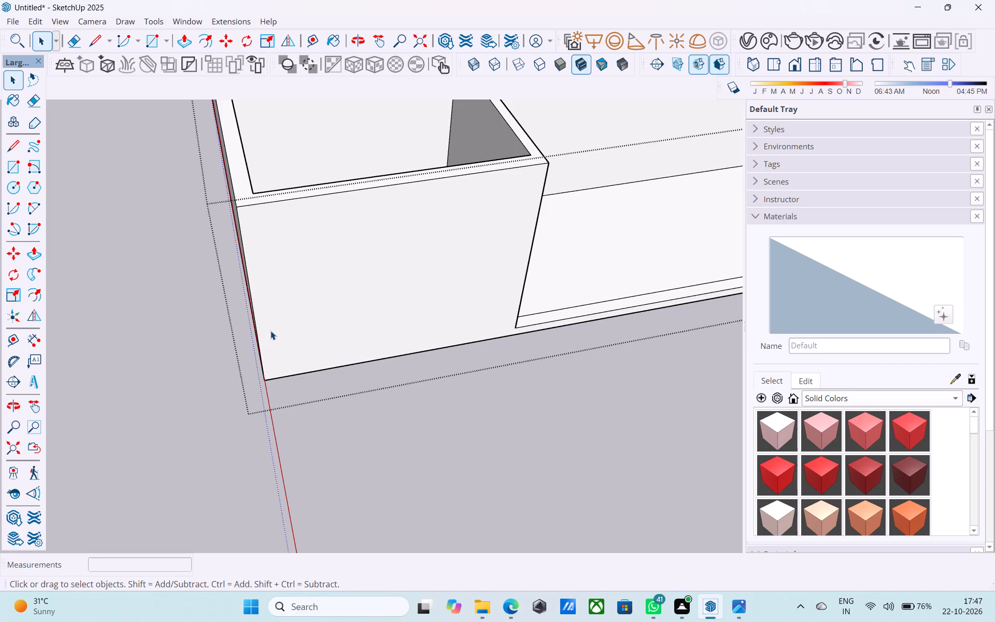
Examine the raised walls, the three enclosed rooms and the open front area from several sides.
scroll(235, 291, "down", 11)
middle_click_drag(272, 386, 297, 310)
scroll(276, 346, "up", 7)
scroll(276, 349, "down", 6)
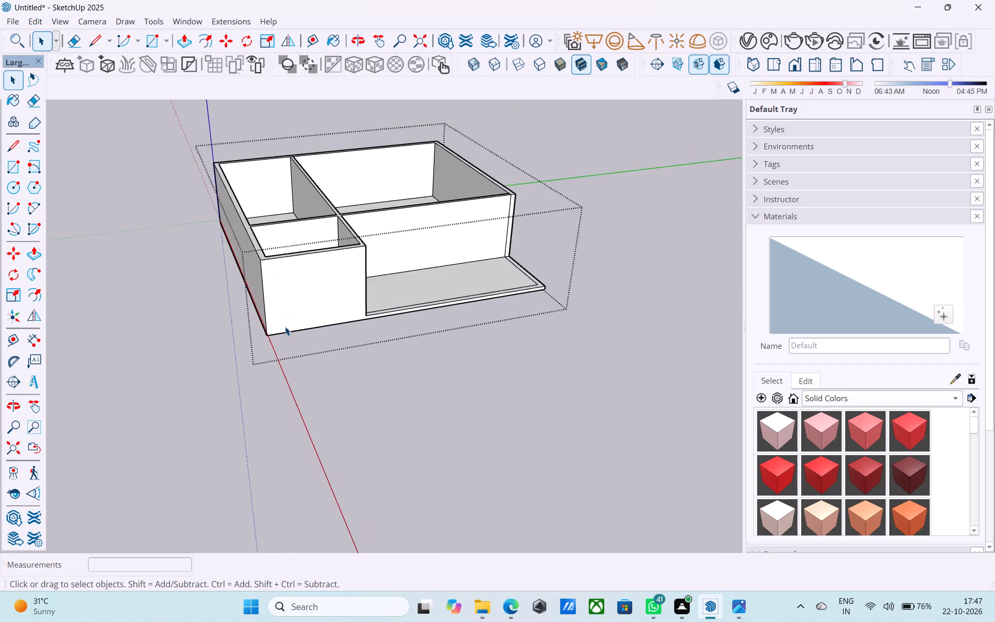
scroll(285, 327, "down", 2)
middle_click_drag(285, 326, 230, 306)
middle_click_drag(284, 281, 268, 442)
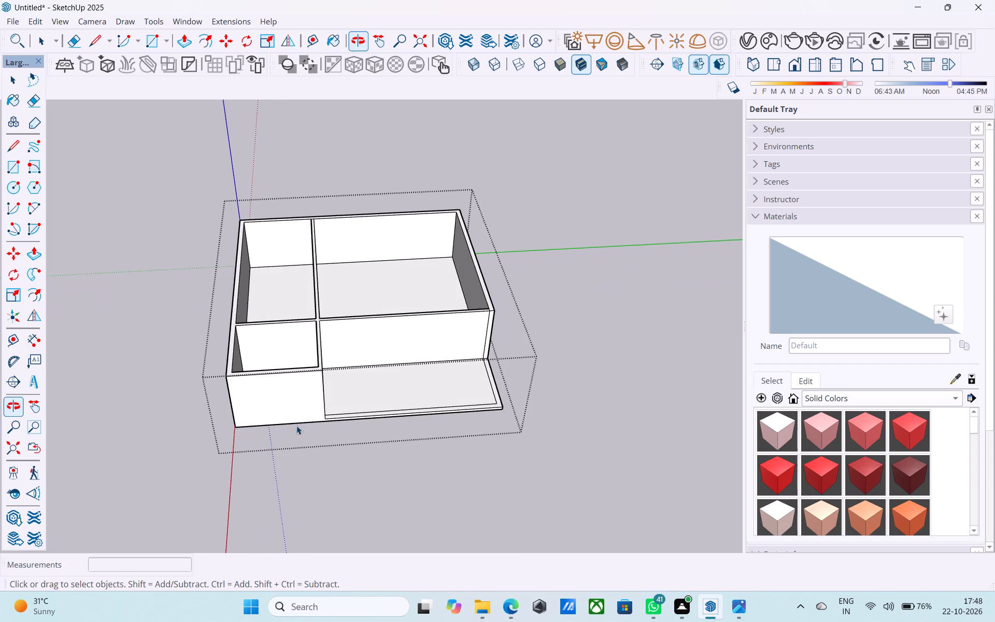
scroll(302, 410, "up", 6)
middle_click_drag(338, 320, 366, 370, "shift")
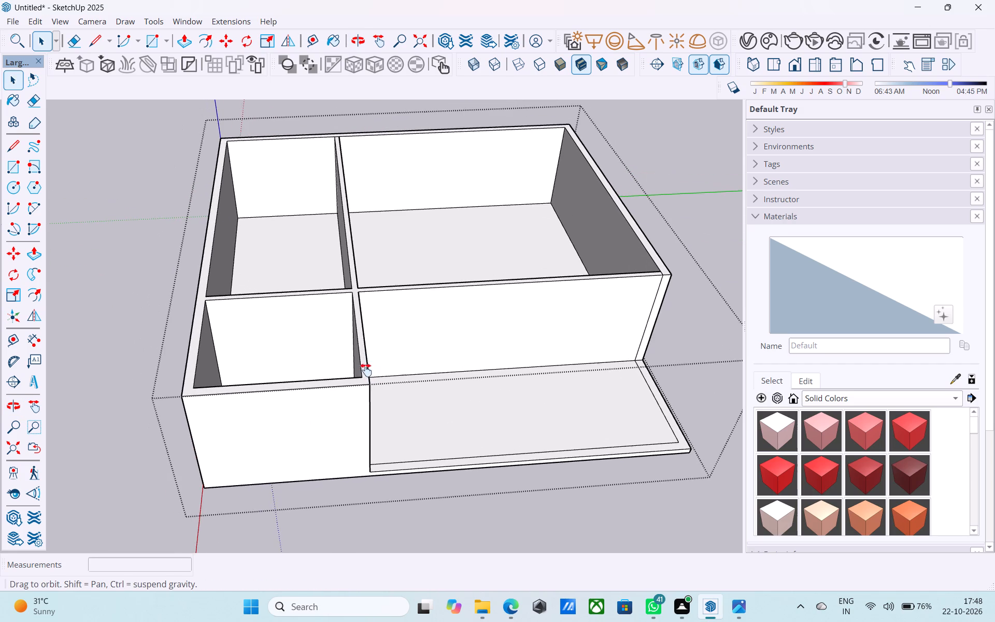
middle_click_drag(366, 370, 421, 422, "shift")
scroll(355, 389, "up", 3)
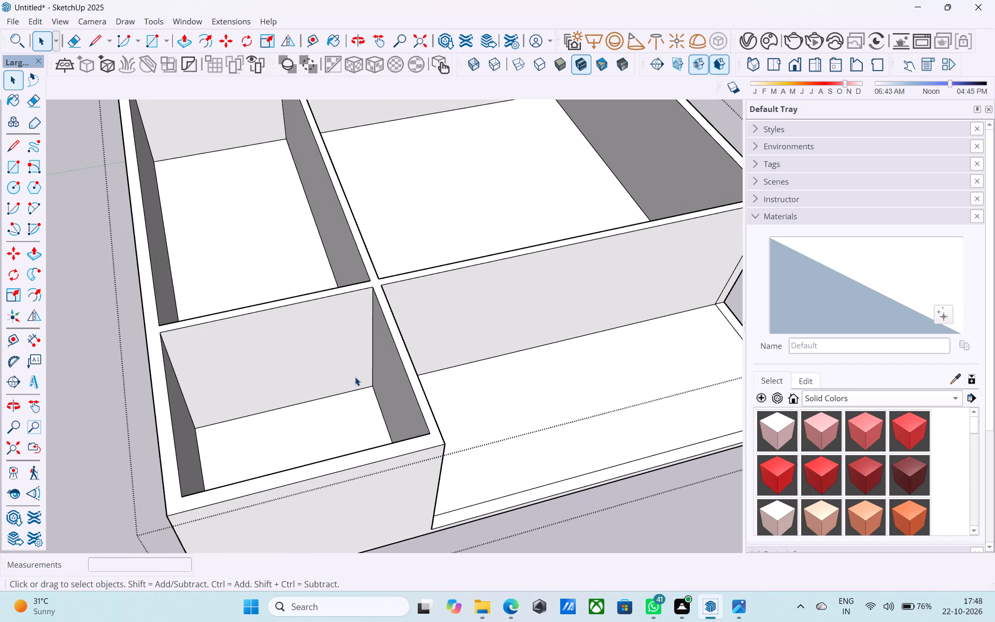
scroll(181, 352, "down", 8)
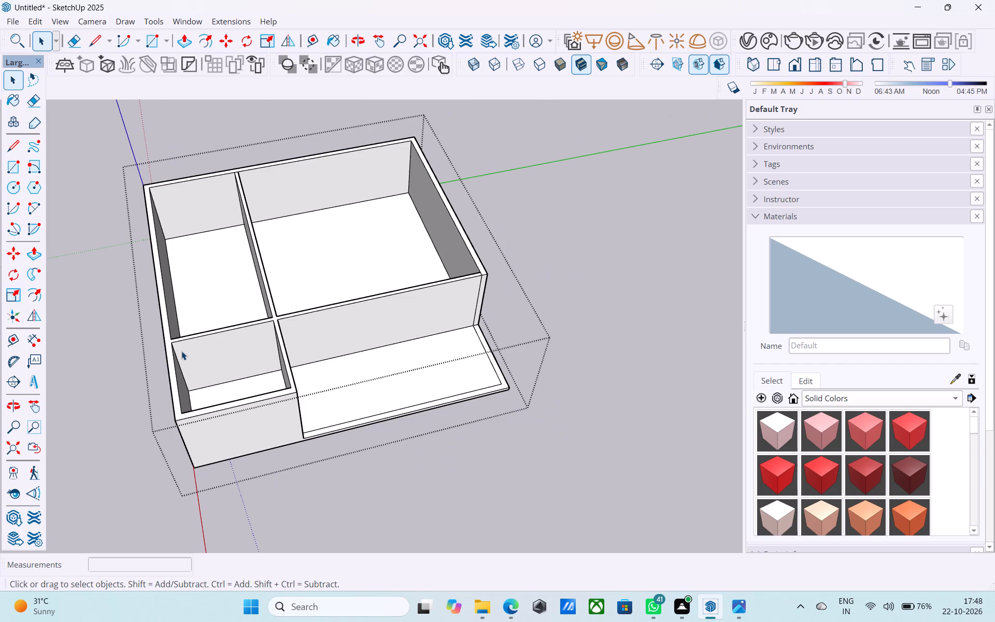
middle_click_drag(181, 351, 204, 356)
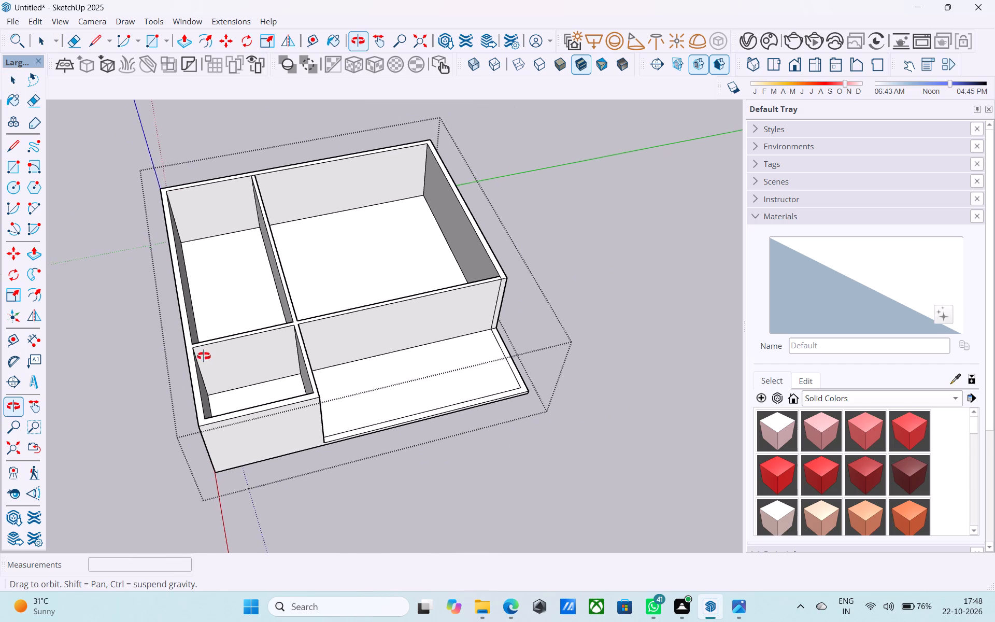
middle_click_drag(204, 356, 480, 330)
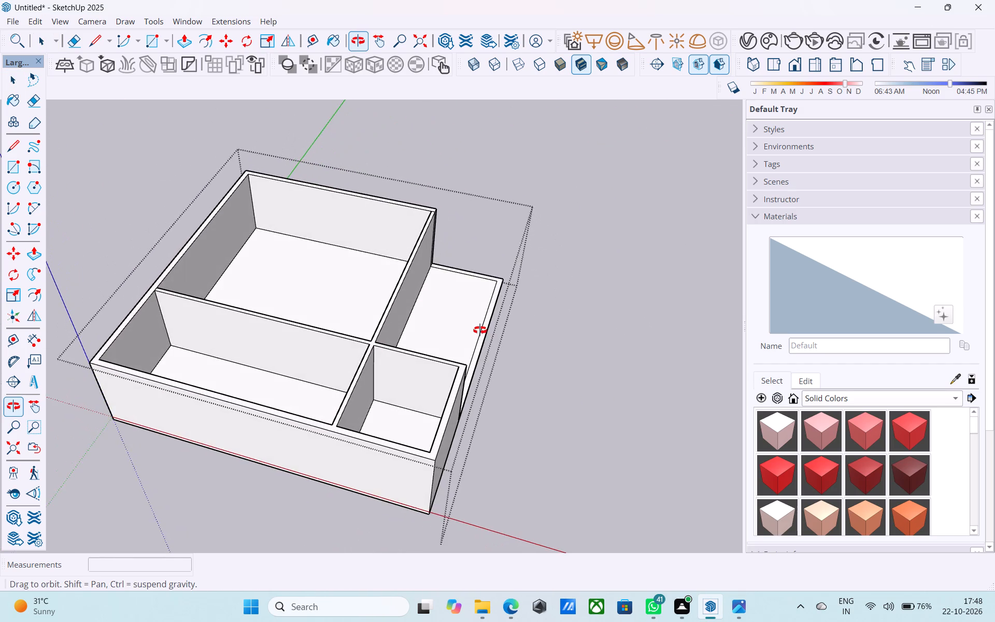
middle_click_drag(480, 330, 158, 308)
middle_click_drag(296, 252, 232, 259, "shift")
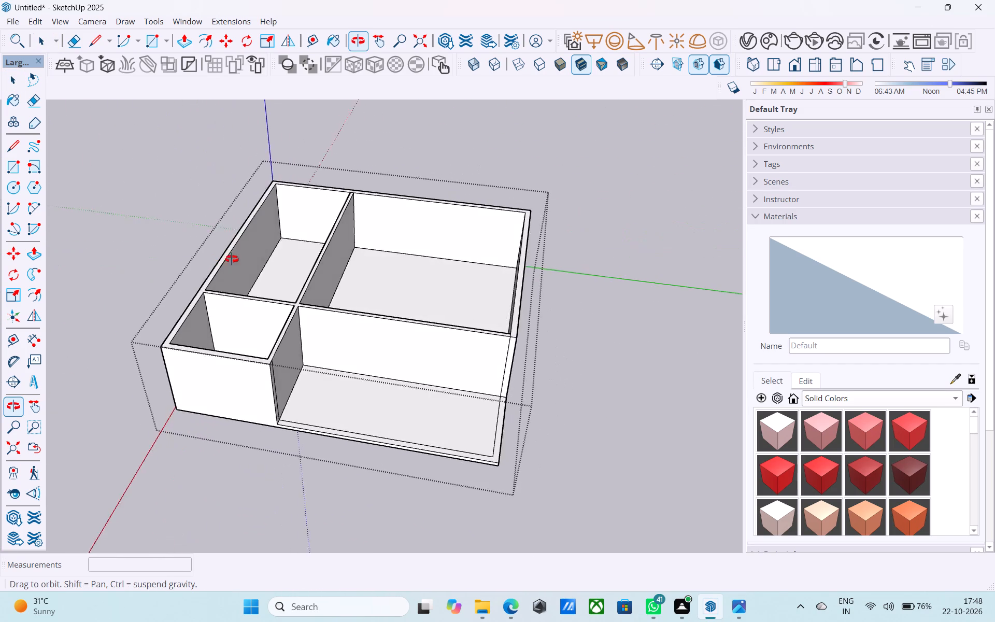
middle_click_drag(232, 259, 238, 257, "shift")
Draw a 28' by 26' rectangle over the largest room between opposite inner corners at wall-top level.
key("r")
left_click(344, 199)
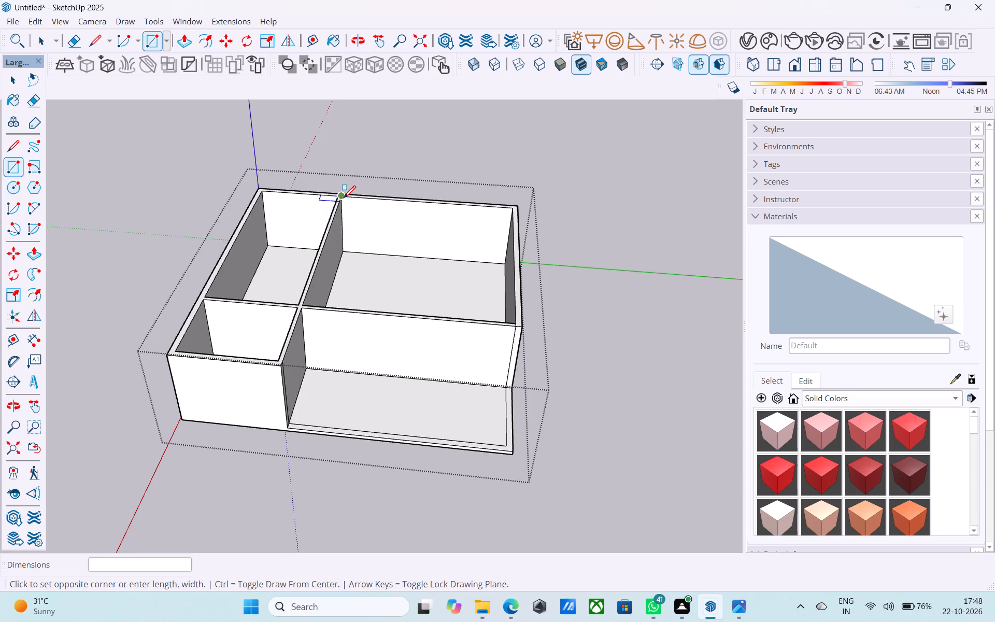
middle_click_drag(354, 210, 459, 280)
left_click(525, 300)
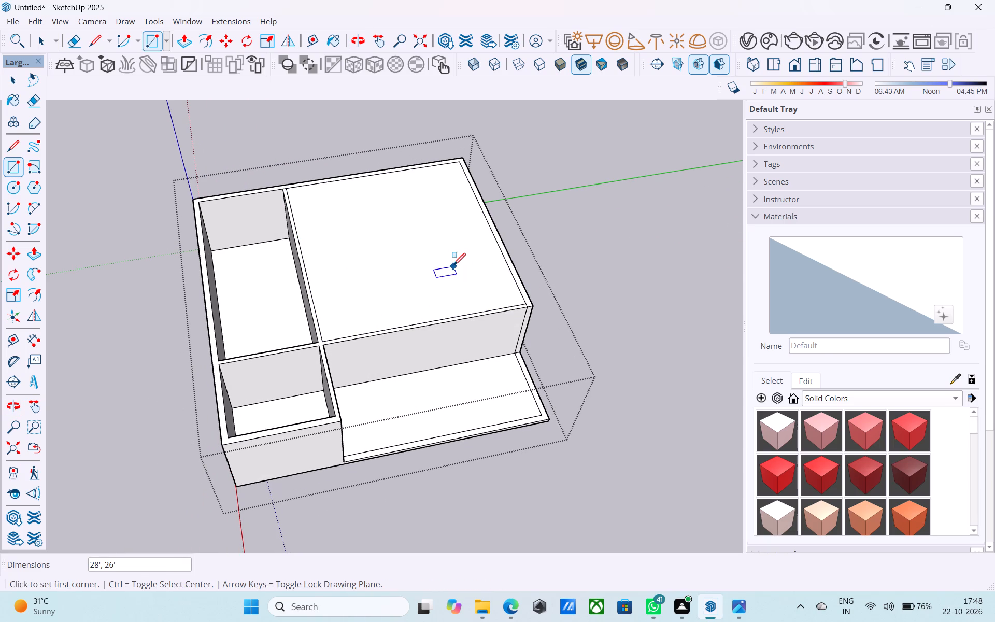
Reverse the rectangular face covering the largest room.
key("space")
left_click(453, 266)
right_click(453, 266)
left_click(557, 437)
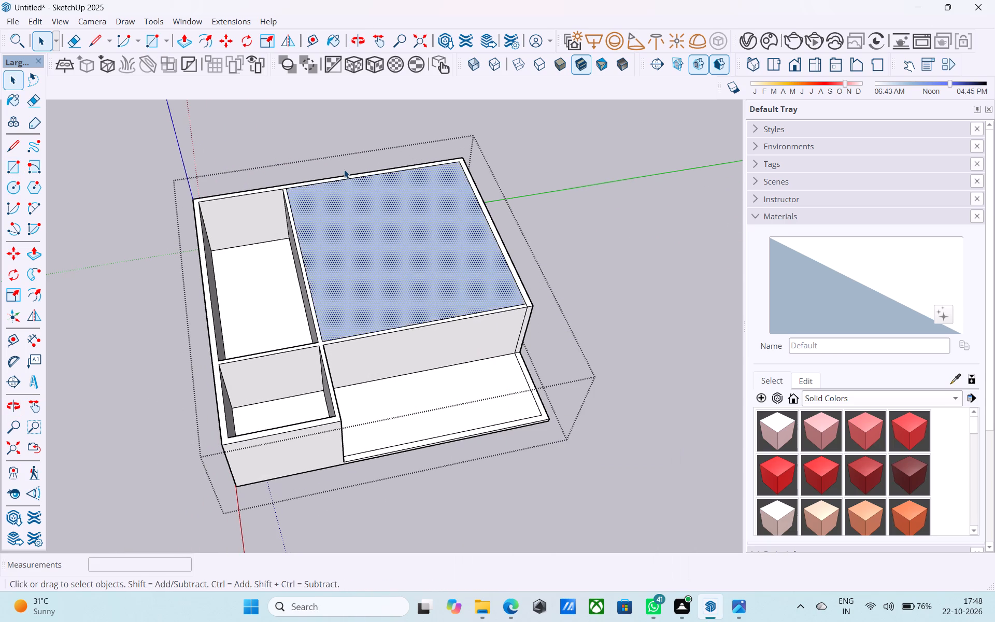
Draw a 6" vertical edge up from the covering face's corner where the long partition meets the back outer wall.
middle_click_drag(338, 169, 305, 159)
key("l")
scroll(301, 175, "up", 7)
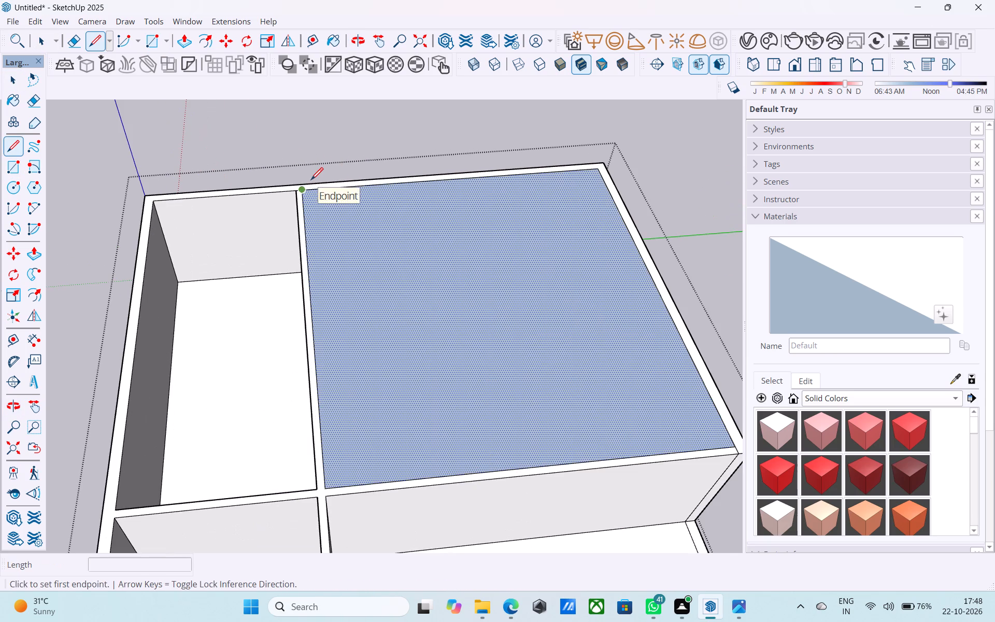
left_click(304, 191)
middle_click_drag(302, 171, 276, 99)
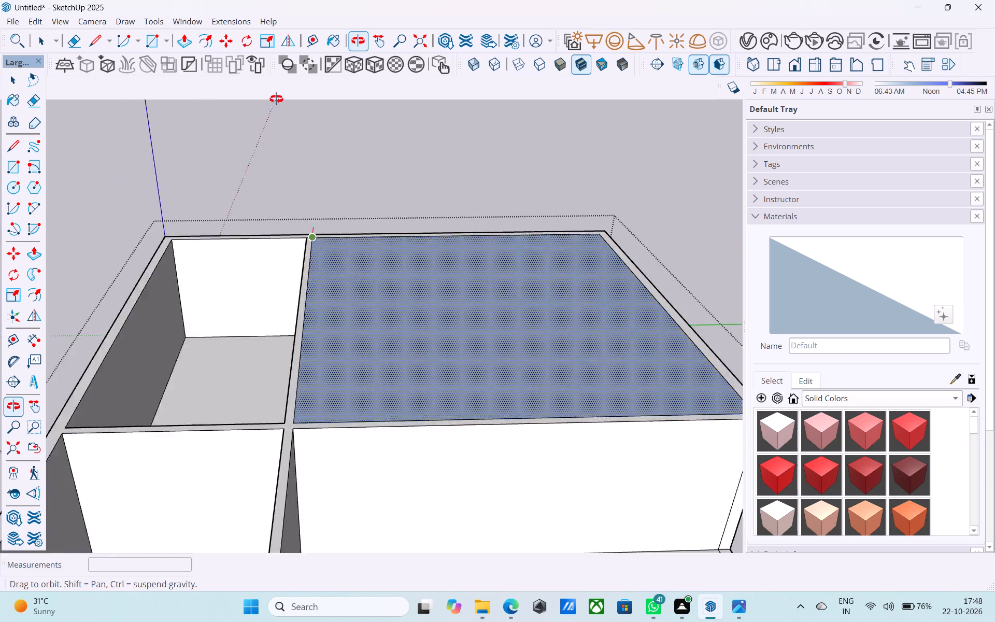
middle_click_drag(276, 99, 293, 128)
scroll(314, 232, "up", 4)
middle_click_drag(314, 233, 293, 154)
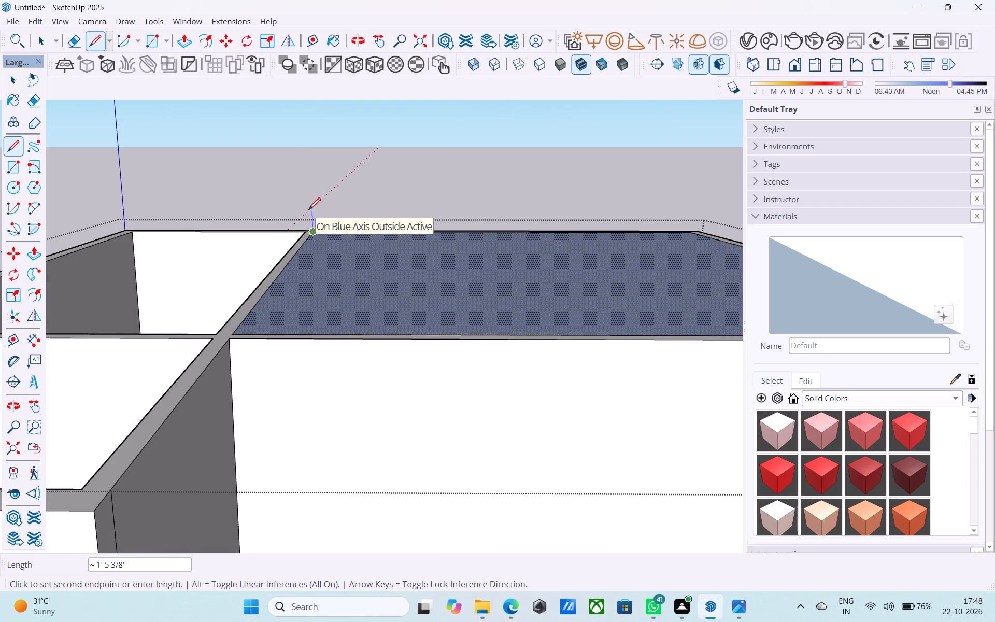
type("6\"'")
key("Return")
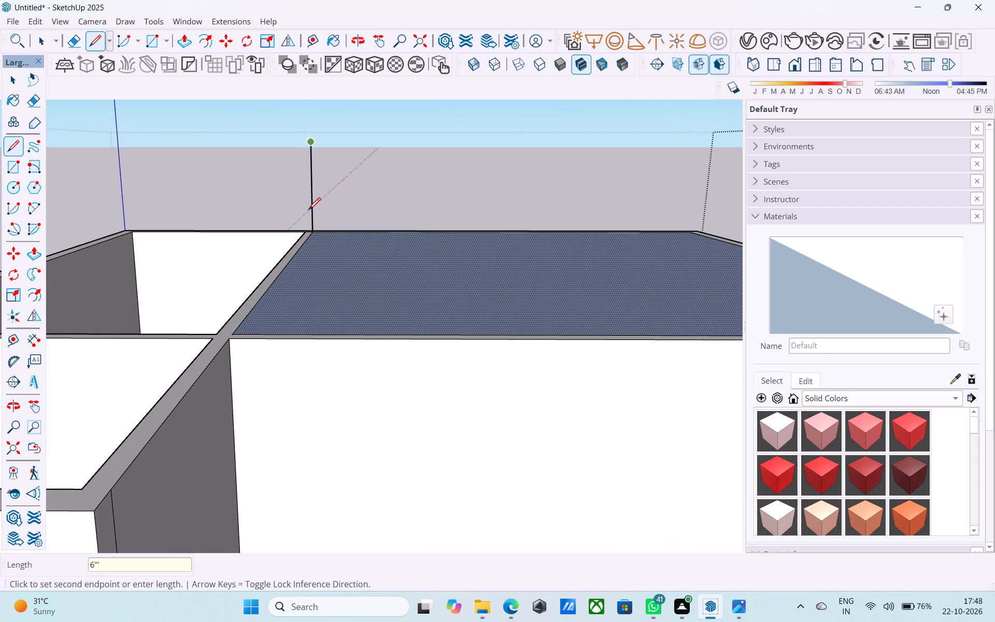
type("6\"")
key("Return")
Draw a 6" vertical edge up from the diagonally opposite corner of the largest room's covering face.
scroll(293, 225, "down", 8)
middle_click_drag(563, 298, 346, 298)
middle_click_drag(419, 288, 431, 371)
scroll(397, 439, "up", 3)
key("l")
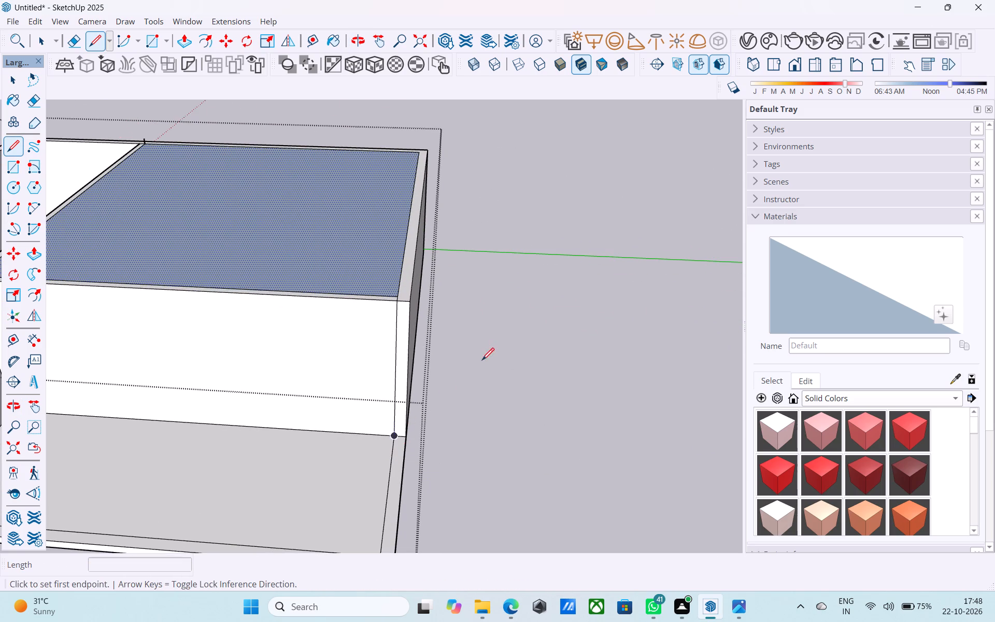
scroll(404, 294, "up", 2)
left_click(396, 297)
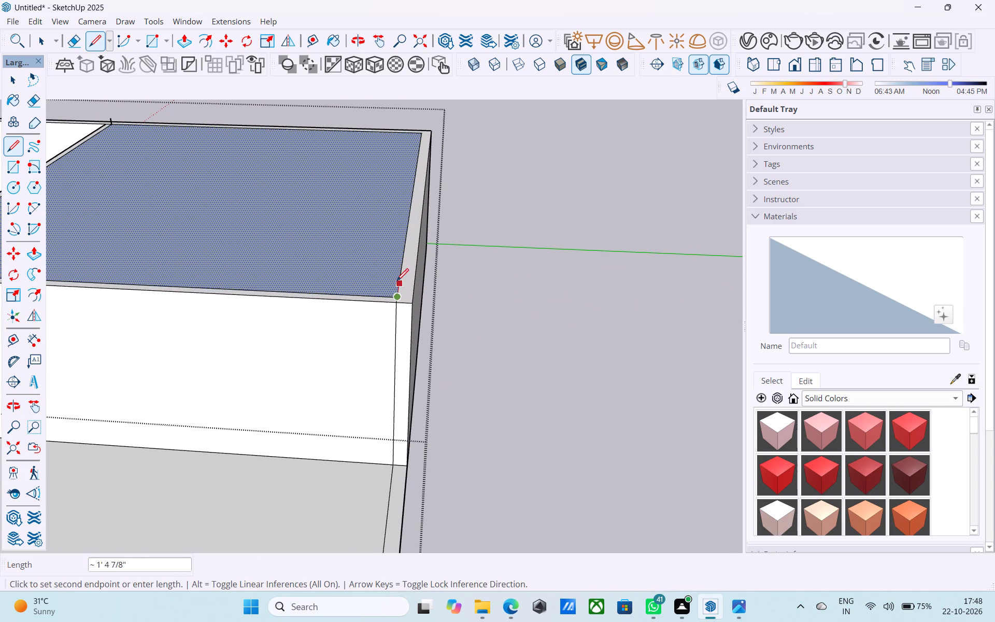
middle_click_drag(392, 278, 365, 253)
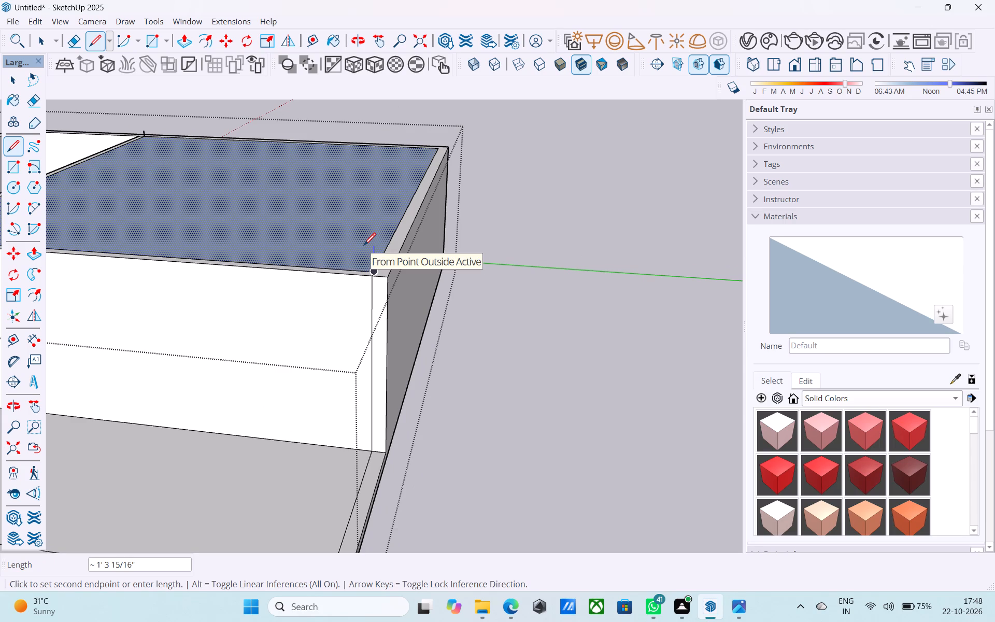
type("6\"")
key("Return")
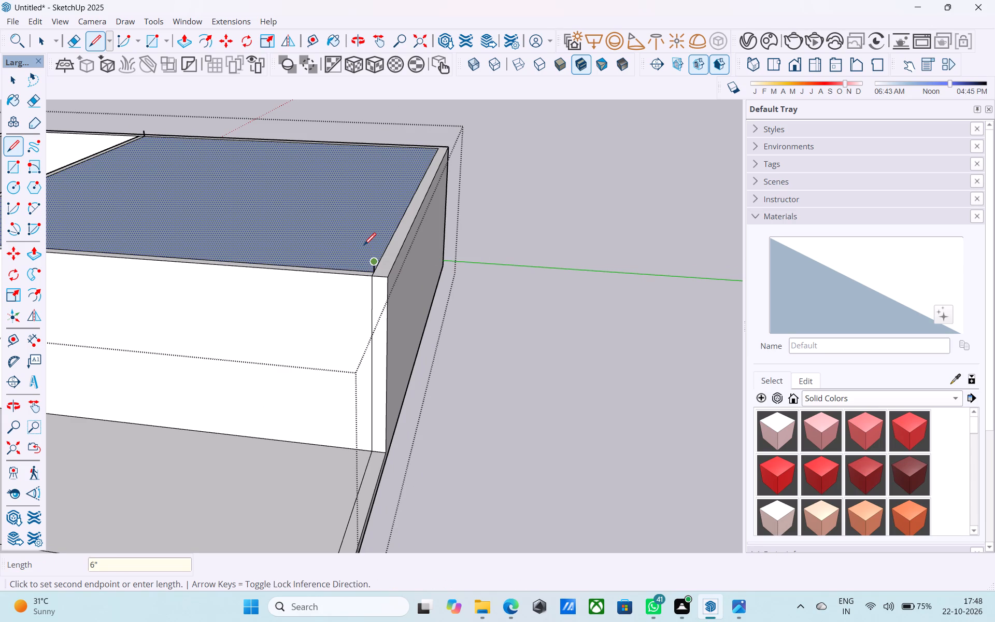
Draw a horizontal rectangle over the largest room between the top ends of the two 6" vertical edges.
key("r")
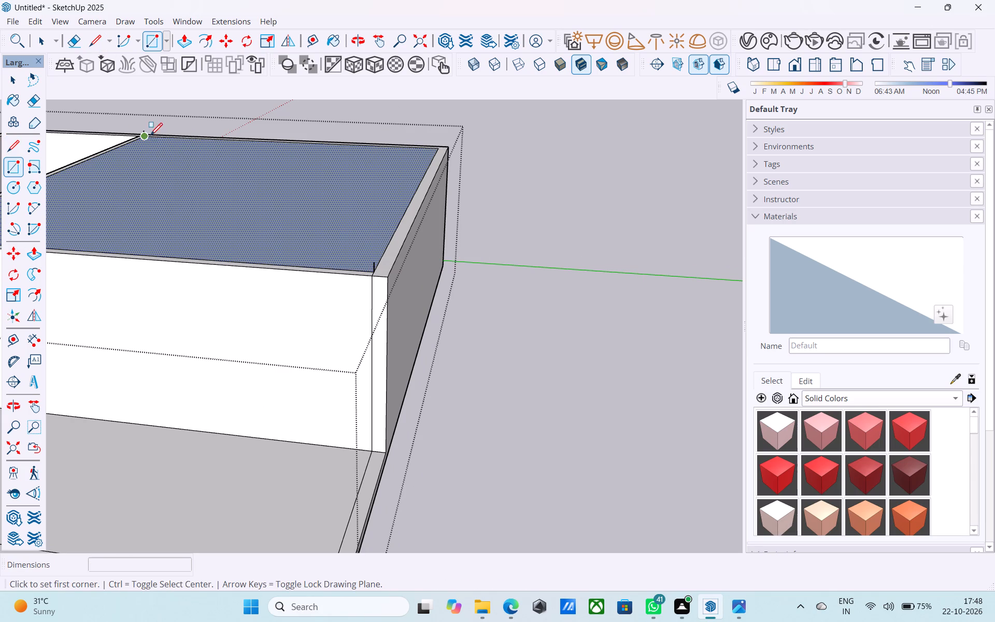
left_click(147, 131)
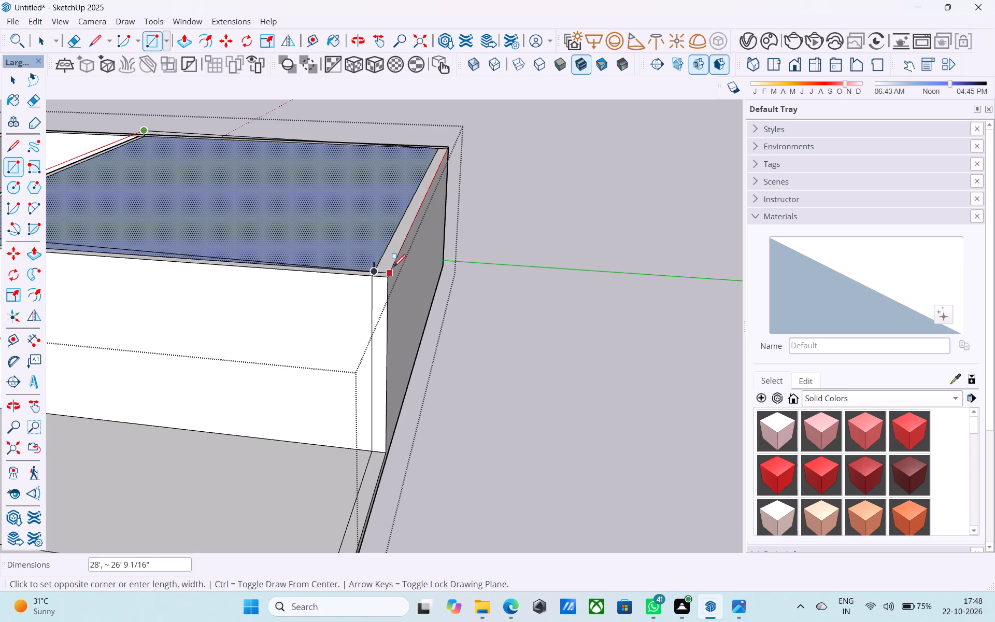
left_click(376, 260)
Draw a vertical line joining the lower and upper rectangles at their corner by the partition junction.
scroll(543, 218, "down", 10)
middle_click_drag(334, 218, 460, 262)
scroll(432, 264, "up", 1)
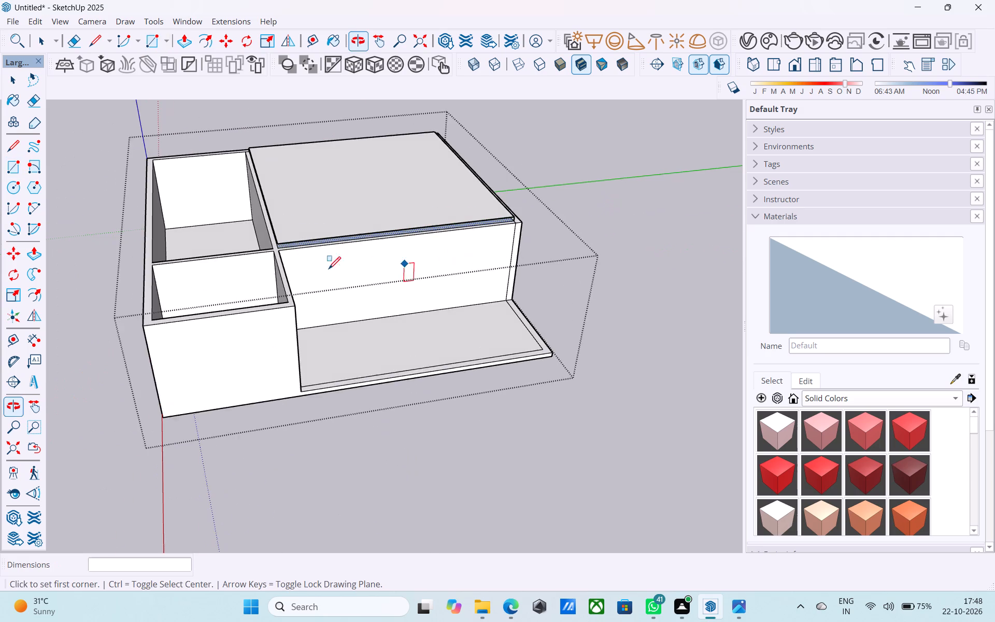
scroll(262, 246, "up", 5)
key("l")
scroll(278, 241, "up", 6)
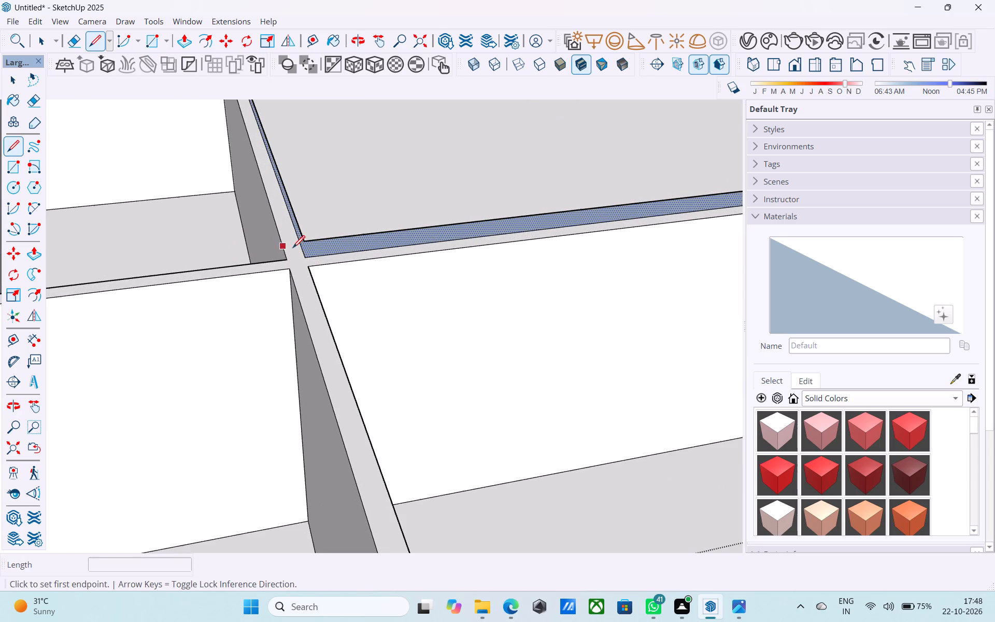
left_click(307, 253)
left_click(304, 241)
Reverse the slab's narrow side face overlooking the open front area.
scroll(304, 241, "down", 12)
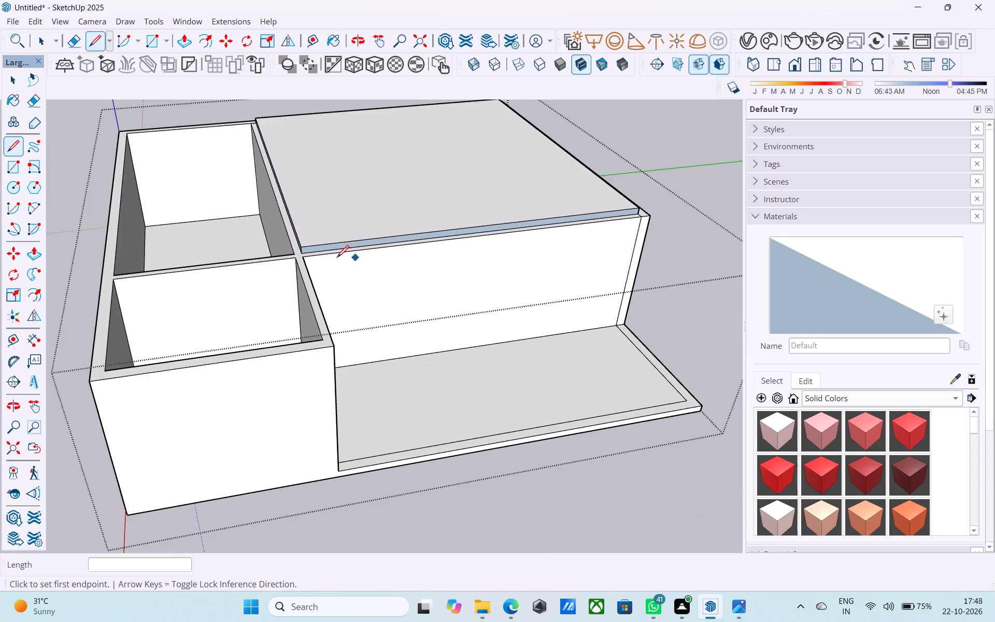
middle_click_drag(312, 258, 347, 246)
scroll(336, 239, "up", 9)
key("space")
middle_click_drag(302, 257, 342, 237)
left_click(310, 252)
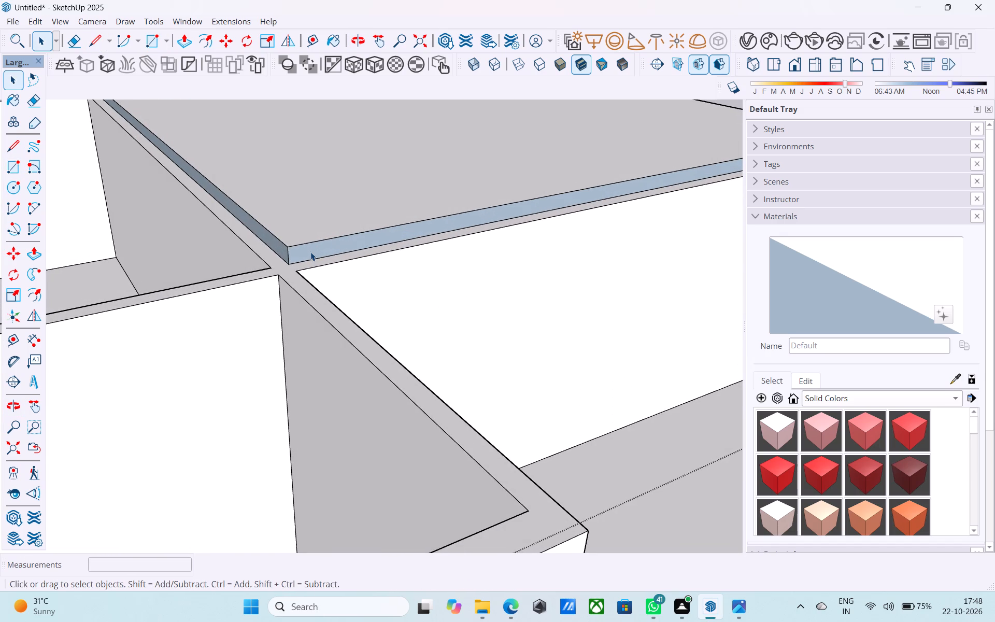
right_click(310, 252)
left_click(339, 422)
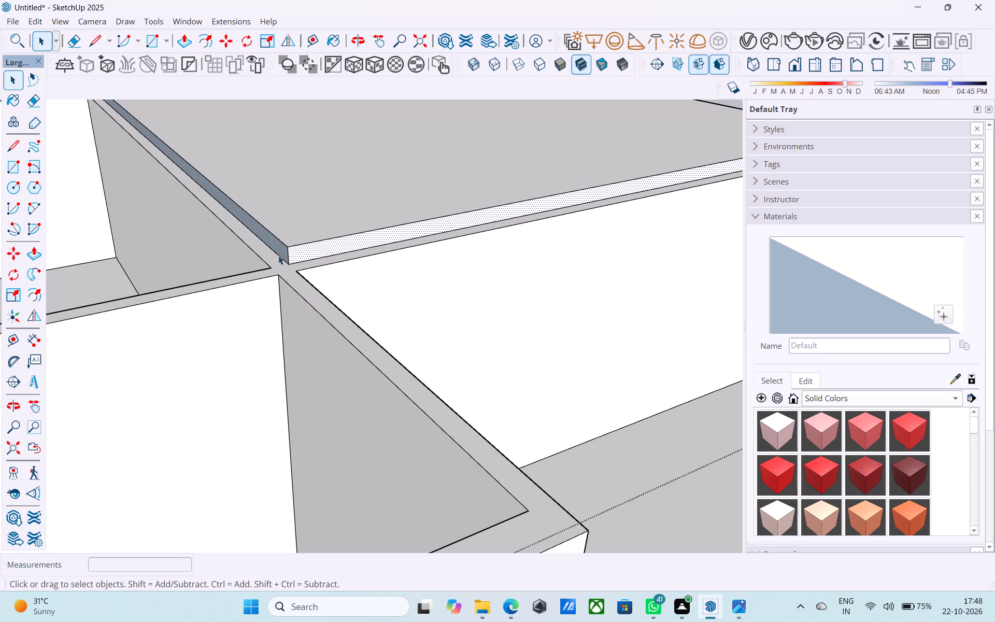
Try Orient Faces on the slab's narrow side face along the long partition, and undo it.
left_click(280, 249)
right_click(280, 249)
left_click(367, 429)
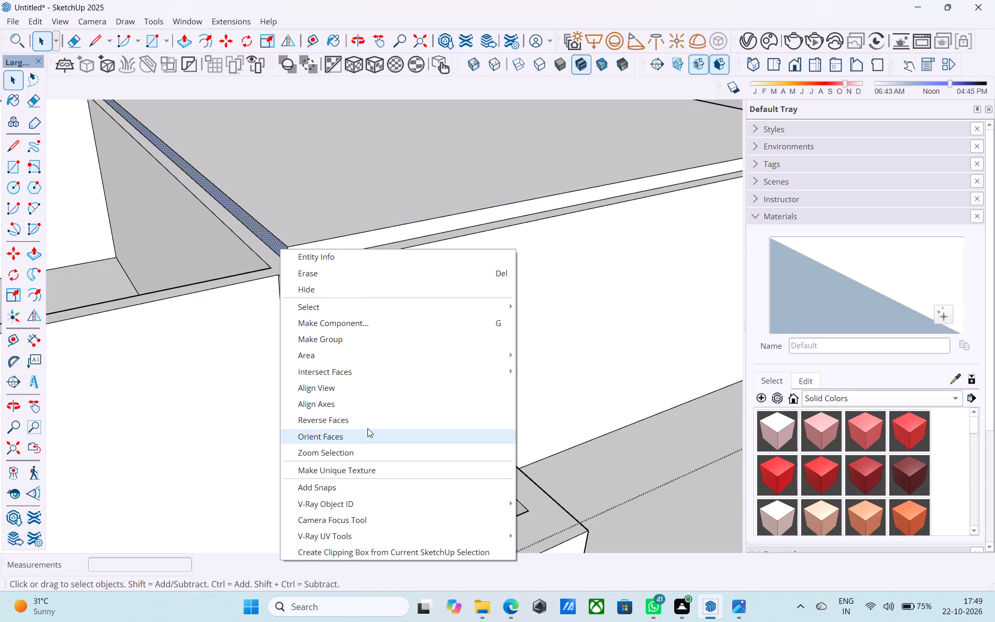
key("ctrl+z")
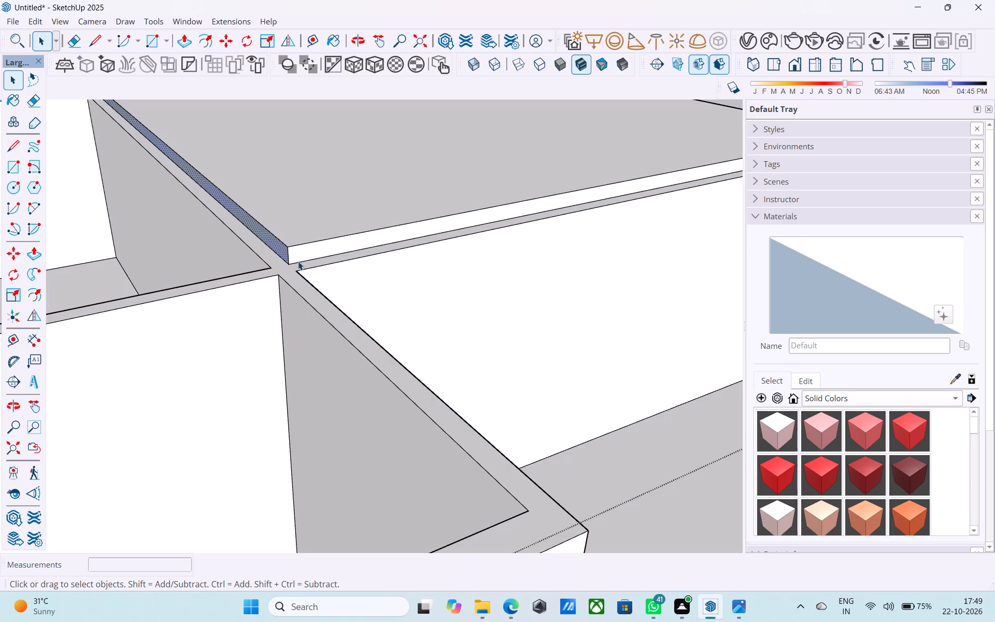
Reverse the roof slab's narrow side face along the long partition.
left_click(280, 251)
right_click(280, 251)
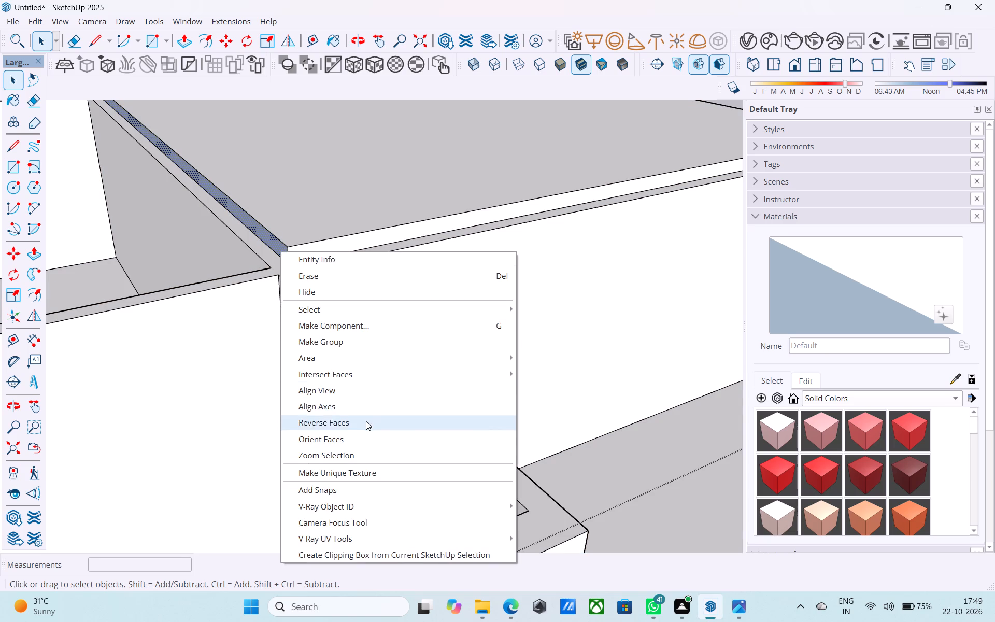
left_click(366, 421)
Draw a 6" vertical line joining the slab's lower and upper edges at the outer wall corner of the largest room.
scroll(357, 421, "down", 12)
middle_click_drag(472, 386, 80, 371)
middle_click_drag(515, 344, 76, 315)
middle_click_drag(308, 369, 281, 388)
key("l")
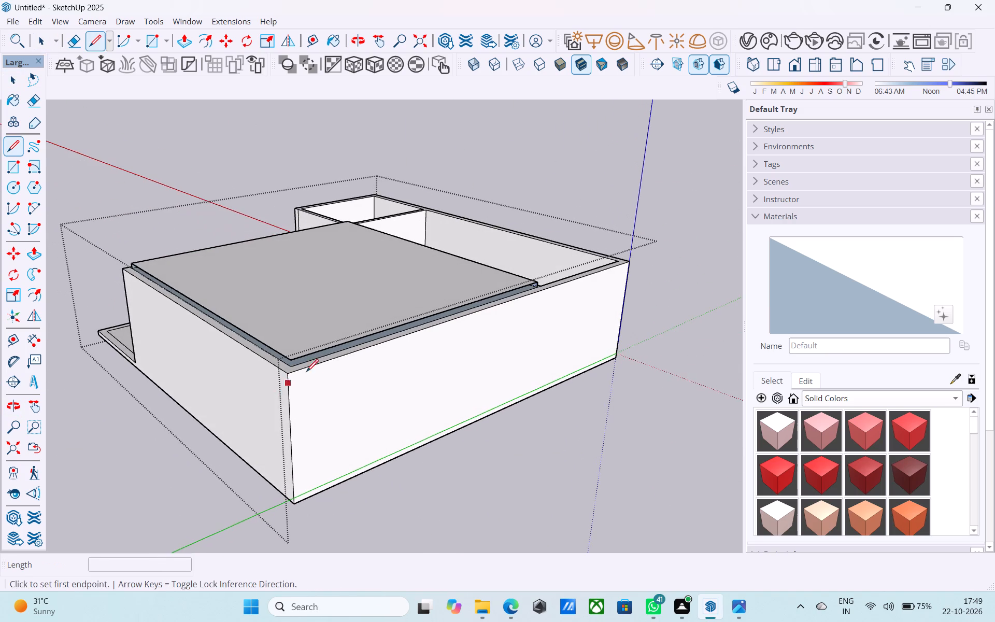
scroll(320, 364, "up", 10)
left_click(266, 364)
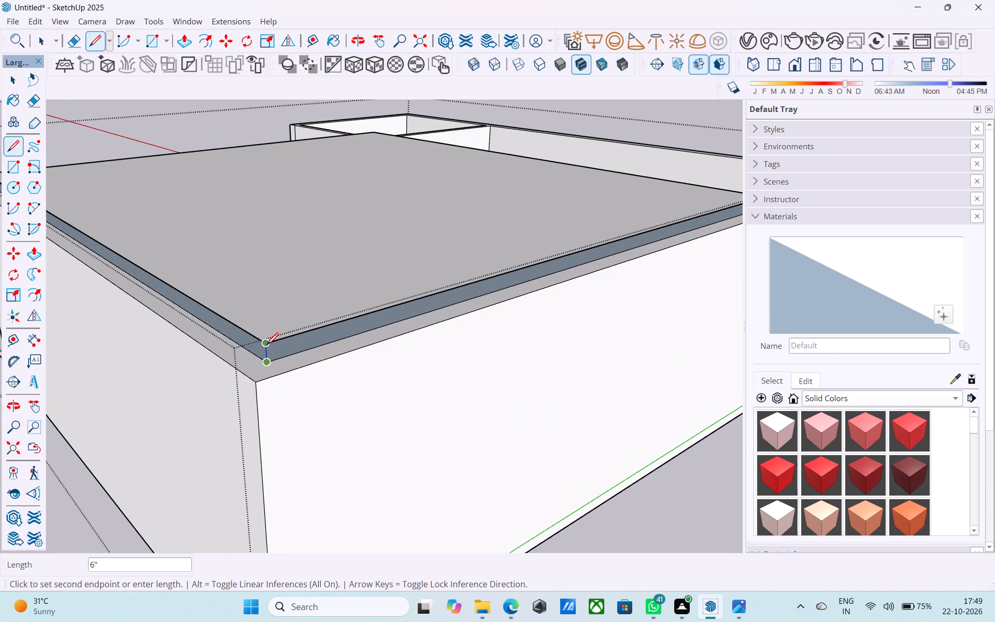
left_click(266, 346)
key("space")
Reverse the slab's two narrow side faces that meet at the outer wall corner.
left_click(281, 354)
right_click(281, 353)
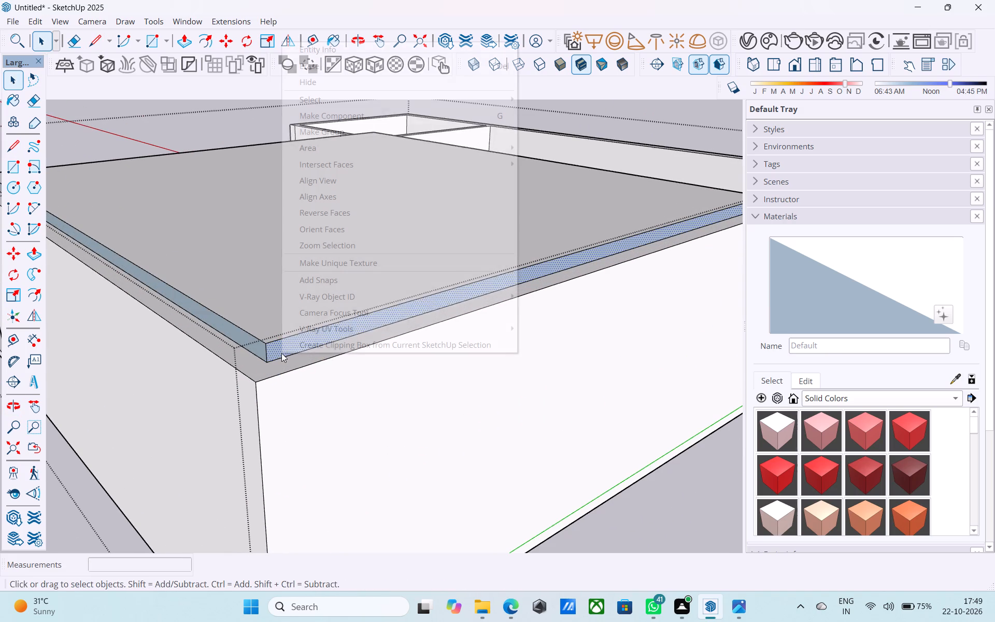
left_click(333, 217)
left_click(257, 349)
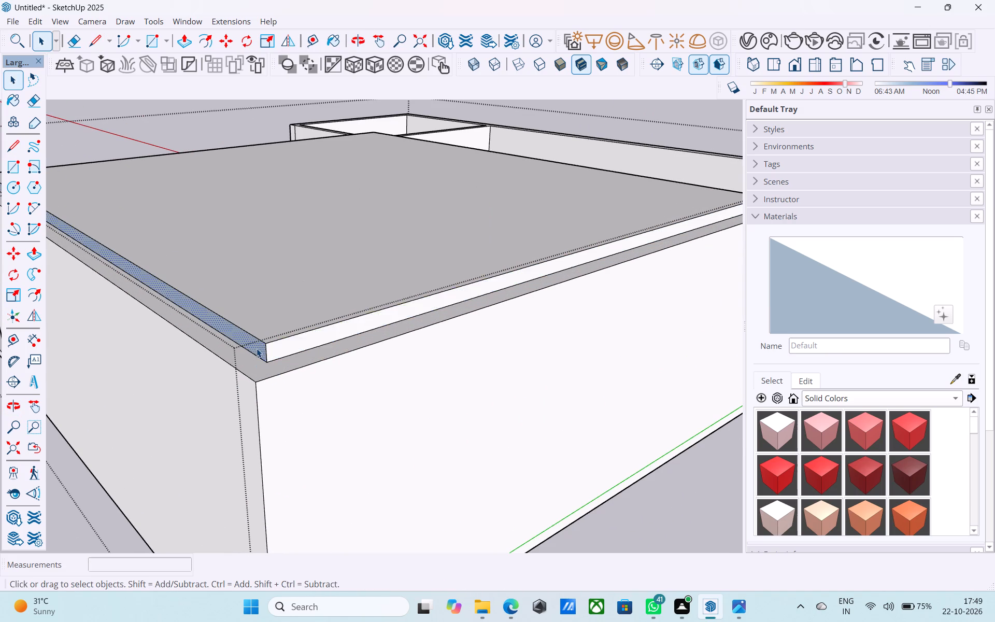
right_click(257, 348)
left_click(296, 201)
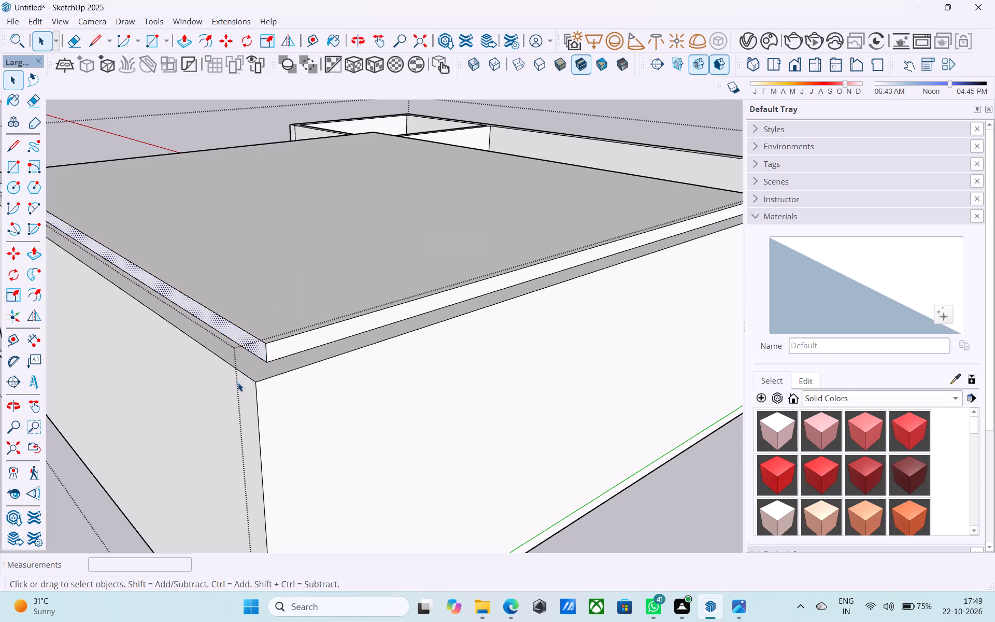
Push/Pull the slab's side face at the long partition across the adjoining room to the outer wall along the red axis.
scroll(239, 379, "down", 5)
scroll(259, 337, "down", 4)
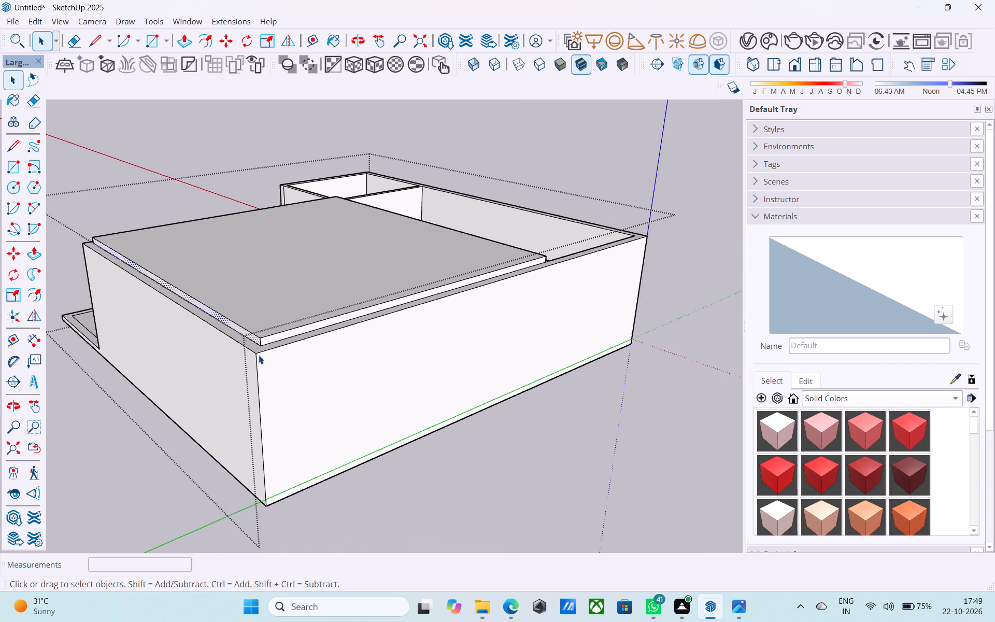
middle_click_drag(270, 364, 134, 382)
middle_click_drag(395, 362, 137, 389)
scroll(326, 327, "up", 1)
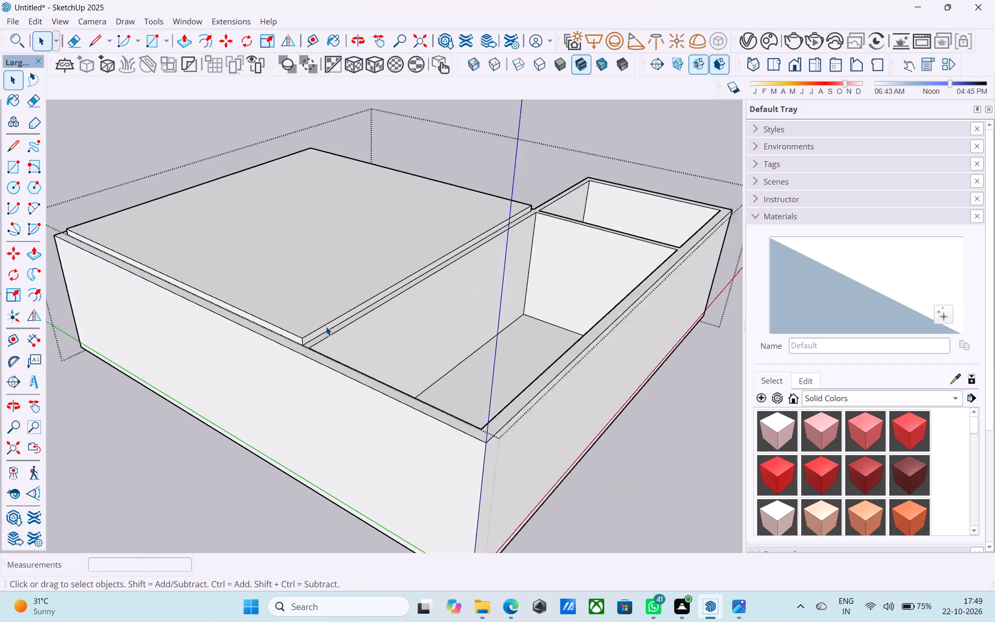
scroll(326, 327, "up", 2)
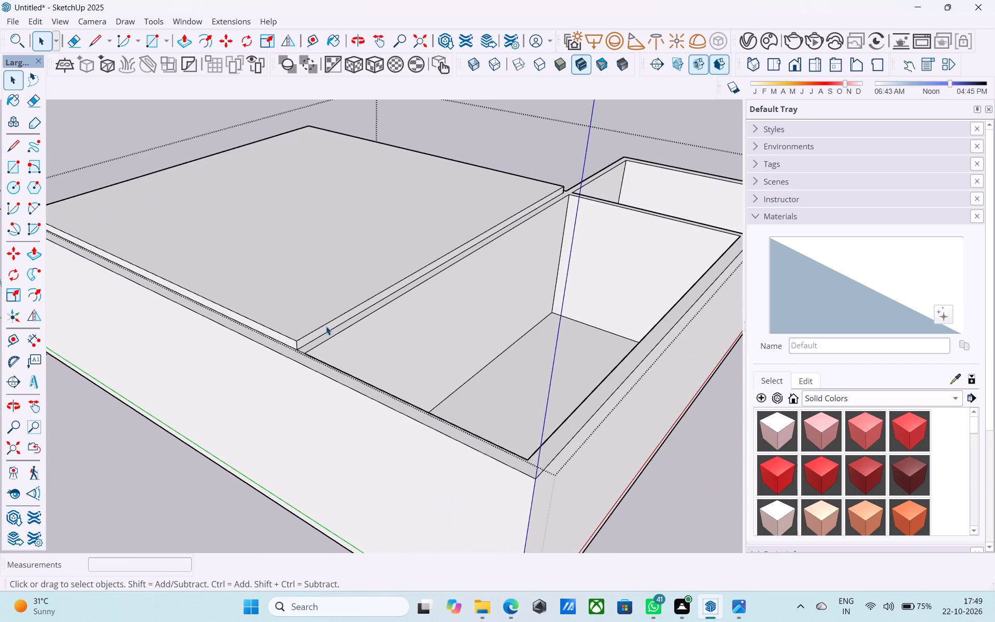
scroll(326, 326, "up", 7)
left_click(326, 326)
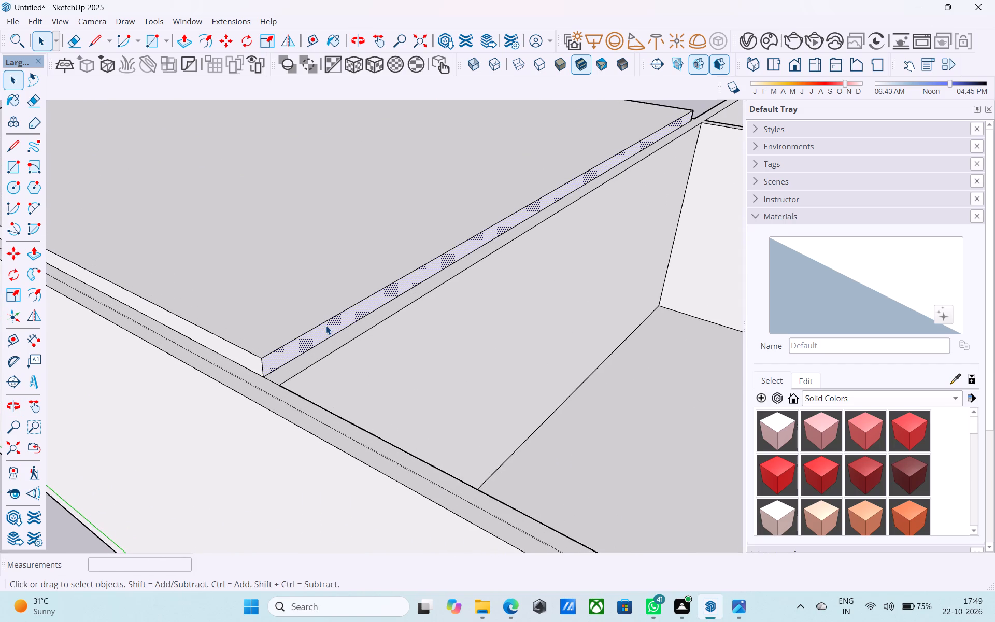
key("p")
left_click(326, 326)
scroll(332, 330, "down", 11)
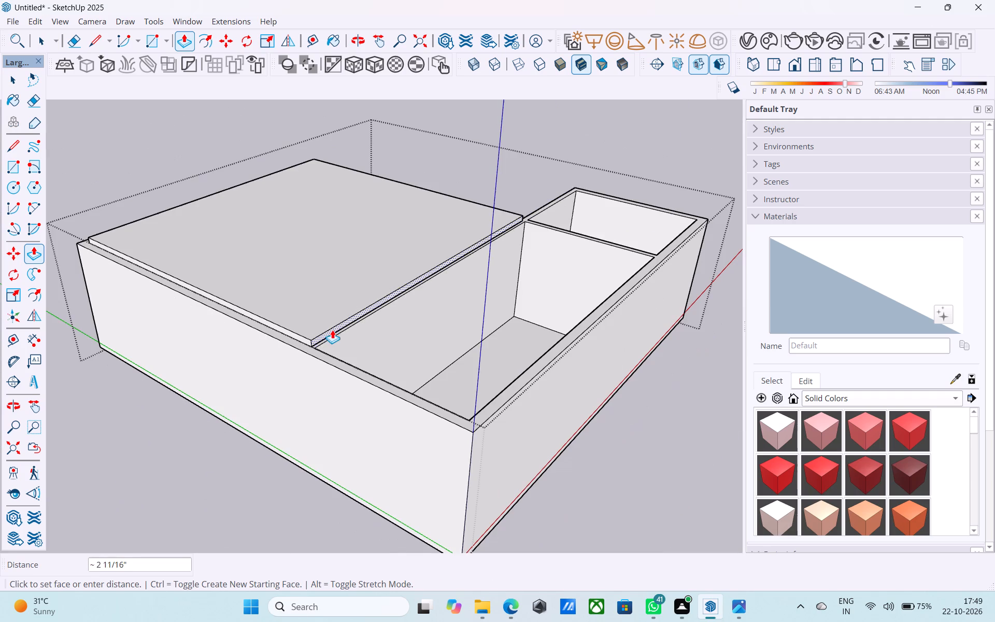
left_click(478, 441)
Push/Pull the slab's long side face outward, flush with the outer wall along the green axis.
scroll(447, 412, "up", 9)
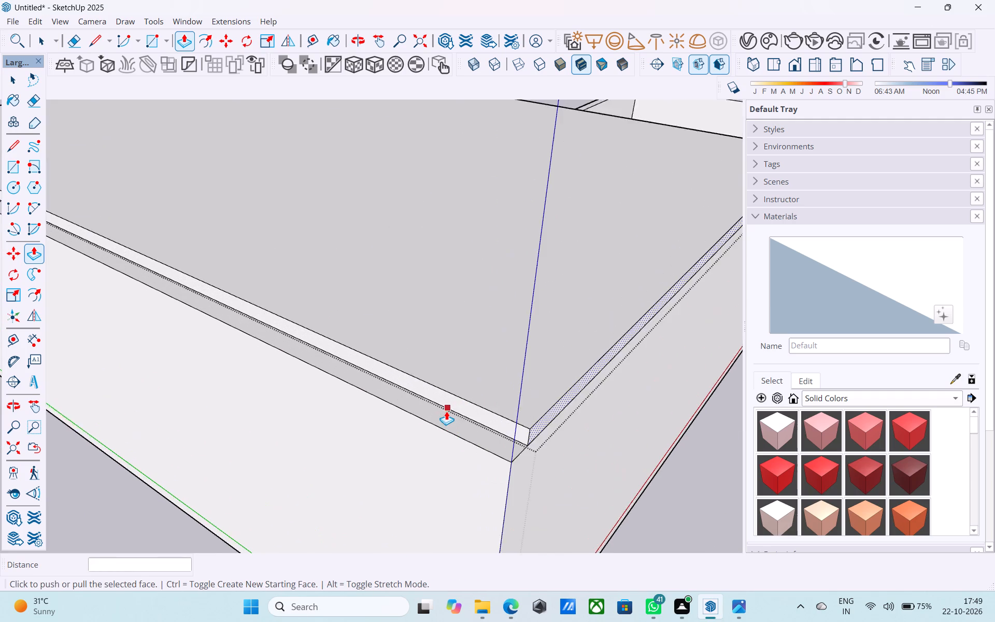
key("space")
left_click(451, 404)
key("p")
left_click(451, 404)
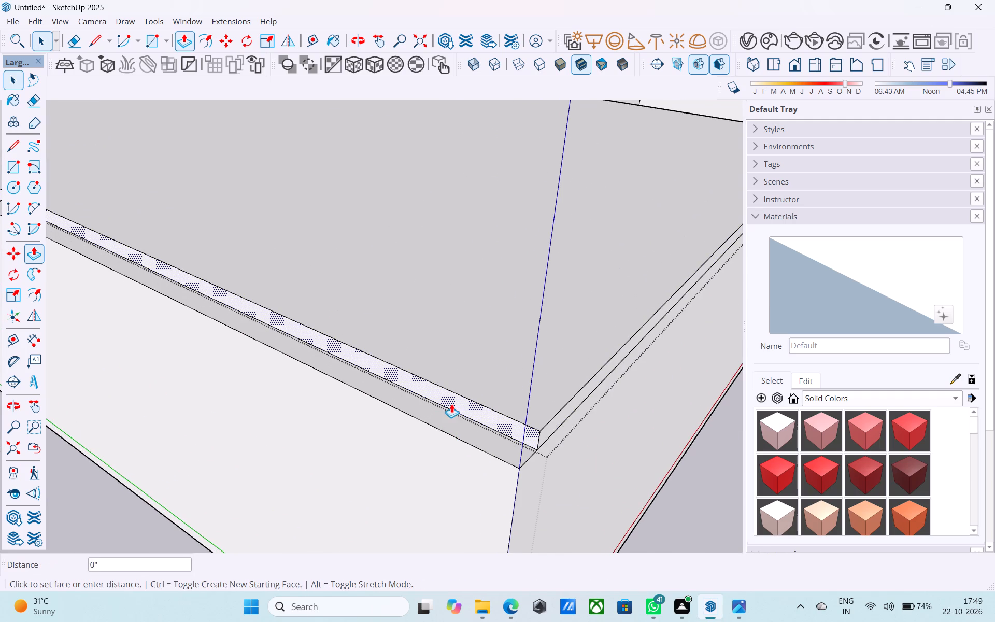
left_click(431, 444)
key("space")
Push/Pull the slab's side face outward at the end opposite the red-axis wall, flush with the outer wall's face.
scroll(430, 441, "down", 12)
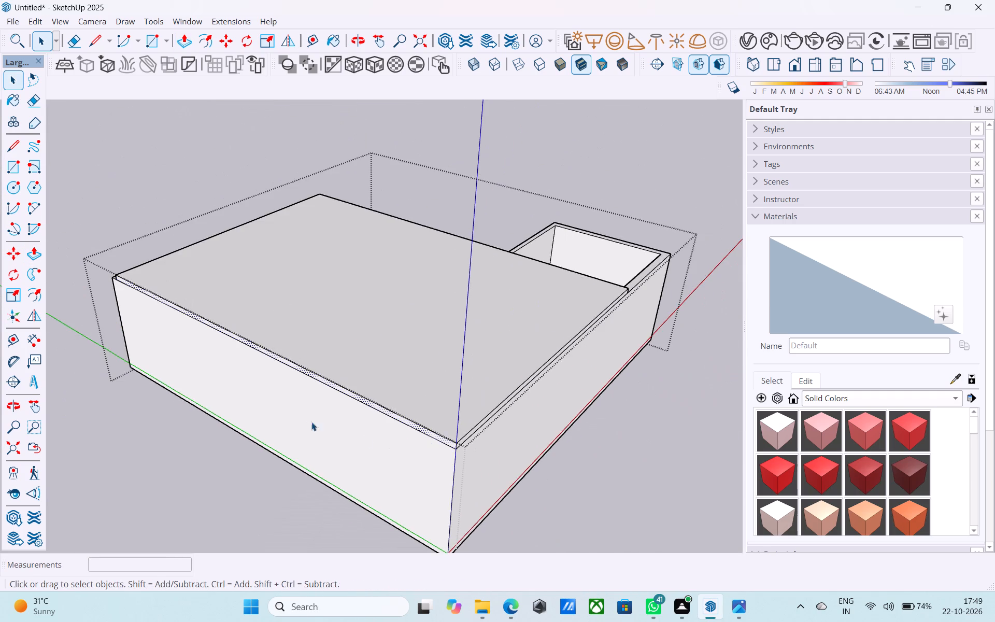
middle_click_drag(301, 418, 582, 403)
middle_click_drag(267, 366, 419, 361)
scroll(361, 345, "up", 11)
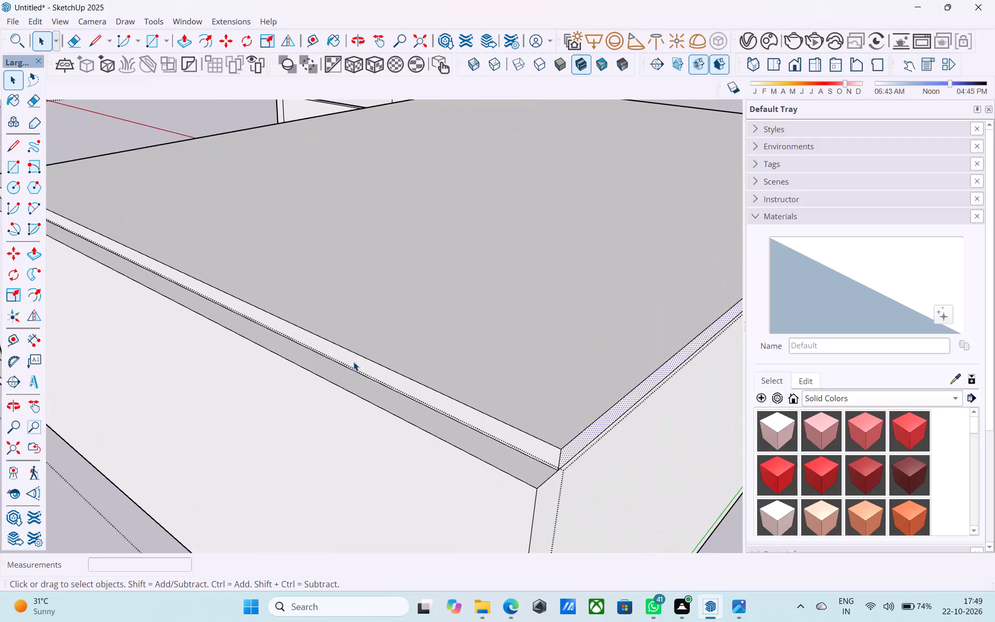
left_click(353, 362)
key("p")
left_click(353, 362)
left_click(292, 429)
Push/Pull the slab's side face overlooking the open front area outward 6", covering the wall top below it.
scroll(297, 417, "down", 12)
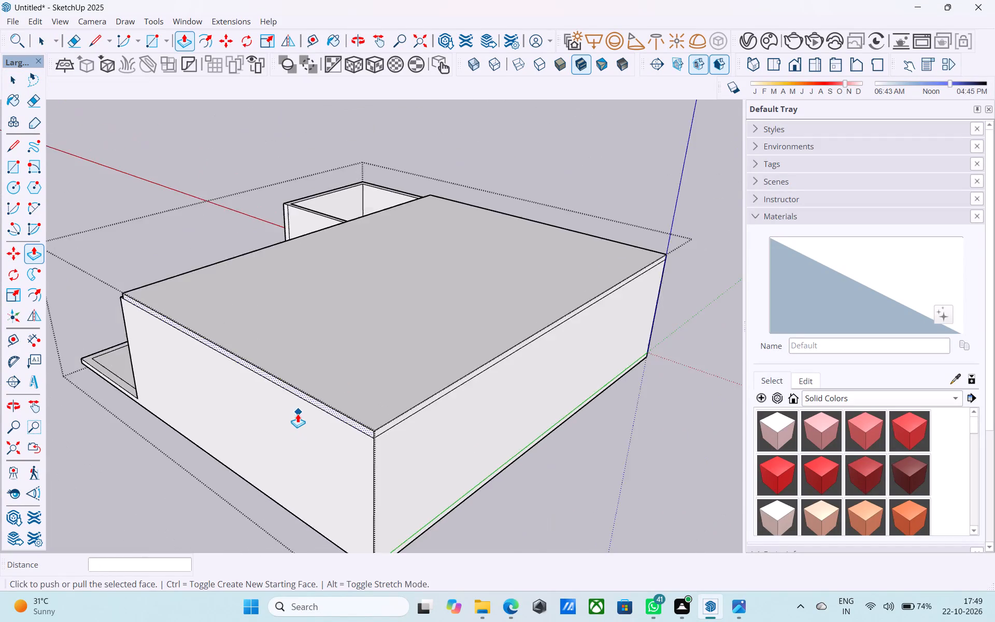
middle_click_drag(297, 414, 663, 400)
scroll(342, 365, "up", 8)
key("space")
left_click(521, 301)
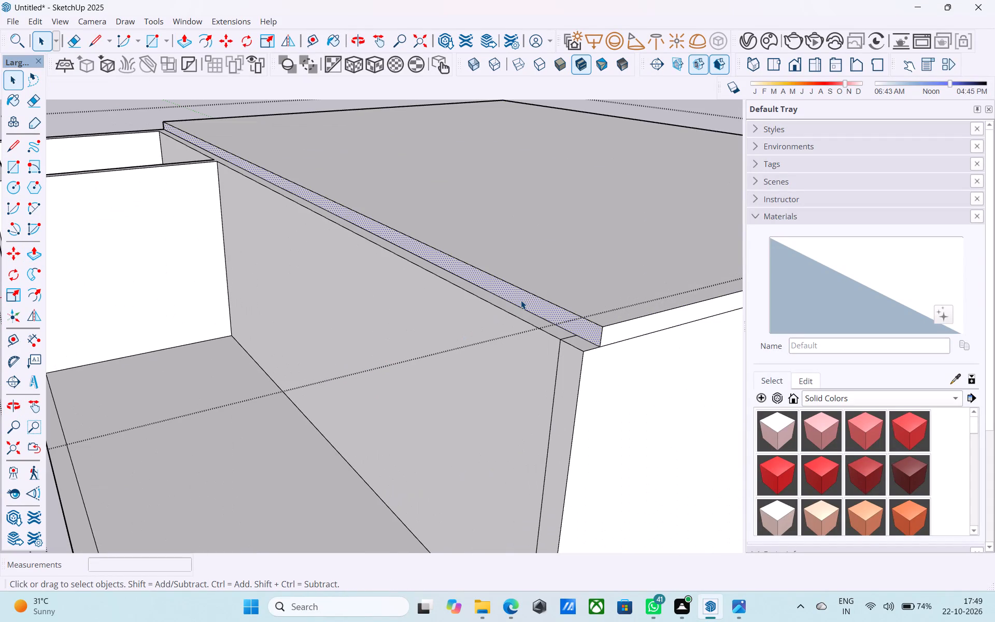
key("p")
left_click(521, 302)
left_click_drag(476, 356, 470, 361)
Examine the extended roof slab, the uncovered small room and the open front area from several angles.
scroll(382, 388, "down", 5)
scroll(357, 391, "up", 1)
scroll(312, 413, "down", 6)
middle_click_drag(312, 414, 556, 403)
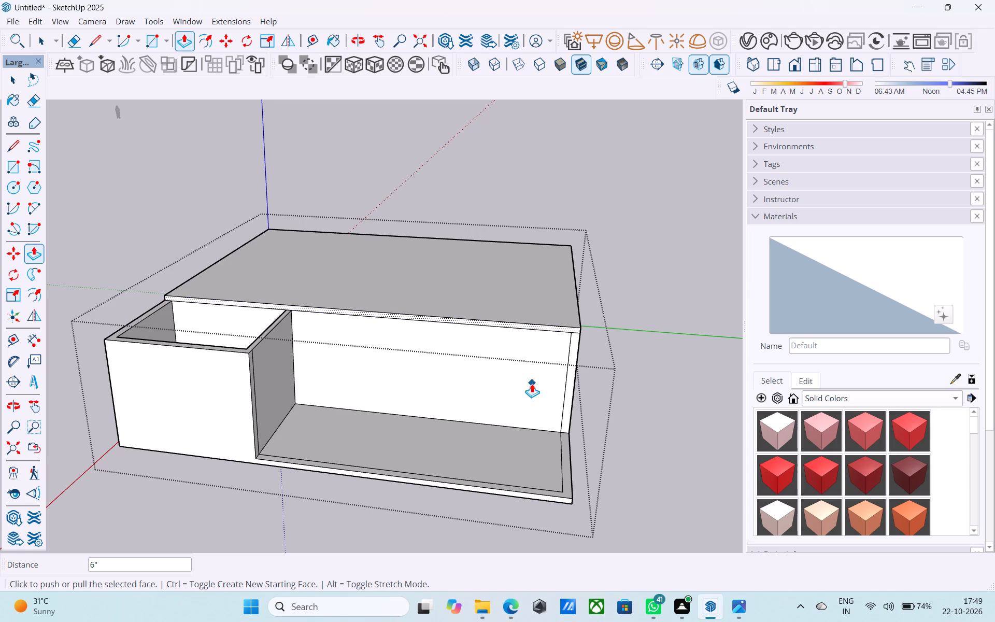
middle_click_drag(531, 382, 518, 373)
scroll(408, 361, "down", 4)
middle_click_drag(404, 367, 431, 388)
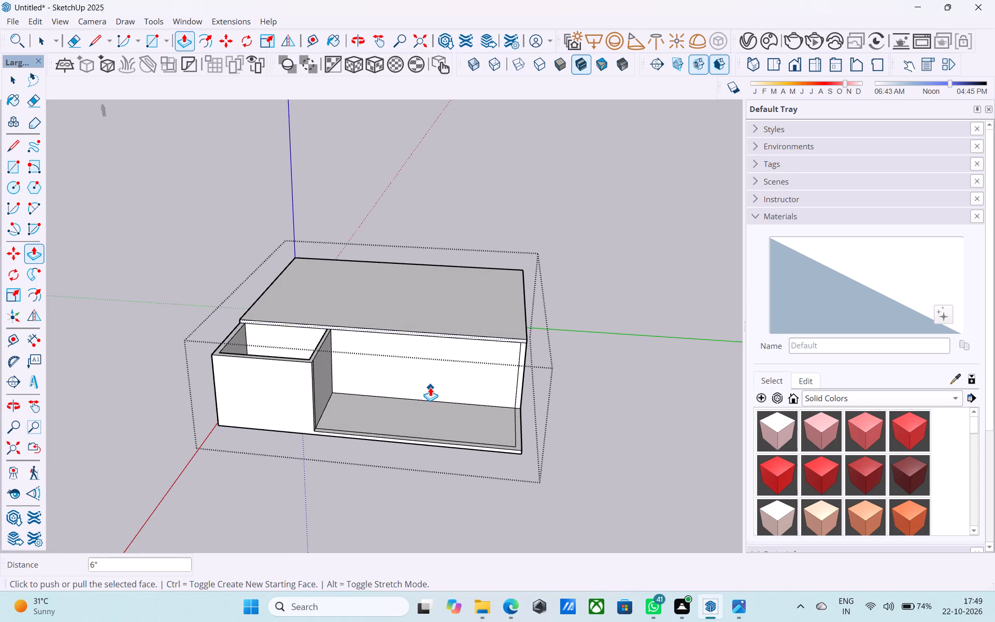
middle_click_drag(423, 377, 426, 443)
scroll(335, 334, "up", 2)
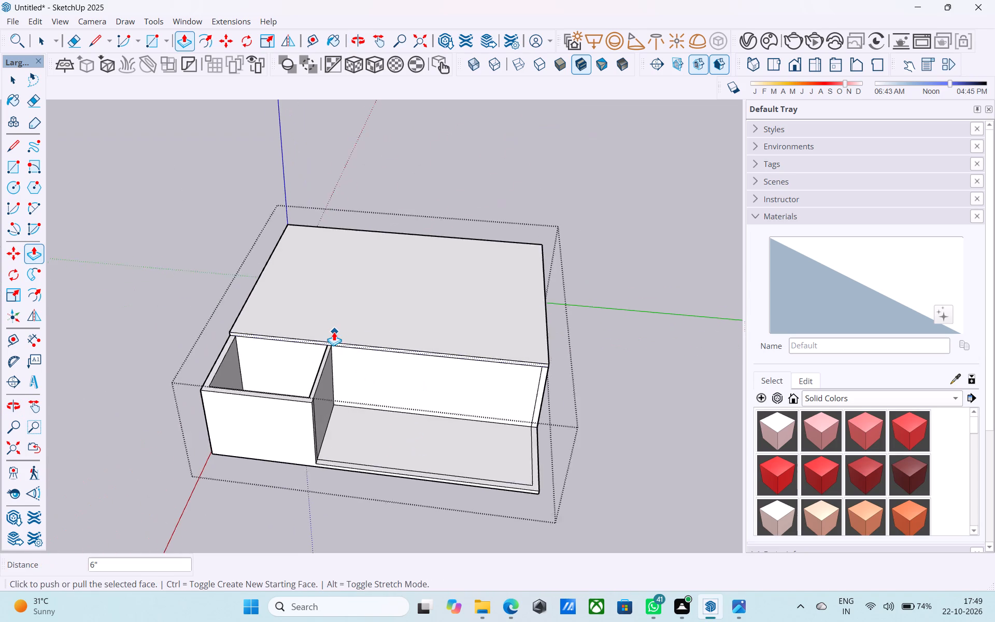
scroll(334, 332, "up", 9)
scroll(310, 341, "down", 4)
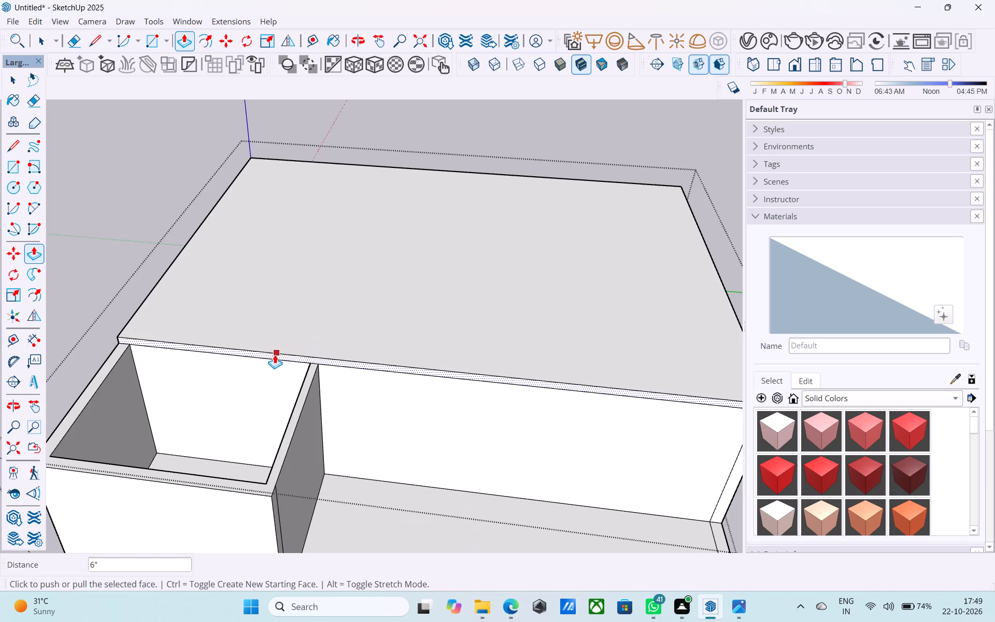
middle_click_drag(274, 369, 283, 412)
scroll(280, 349, "down", 6)
middle_click_drag(321, 423, 363, 363)
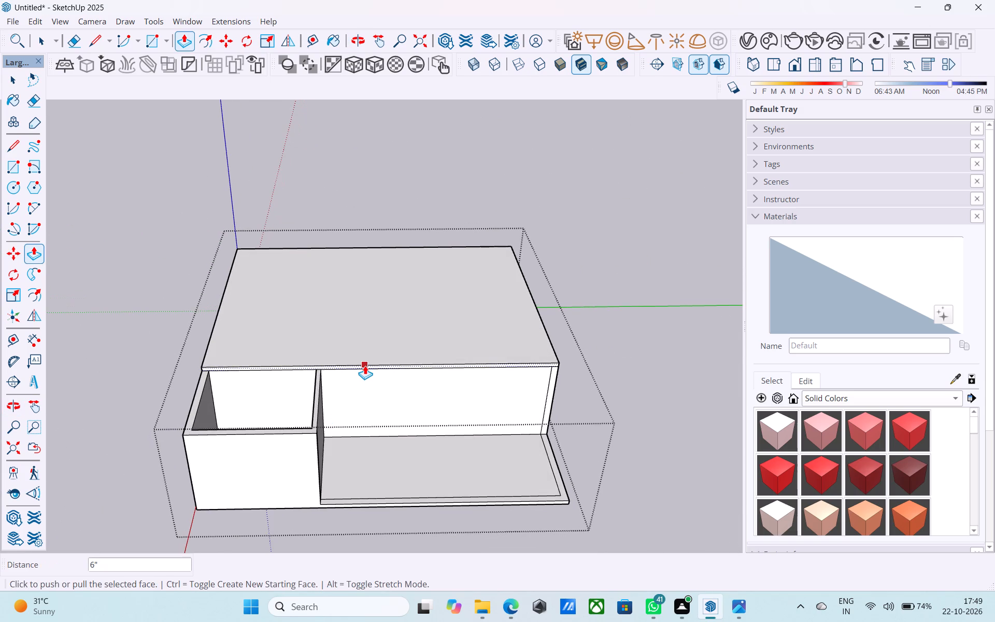
middle_click_drag(365, 365, 406, 272, "shift")
scroll(349, 366, "up", 1, "shift")
middle_click_drag(428, 354, 362, 376)
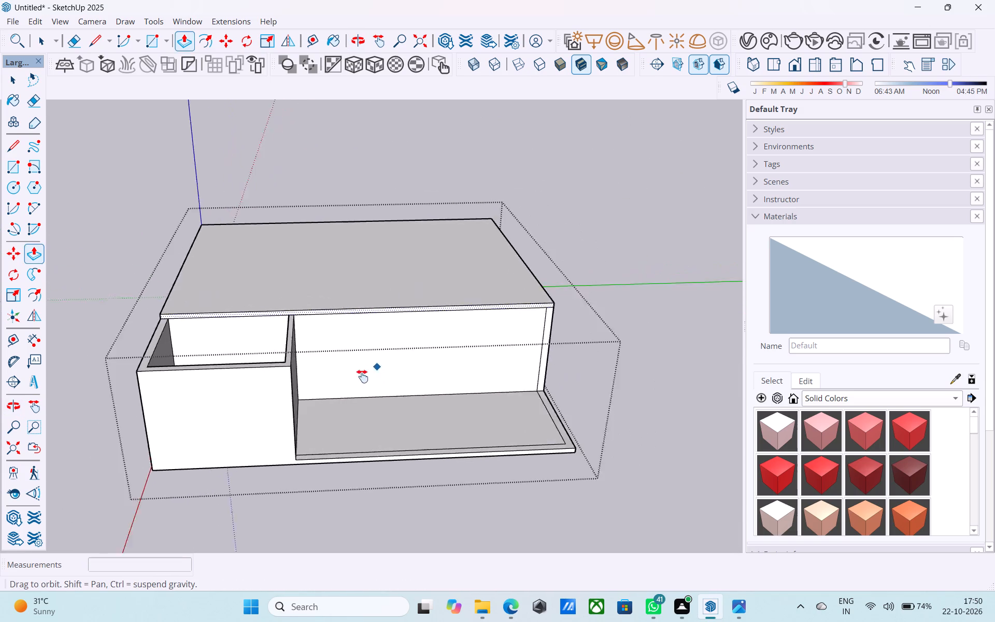
middle_click_drag(362, 376, 399, 316)
scroll(397, 320, "up", 3)
scroll(399, 335, "down", 4)
middle_click_drag(416, 326, 419, 300)
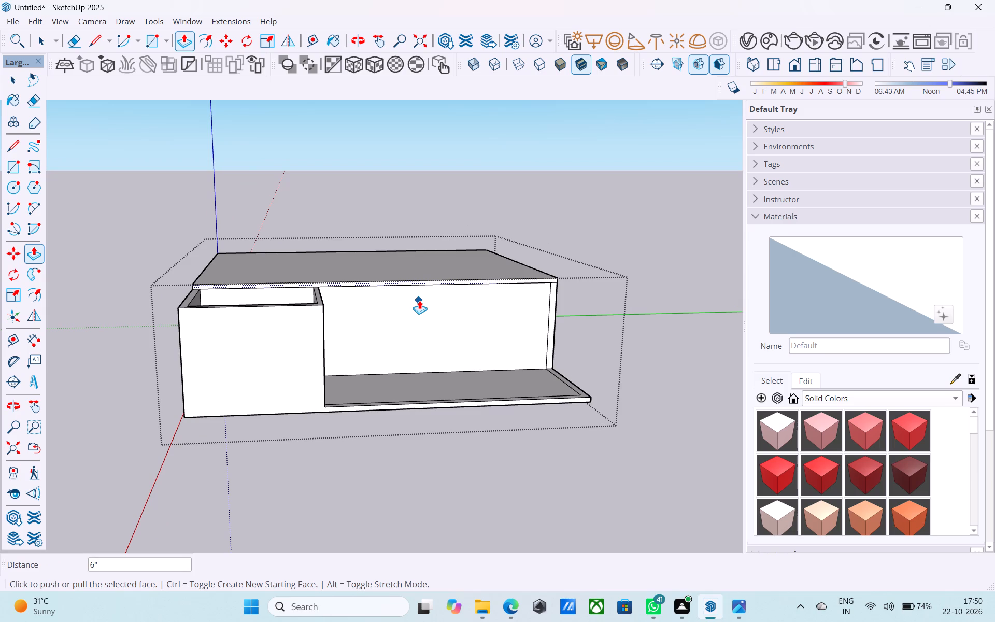
scroll(429, 492, "down", 5)
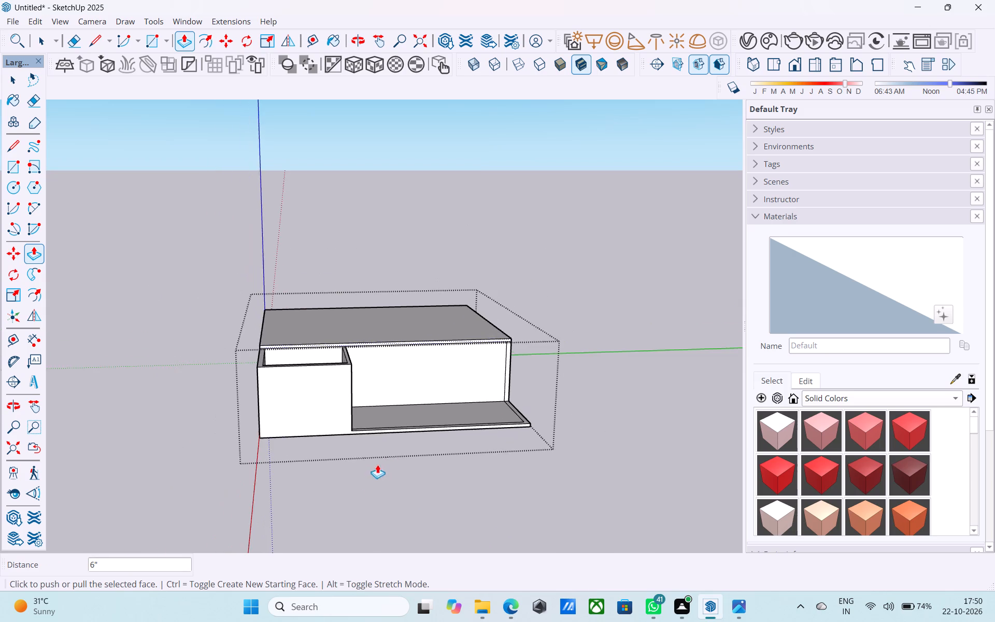
middle_click_drag(367, 477, 315, 449)
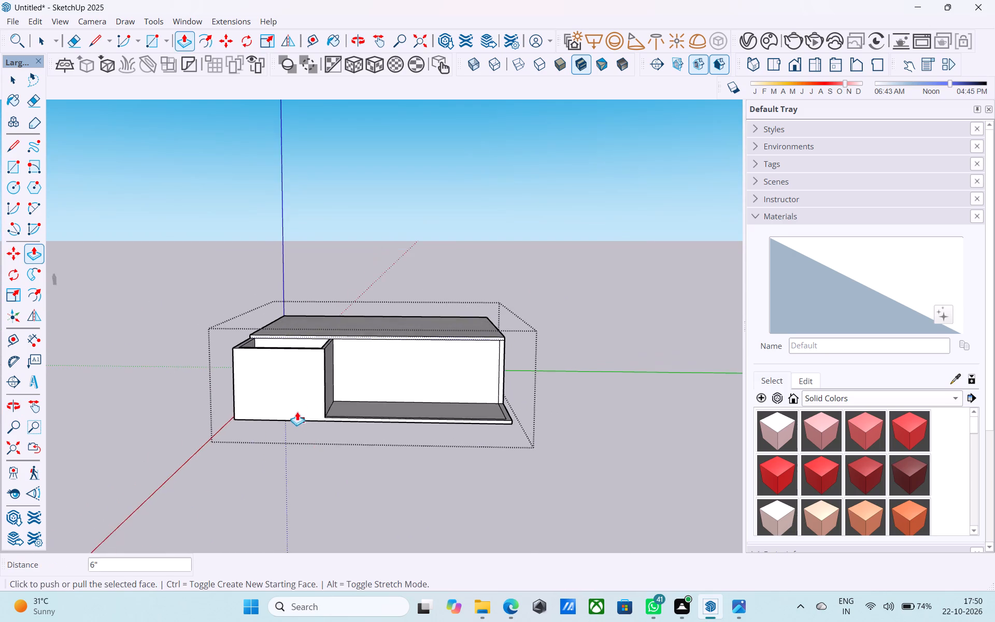
scroll(292, 406, "down", 4)
middle_click_drag(289, 414, 294, 539)
scroll(322, 406, "up", 5)
middle_click_drag(330, 442, 344, 376)
middle_click(344, 376)
middle_click_drag(344, 376, 345, 375)
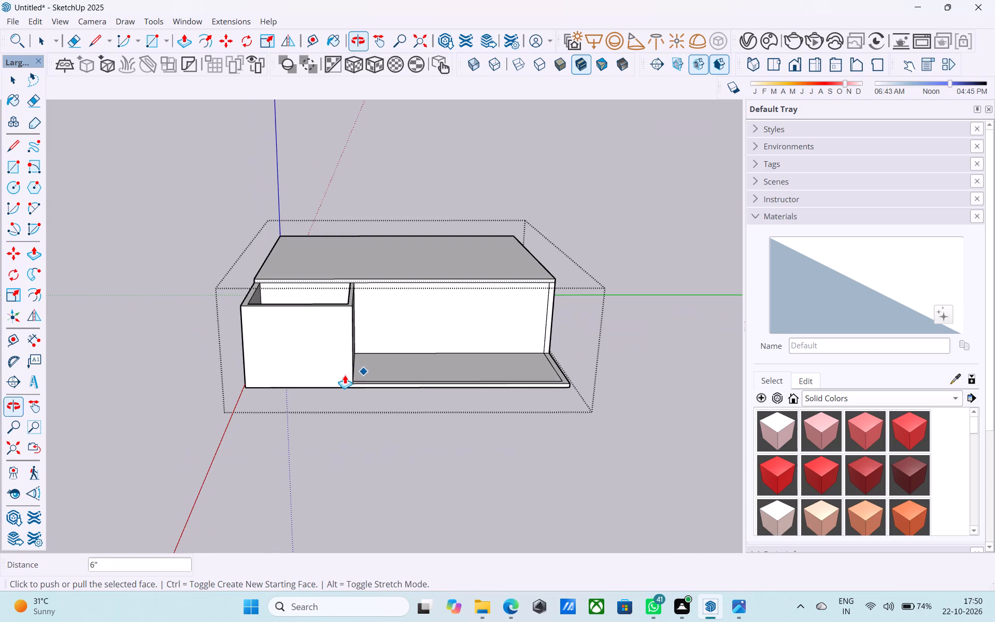
middle_click_drag(345, 375, 358, 461)
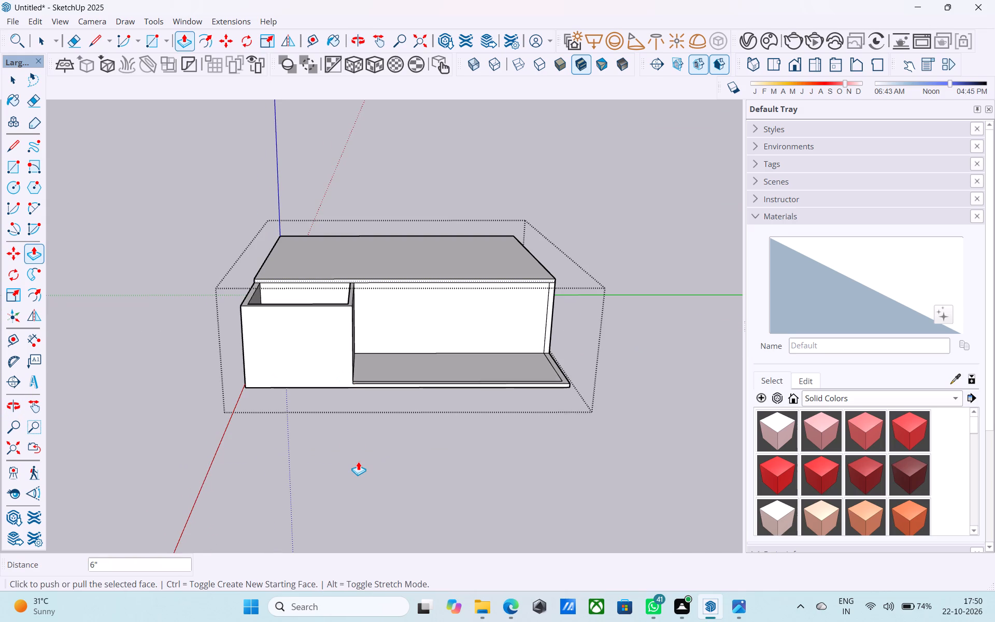
middle_click_drag(350, 457, 338, 448)
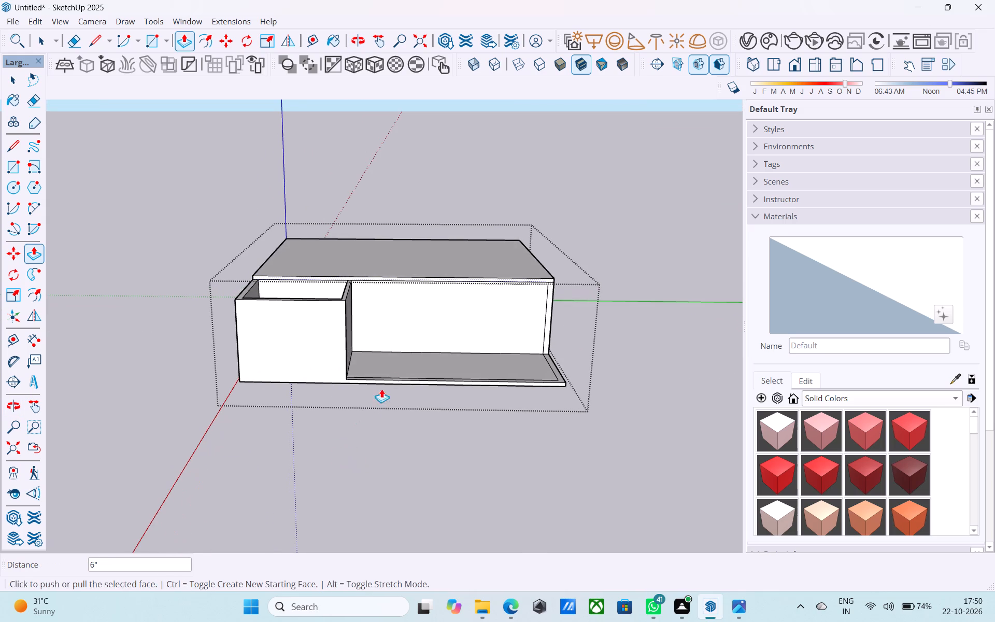
scroll(412, 298, "up", 3)
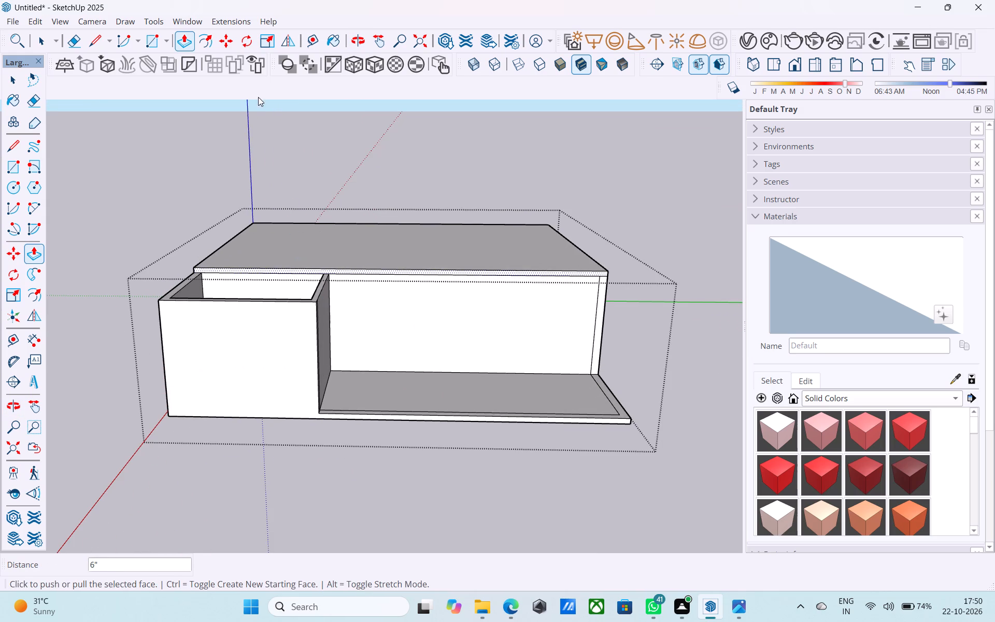
Draw a vertical line across the slab's front side face, from the small room's side wall corner to the slab's top edge.
left_click(95, 33)
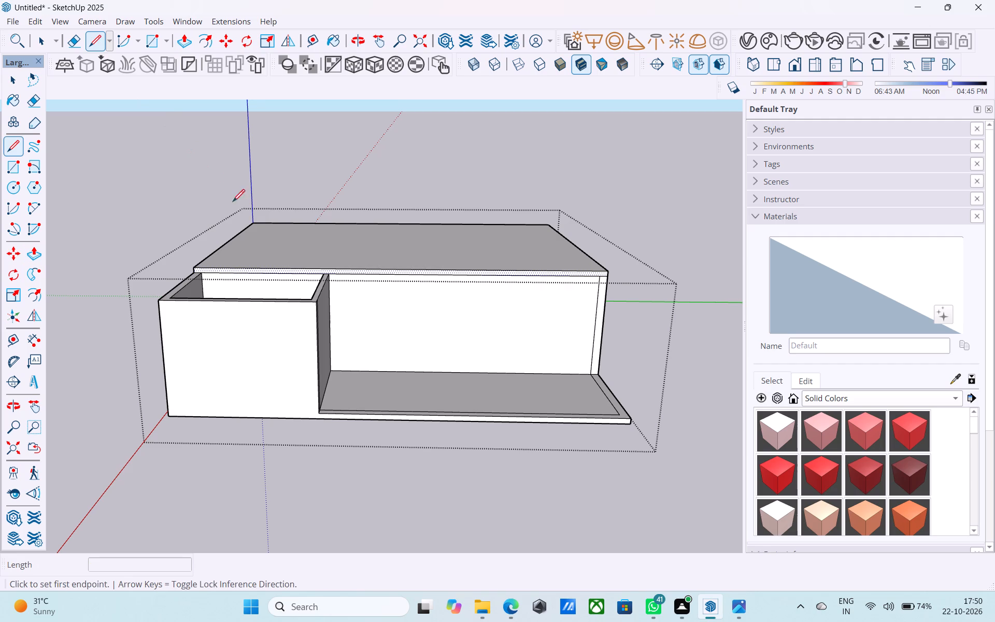
scroll(188, 229, "down", 4)
middle_click_drag(188, 231, 216, 342)
scroll(279, 319, "up", 5)
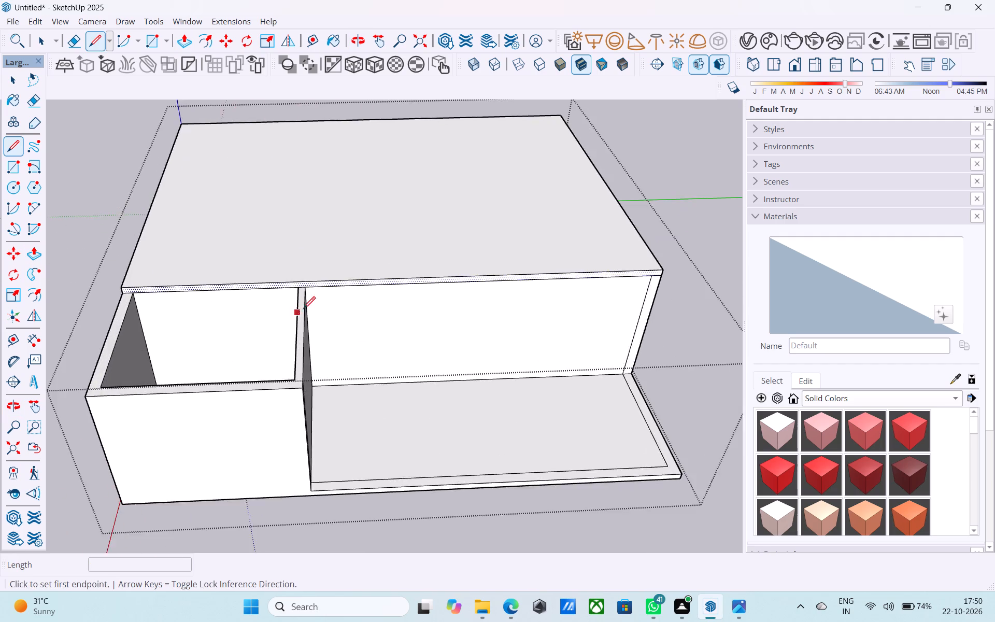
scroll(303, 310, "up", 8)
left_click(304, 267)
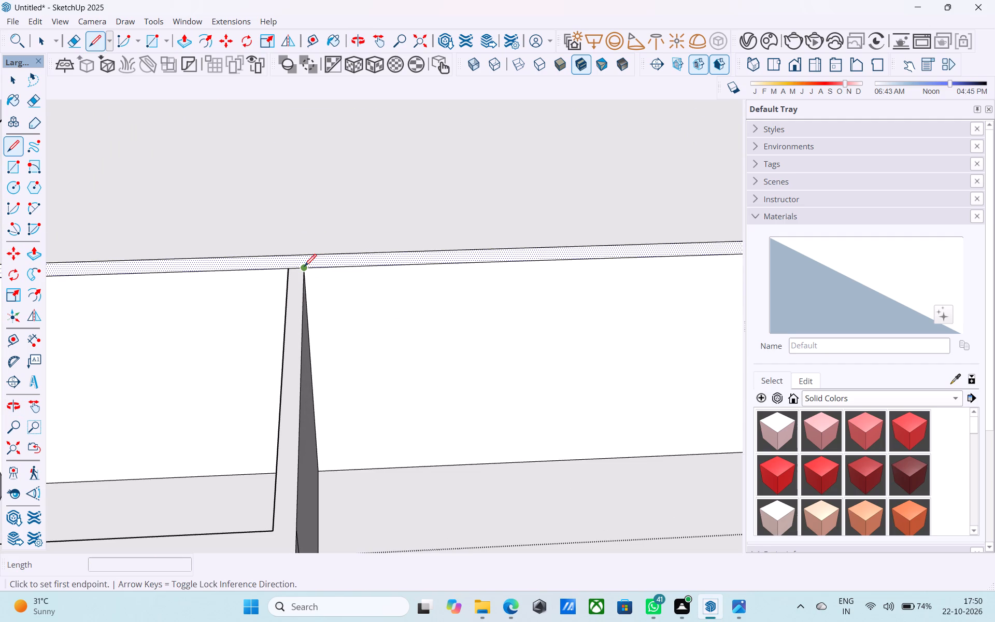
left_click(303, 256)
scroll(307, 259, "down", 10)
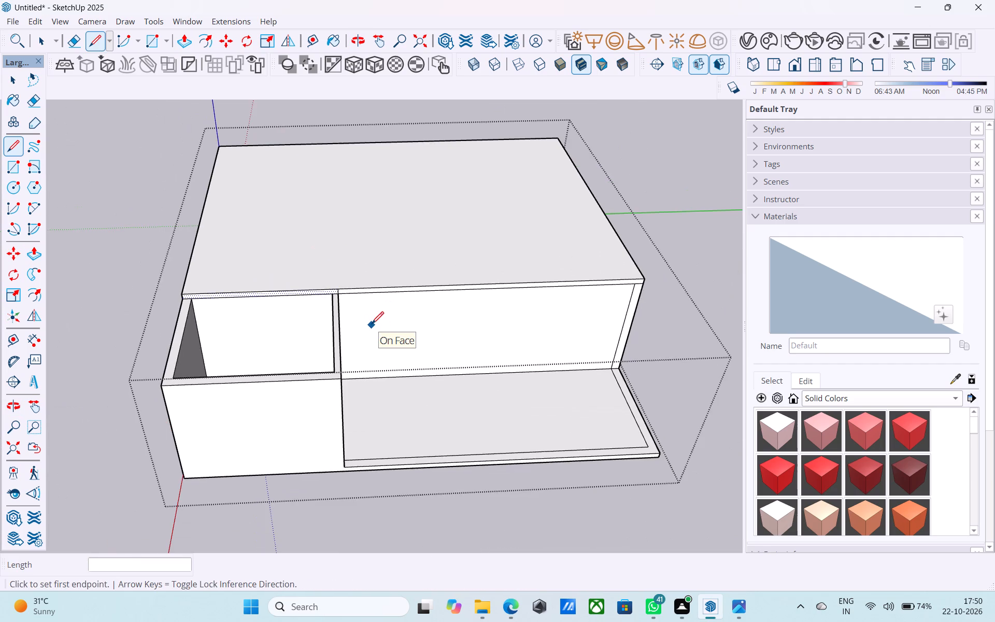
middle_click_drag(372, 325, 371, 287)
scroll(249, 315, "down", 5)
middle_click_drag(291, 369, 303, 209)
scroll(308, 215, "up", 10)
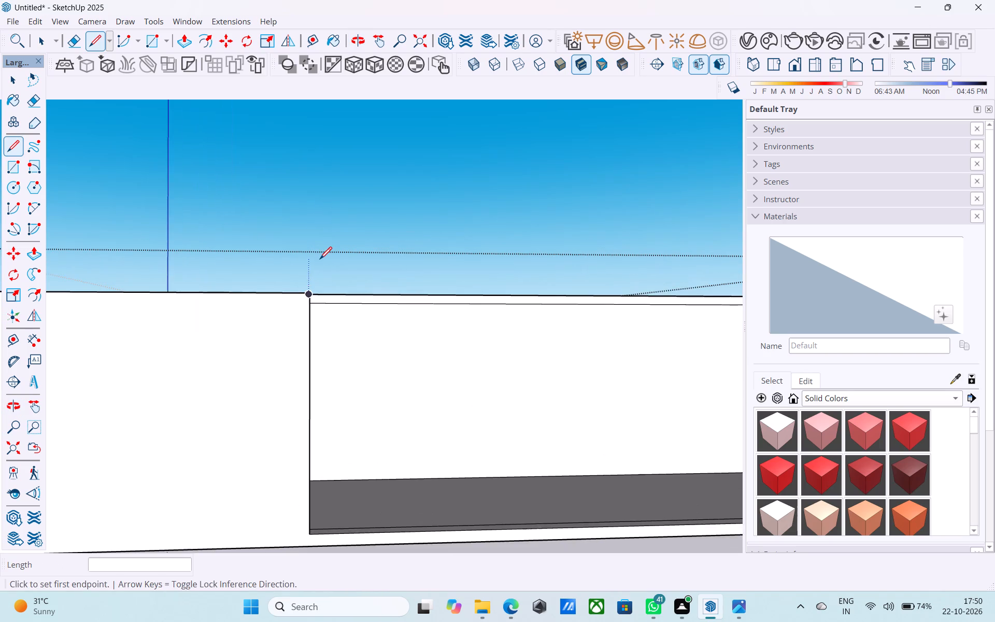
Erase the leftover vertical edge near the end corner of the wall overlooking the open front area.
middle_click_drag(319, 259, 301, 392)
scroll(313, 278, "down", 7)
middle_click_drag(351, 336, 354, 398)
scroll(383, 407, "up", 6)
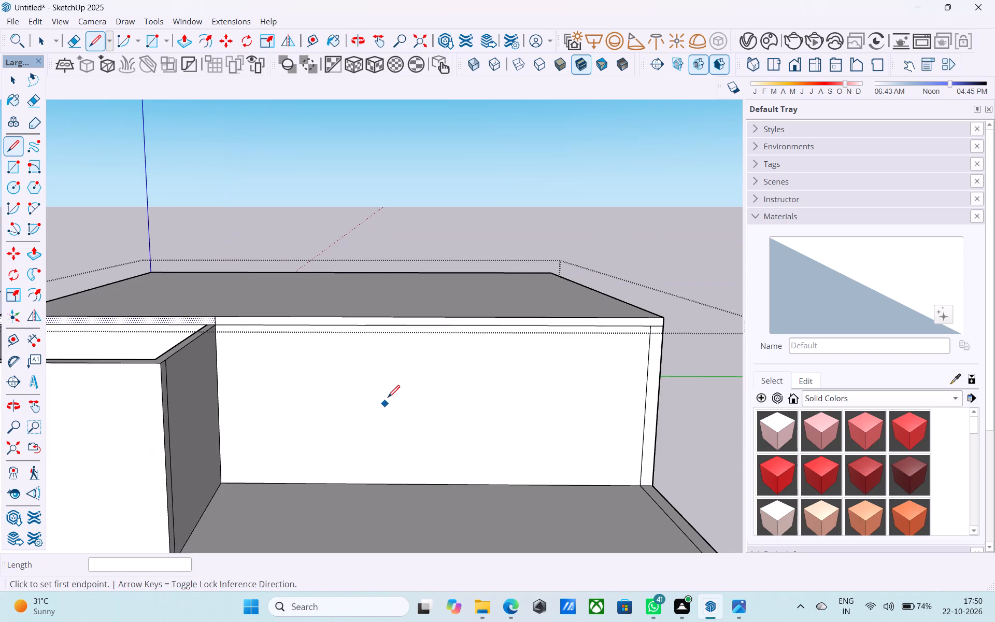
key("e")
scroll(647, 415, "up", 2)
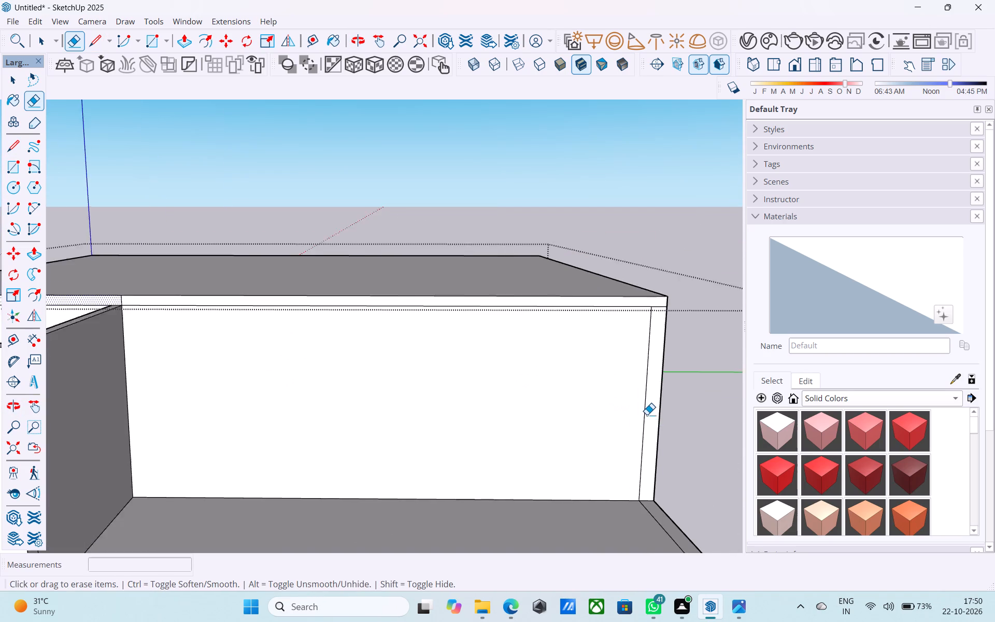
scroll(647, 415, "up", 2)
left_click(647, 415)
key("space")
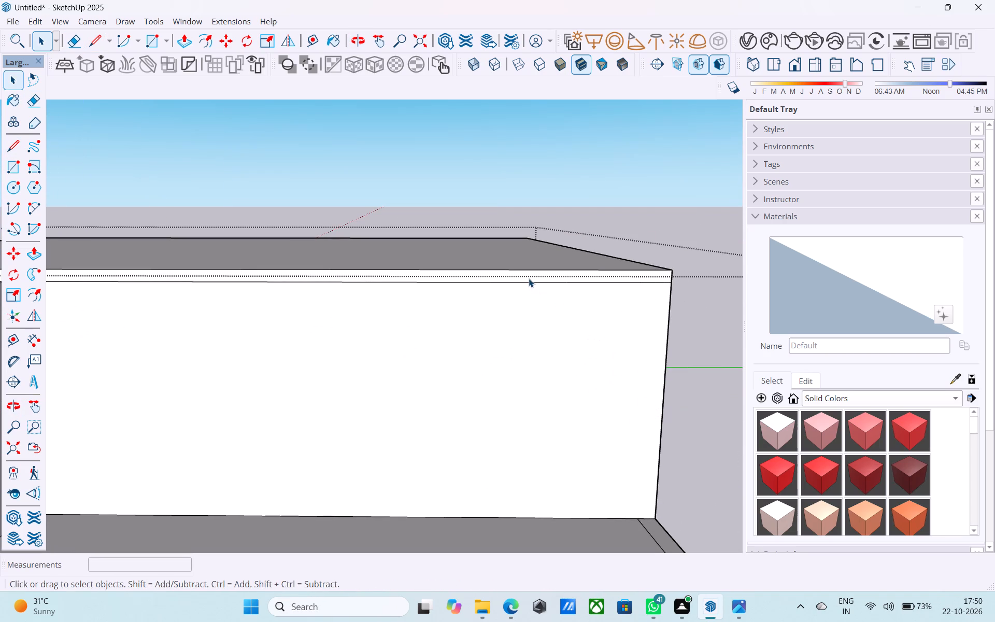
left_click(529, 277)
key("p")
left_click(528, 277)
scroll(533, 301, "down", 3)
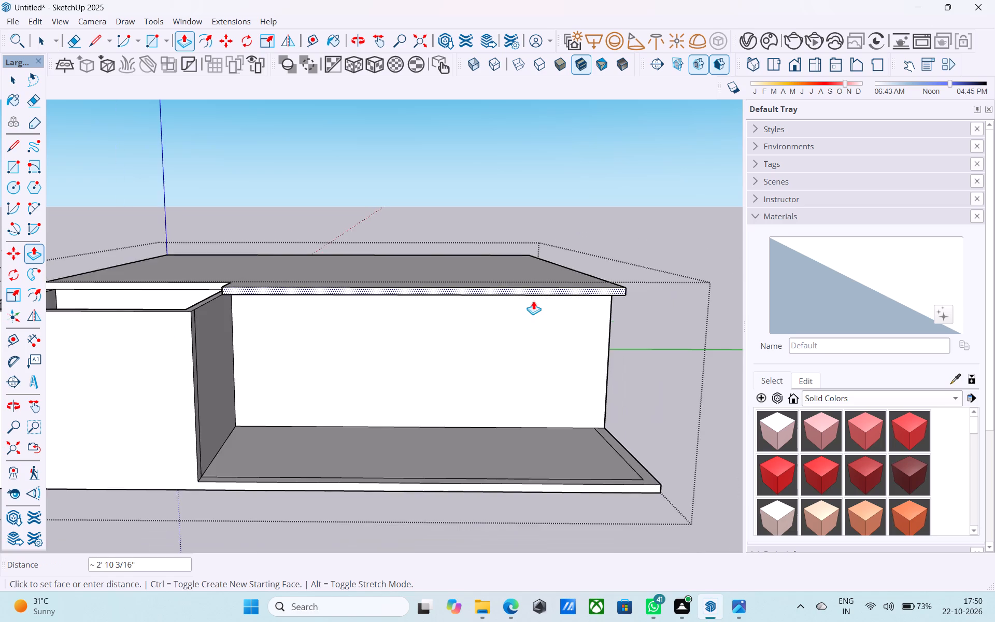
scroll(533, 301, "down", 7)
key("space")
Offset the roof slab's top face outline inward by 6".
middle_click_drag(458, 296, 471, 444)
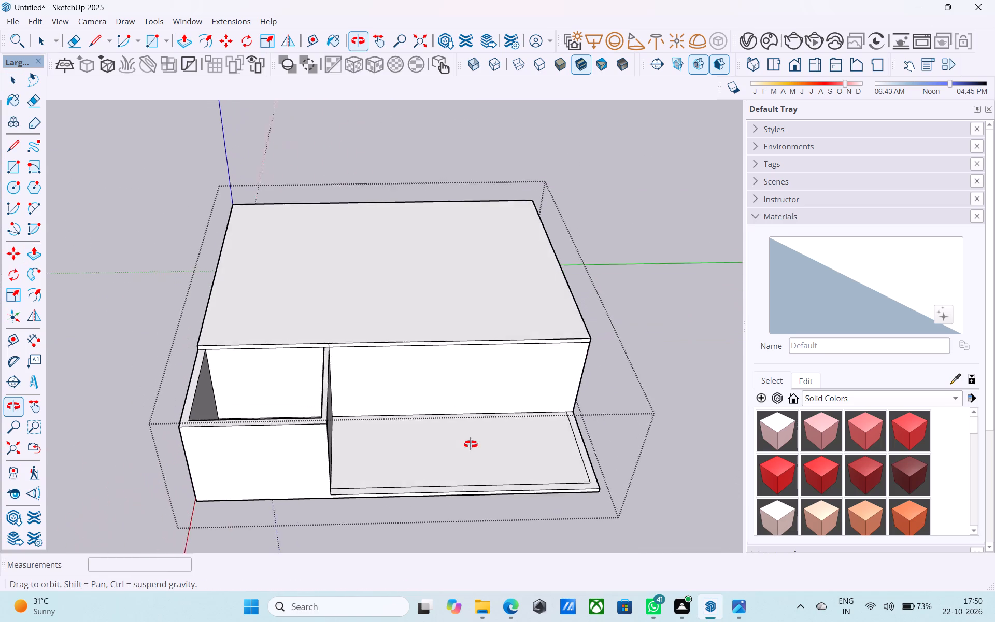
middle_click_drag(471, 444, 473, 458)
scroll(454, 326, "up", 2)
scroll(324, 493, "down", 5)
scroll(322, 346, "up", 4)
left_click(323, 344)
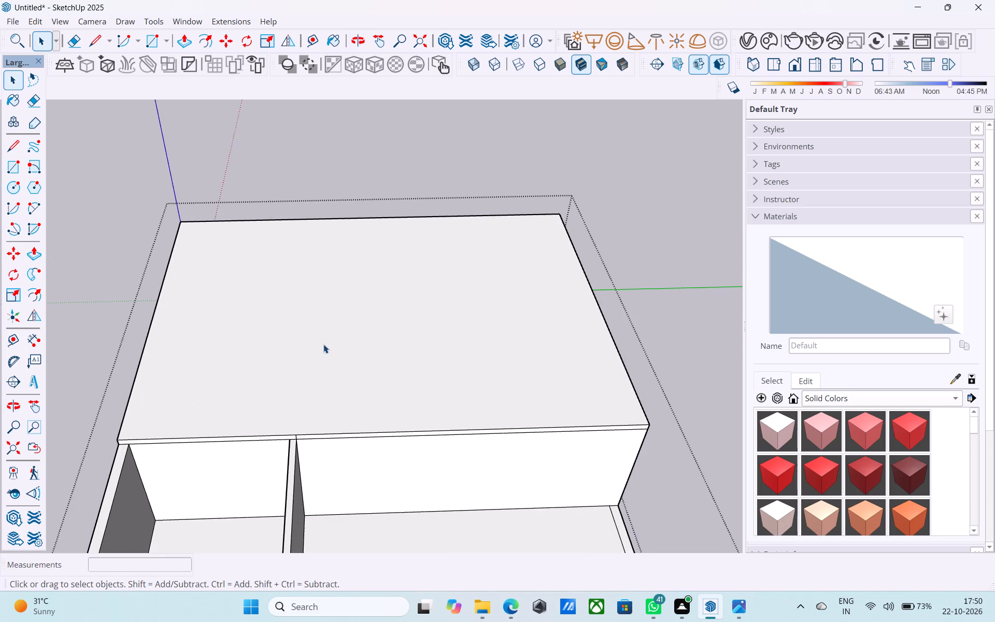
key("f")
left_click(323, 344)
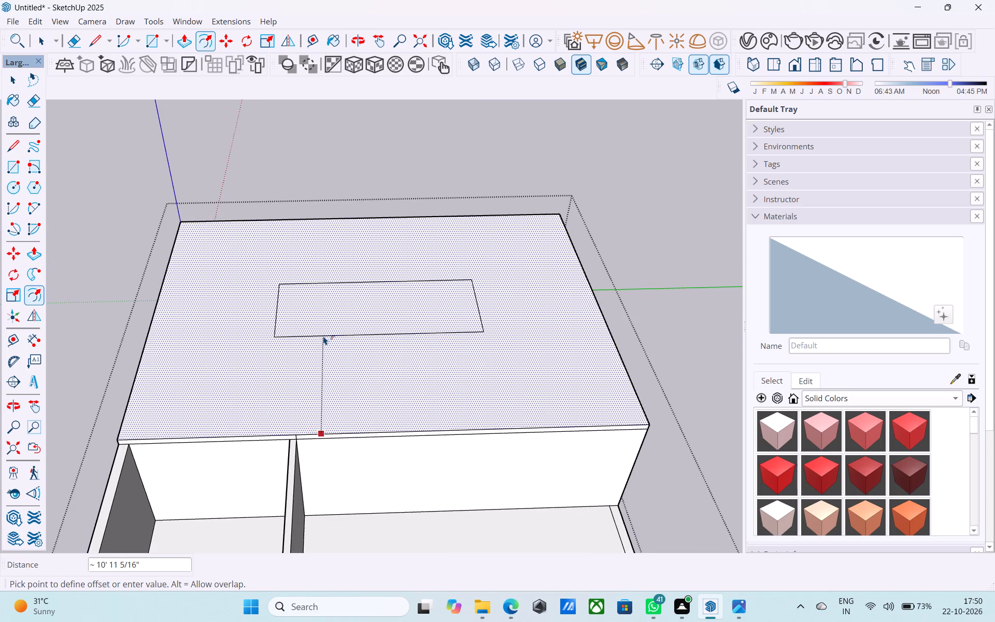
type("6\"")
key("Return")
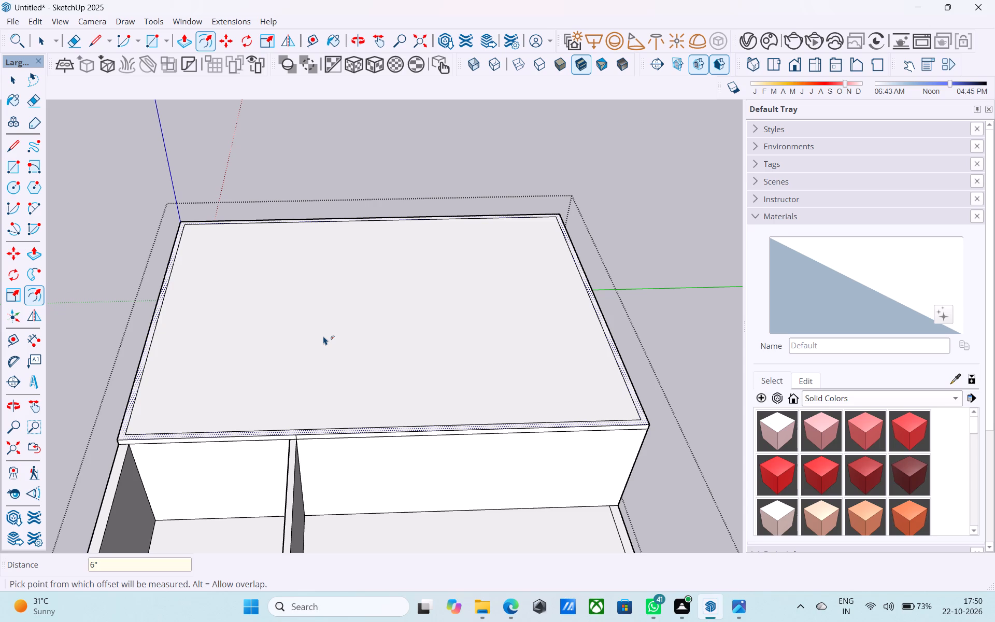
key("space")
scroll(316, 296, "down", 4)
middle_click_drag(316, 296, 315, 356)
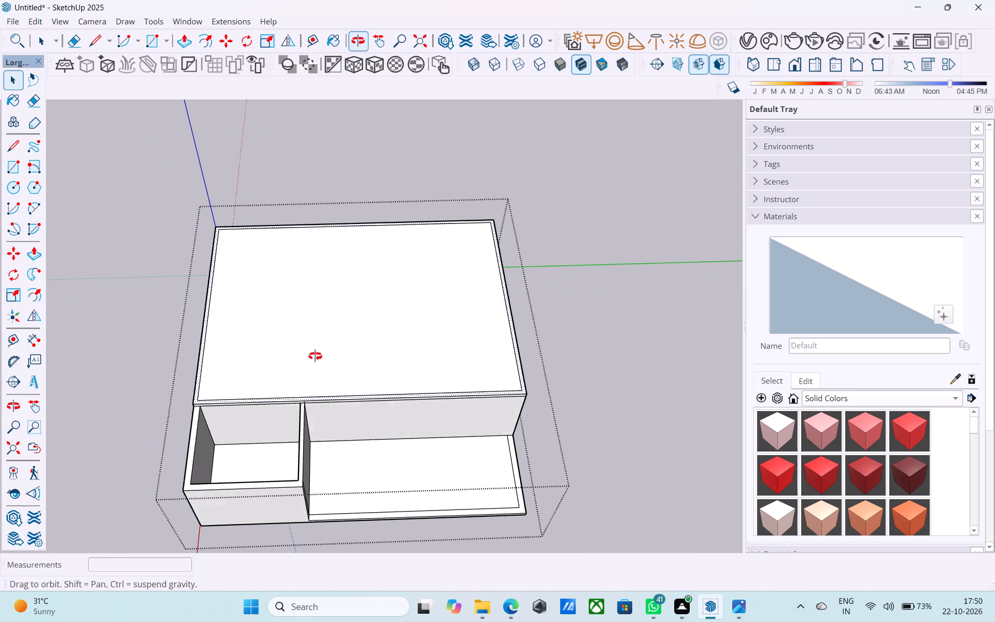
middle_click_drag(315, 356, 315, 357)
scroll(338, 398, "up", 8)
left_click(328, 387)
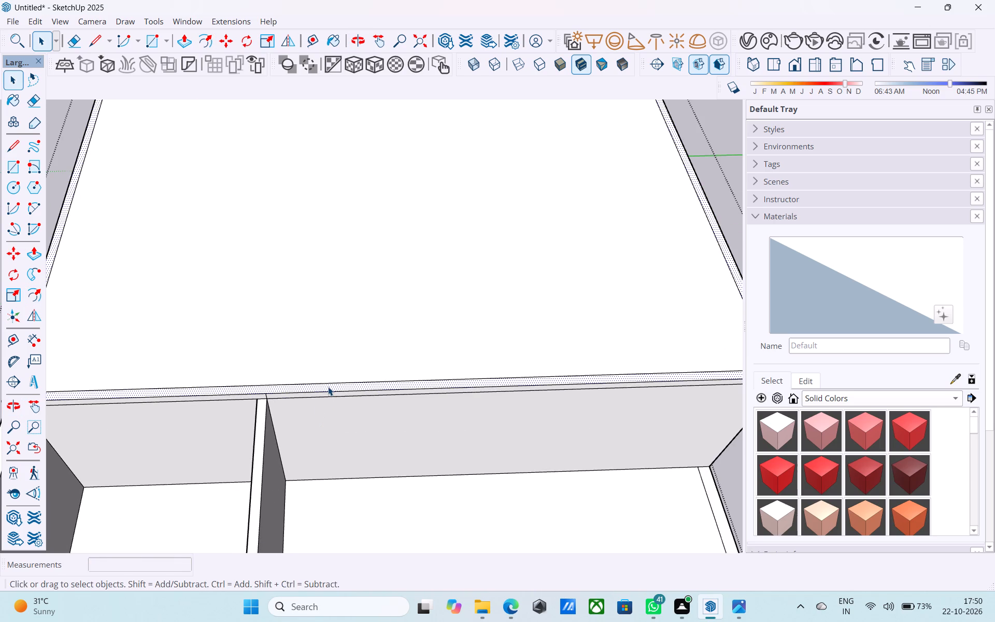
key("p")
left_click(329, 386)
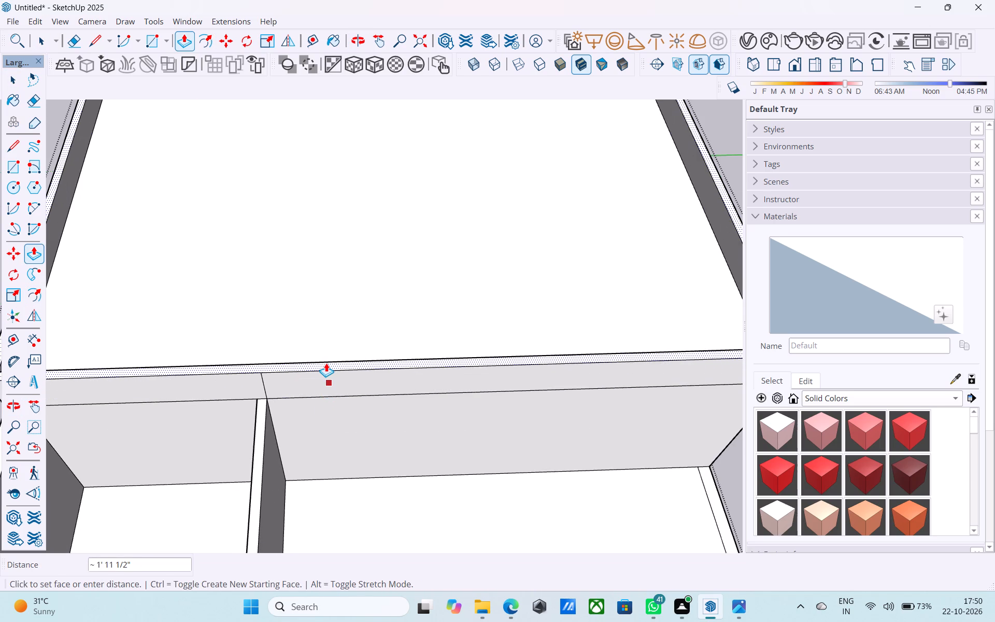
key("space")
Push/Pull the 6" border strip on the roof slab up 10' to form the upper floor's walls.
scroll(300, 381, "up", 3)
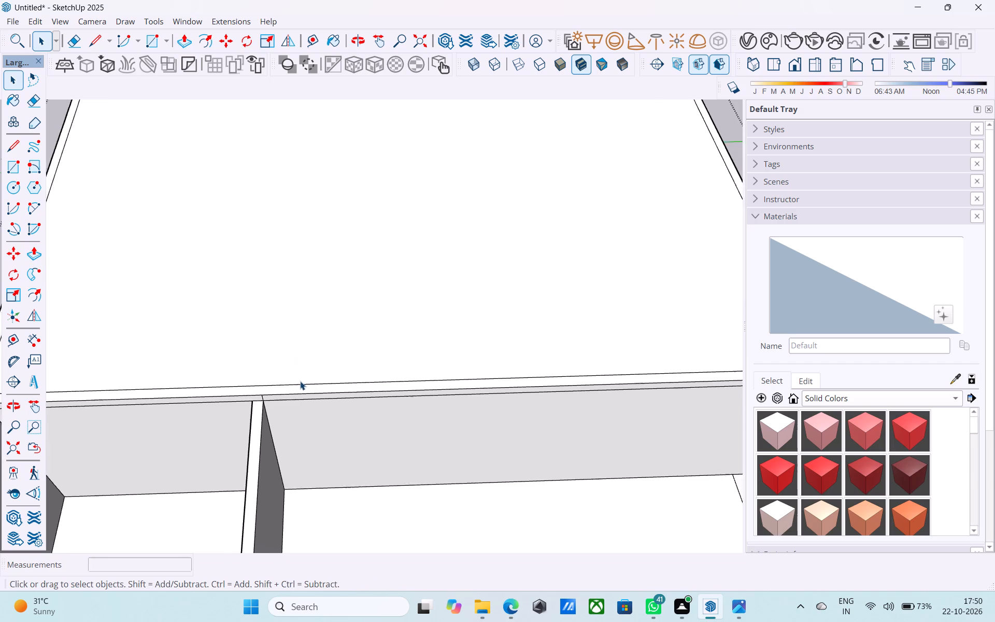
scroll(300, 381, "up", 1)
left_click(301, 387)
left_click(301, 387)
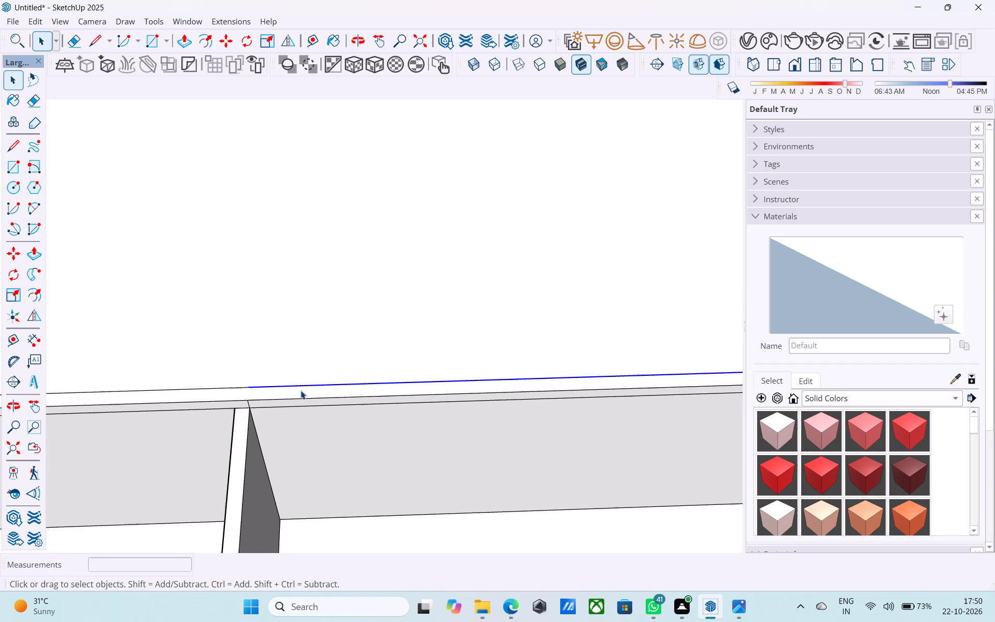
left_click(301, 392)
key("p")
left_click(301, 392)
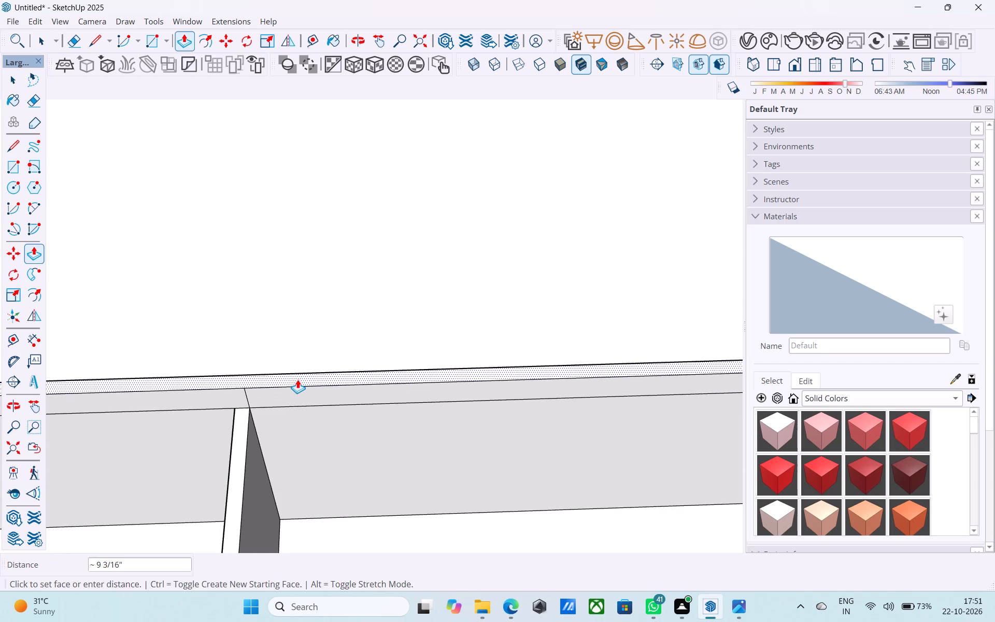
type("10'")
key("Return")
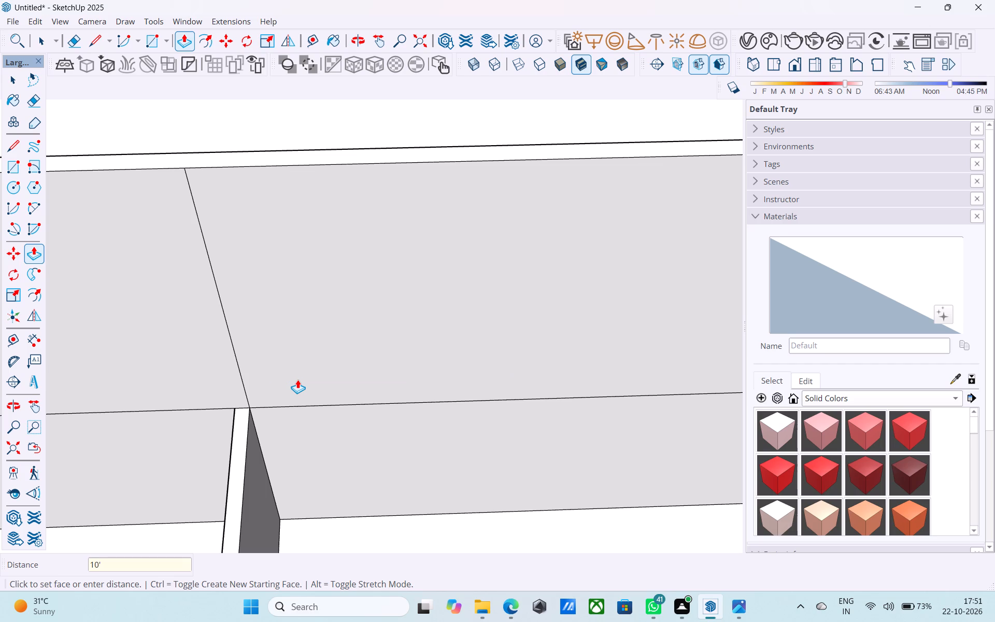
Erase the vertical line dividing the front face of the upper floor's wall.
scroll(274, 367, "down", 12)
middle_click_drag(291, 372, 297, 320)
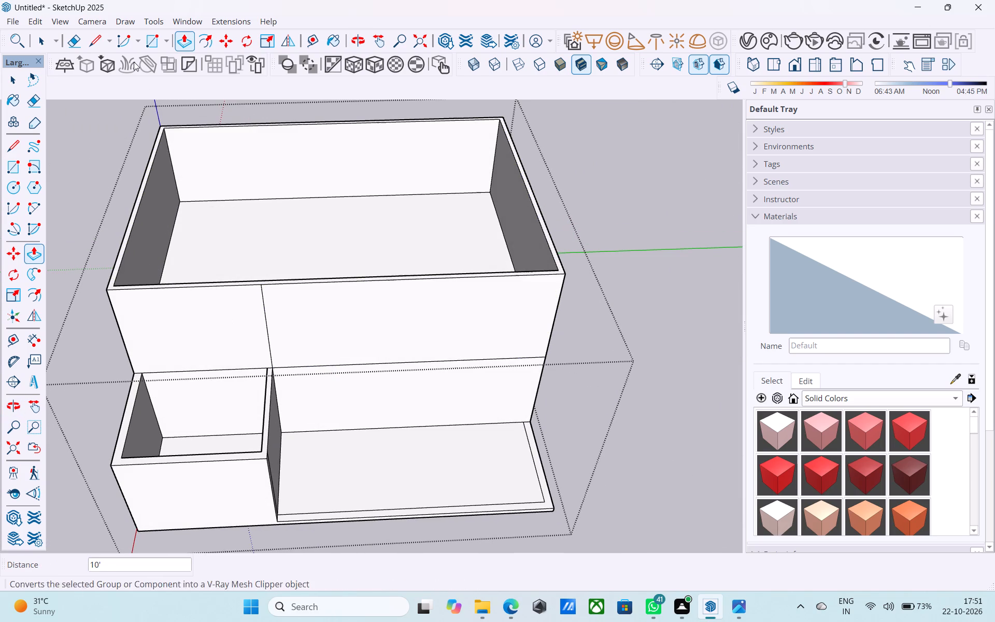
left_click(76, 41)
left_click_drag(279, 336, 252, 332)
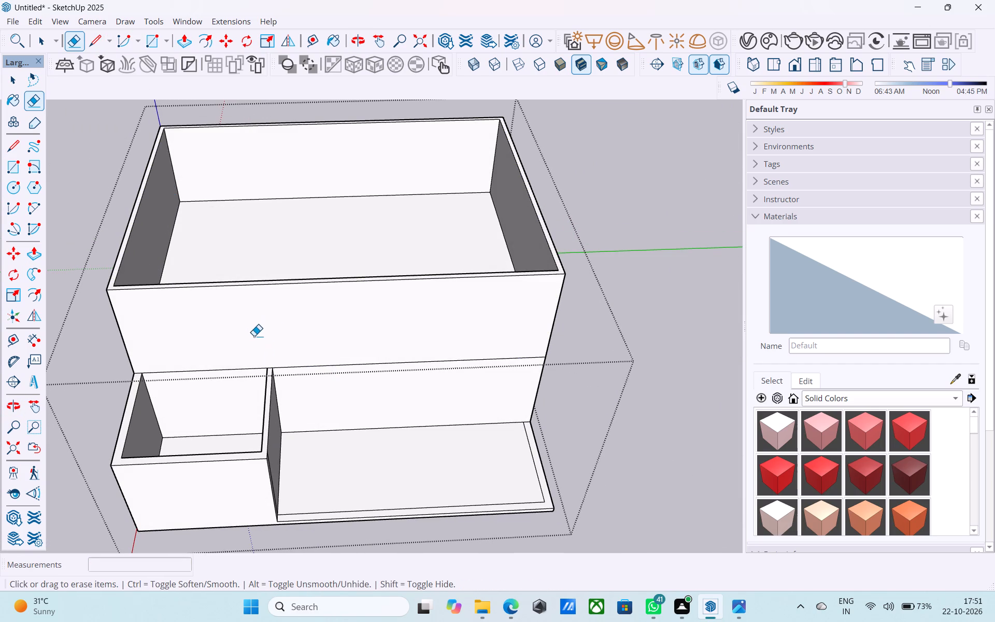
Examine the upper floor walls, the small room and the open front area from several angles.
scroll(258, 336, "down", 6)
middle_click_drag(240, 345, 432, 185)
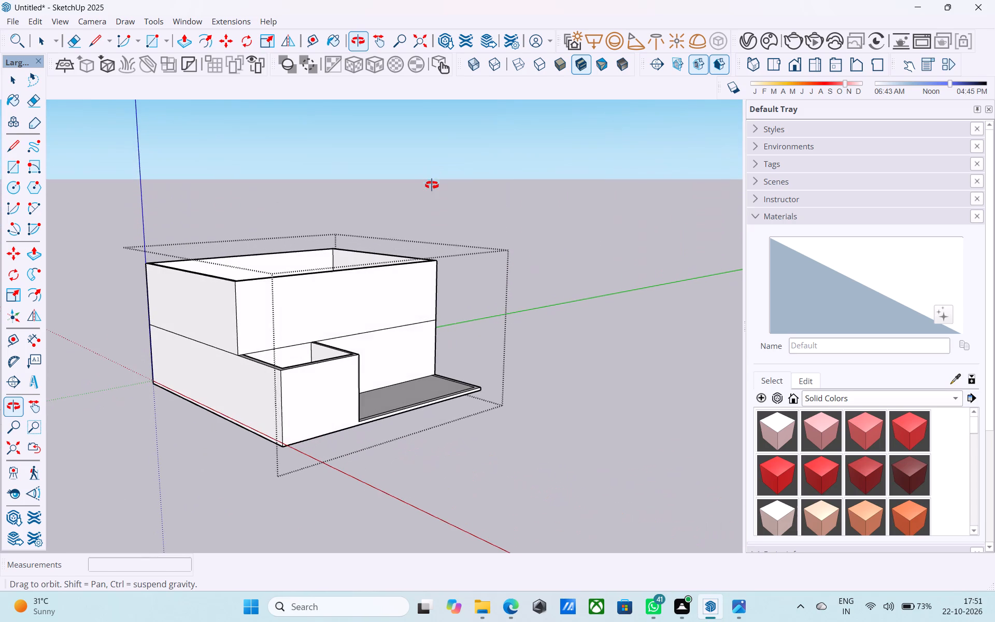
middle_click_drag(432, 185, 431, 185)
middle_click_drag(370, 264, 356, 251)
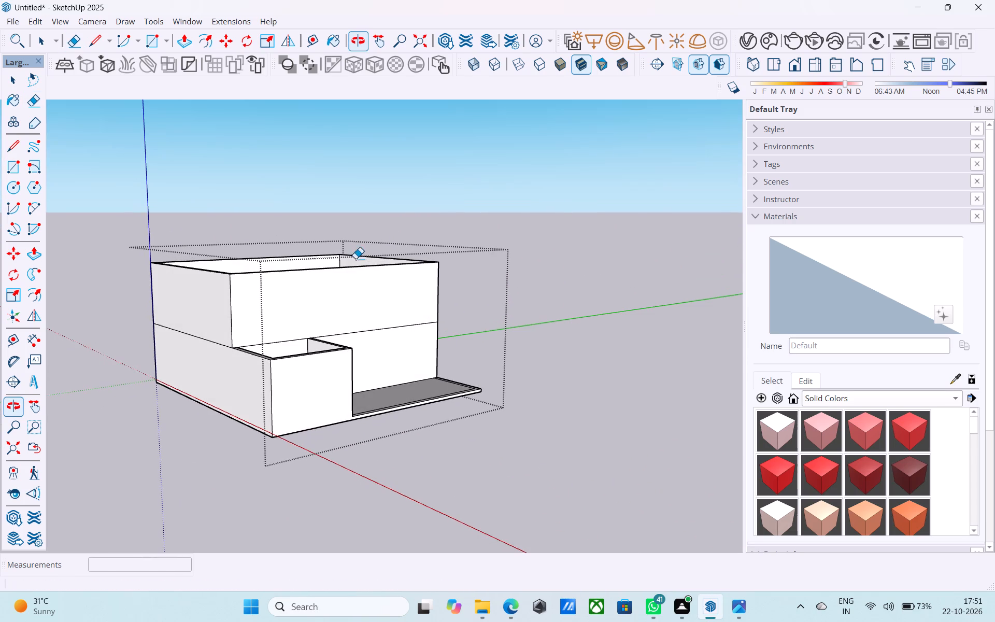
middle_click_drag(358, 353, 304, 291)
middle_click_drag(304, 292, 301, 332)
middle_click_drag(363, 340, 225, 425)
scroll(413, 323, "down", 4)
middle_click_drag(418, 322, 203, 327)
scroll(276, 319, "up", 5)
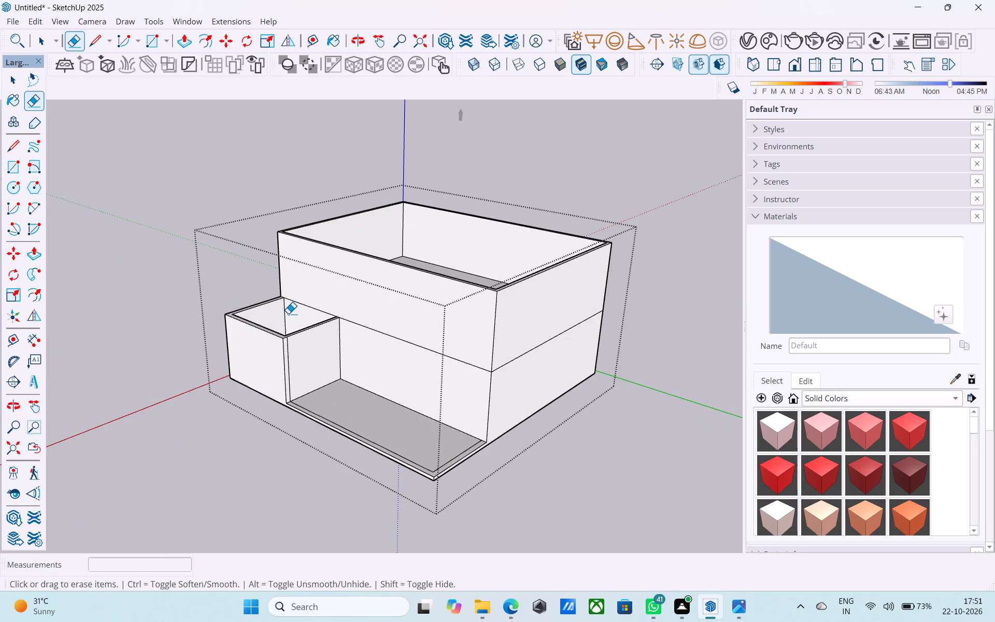
Draw a 6" line across the small room's wall top, from the side wall's vertical edge to the inner corner.
middle_click_drag(288, 314, 365, 309)
scroll(336, 337, "up", 6)
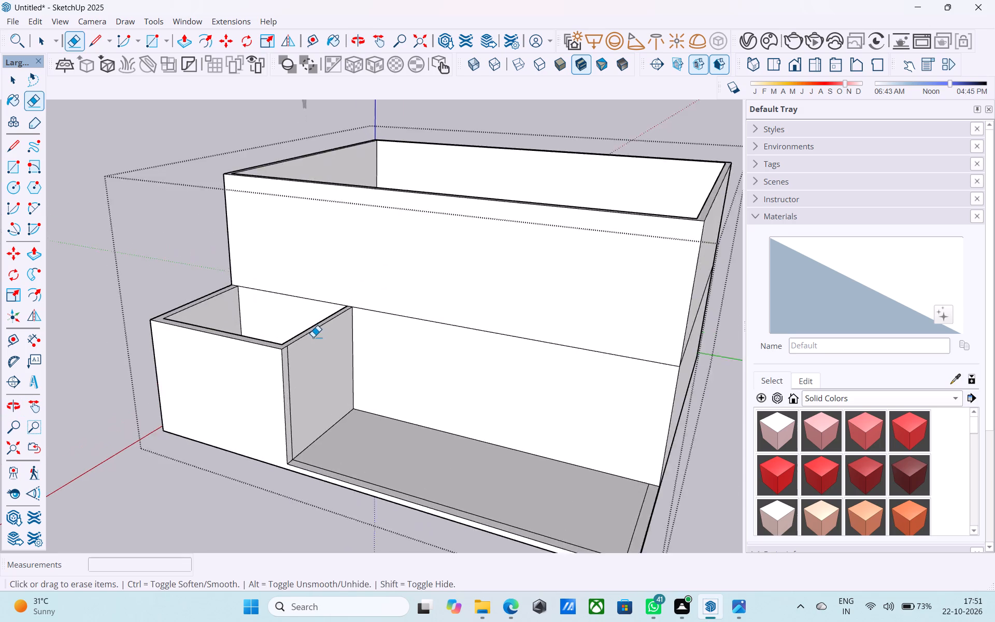
scroll(313, 337, "up", 2)
middle_click_drag(279, 343, 308, 456)
scroll(291, 409, "up", 9)
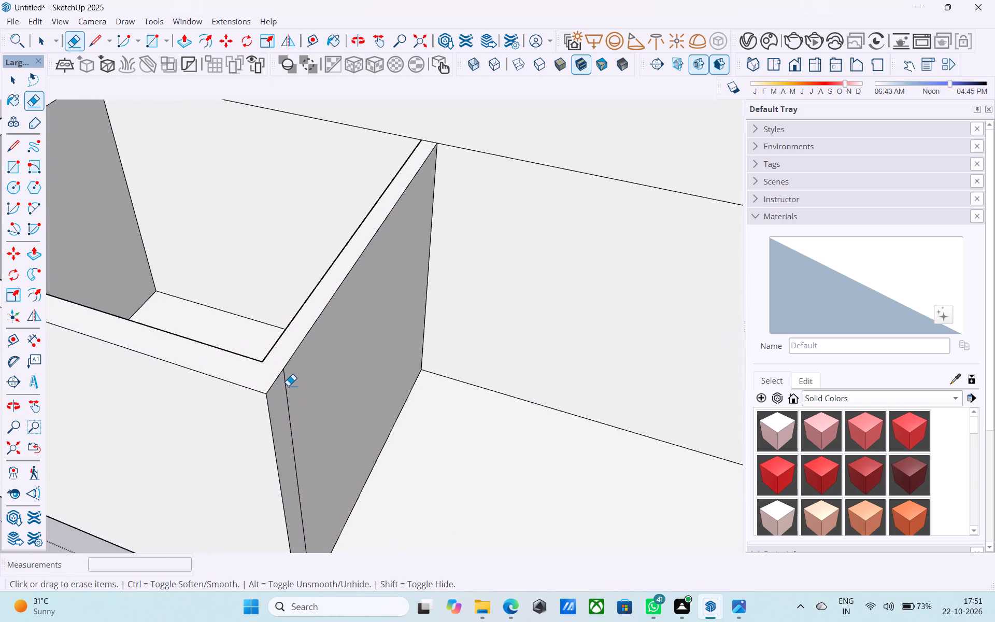
key("space")
key("l")
scroll(285, 358, "up", 3)
left_click(285, 370)
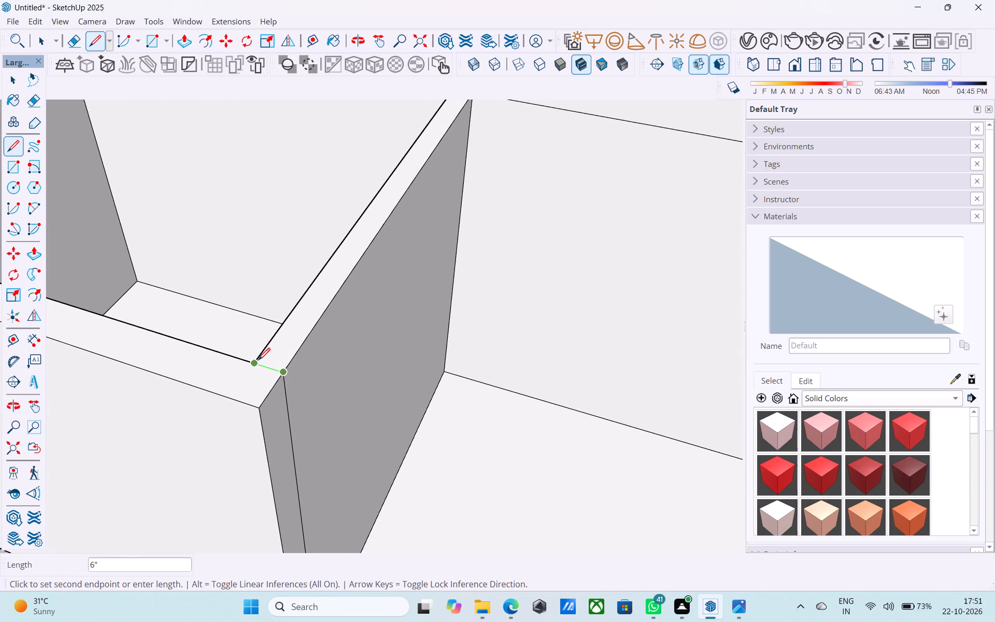
left_click(258, 361)
scroll(370, 333, "down", 6)
key("space")
Offset the outline of the small room's side wall face beside the open front area inward by 1'.
middle_click_drag(361, 357, 334, 342)
left_click(345, 371)
key("f")
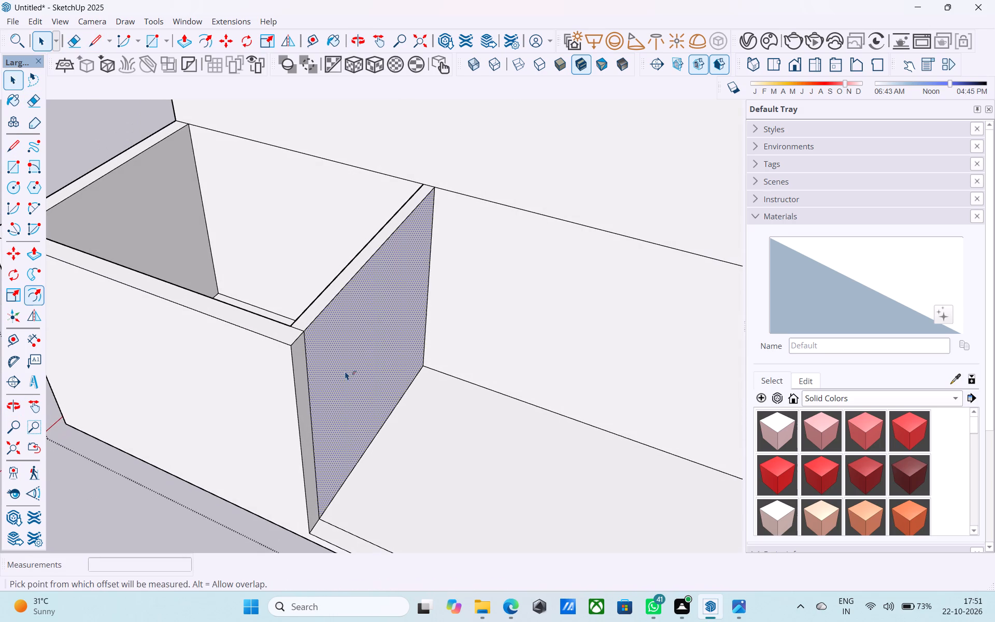
left_click(345, 371)
type("1'")
key("Return")
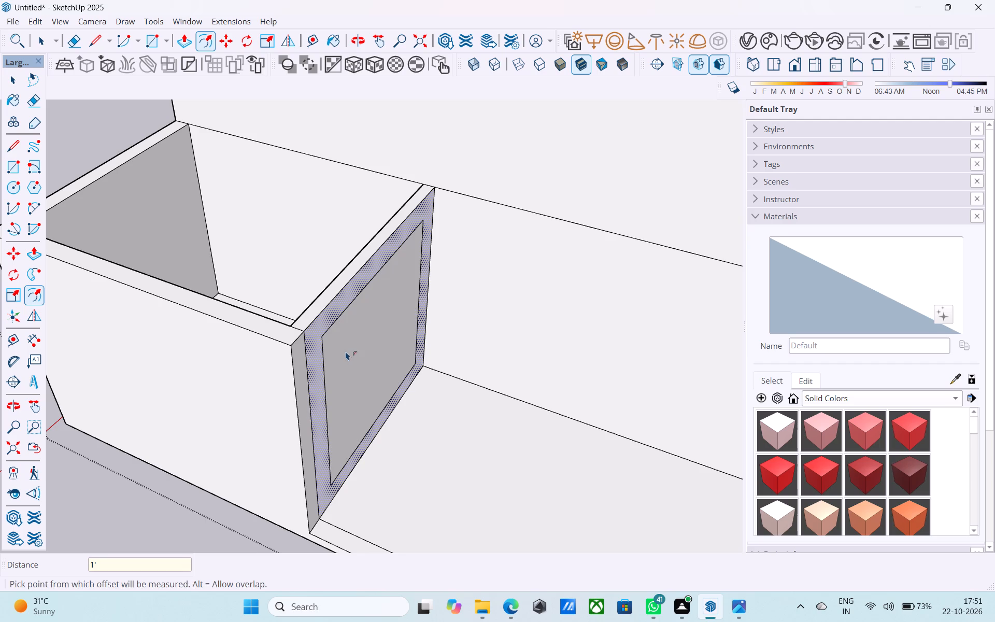
key("space")
Offset the outline of the small room's front wall face inward by 1'.
left_click(273, 375)
key("f")
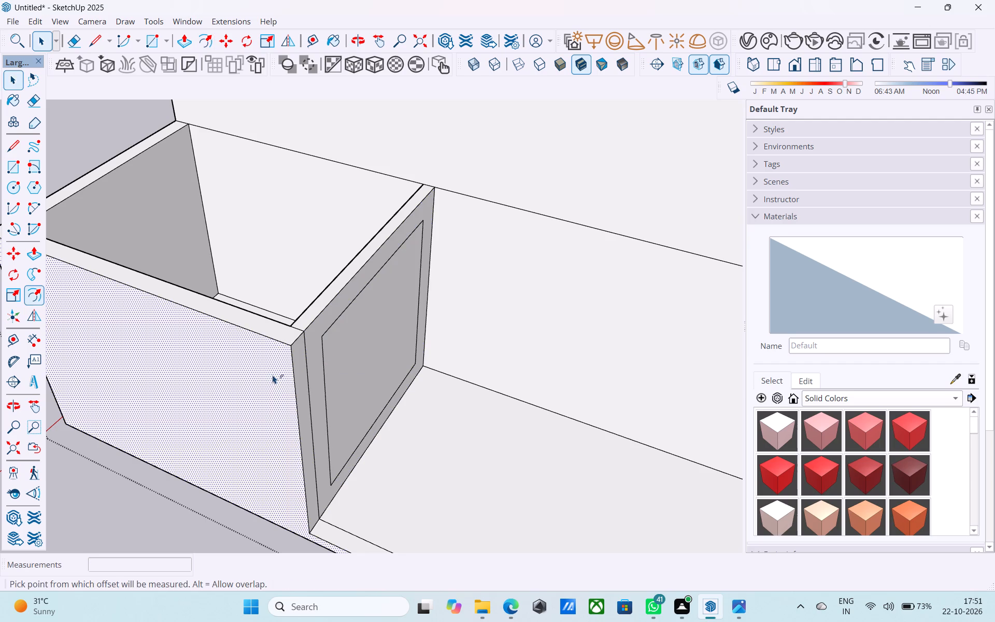
left_click(273, 375)
type("1'")
key("Return")
key("space")
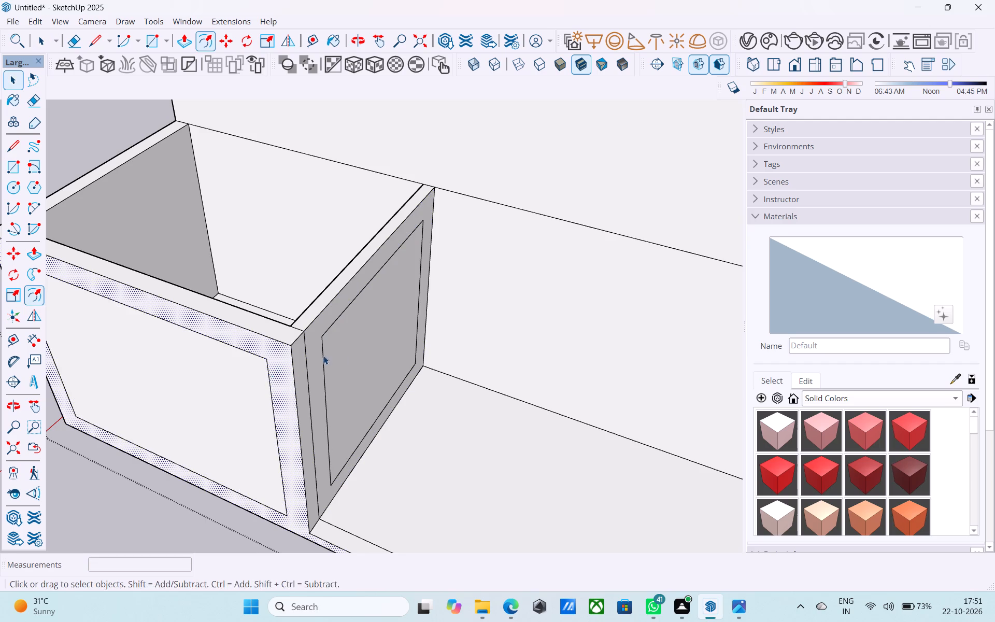
Draw a vertical line down the red-axis outer wall, from the upper floor's bottom front corner to the base.
scroll(335, 356, "down", 5)
middle_click_drag(421, 336, 826, 260)
scroll(381, 305, "up", 3)
key("l")
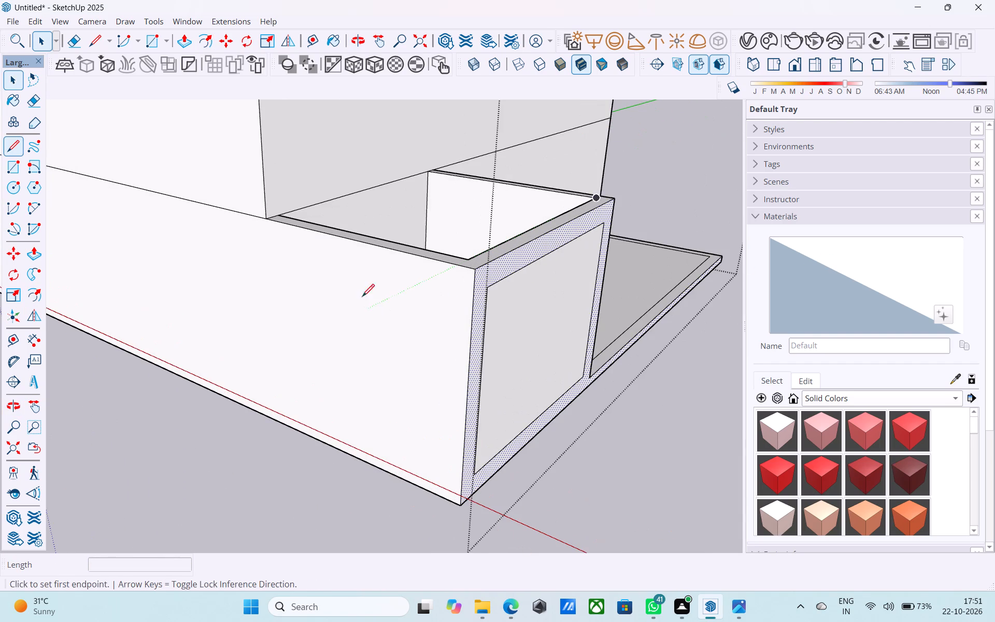
left_click(269, 216)
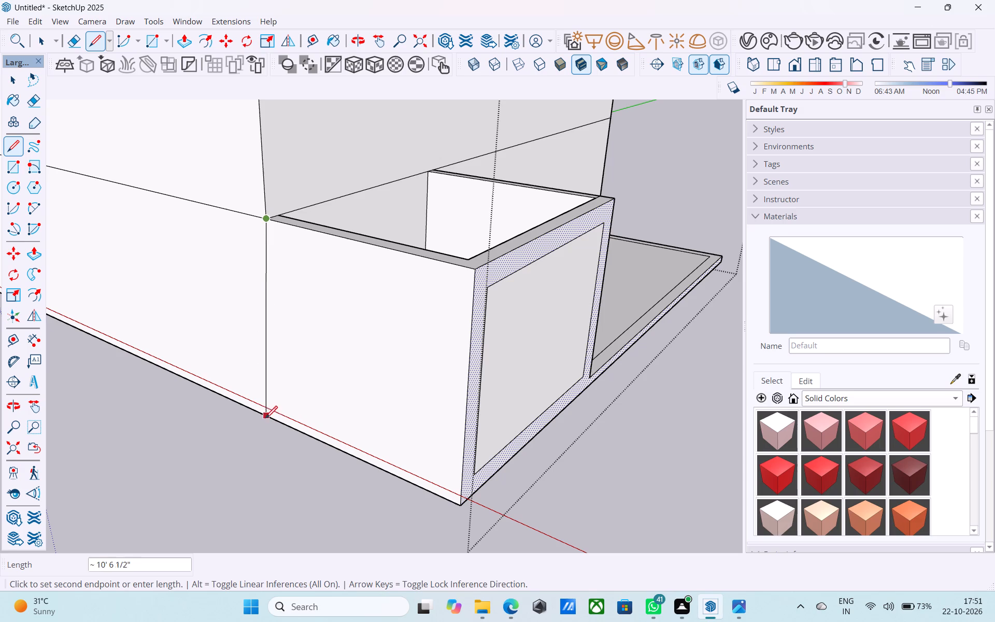
left_click(277, 434)
Erase the stub of the vertical line that extends past the outer wall's base edge.
scroll(280, 432, "up", 5)
key("e")
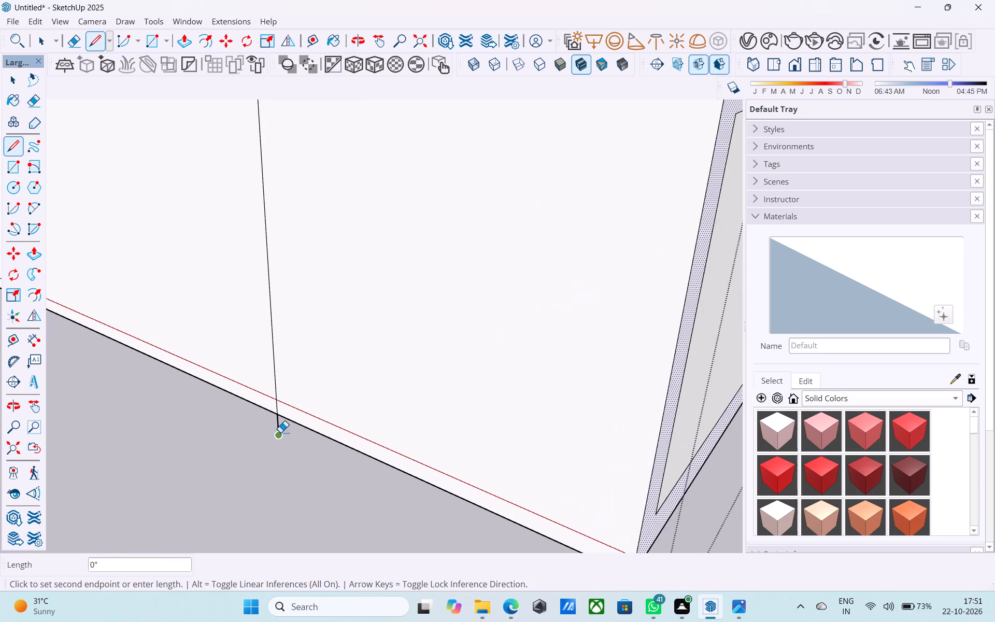
left_click_drag(279, 432, 259, 428)
scroll(275, 402, "down", 8)
middle_click(275, 402)
key("space")
Offset the outline of the small room's face on the red-axis outer wall inward by 1'.
left_click(358, 373)
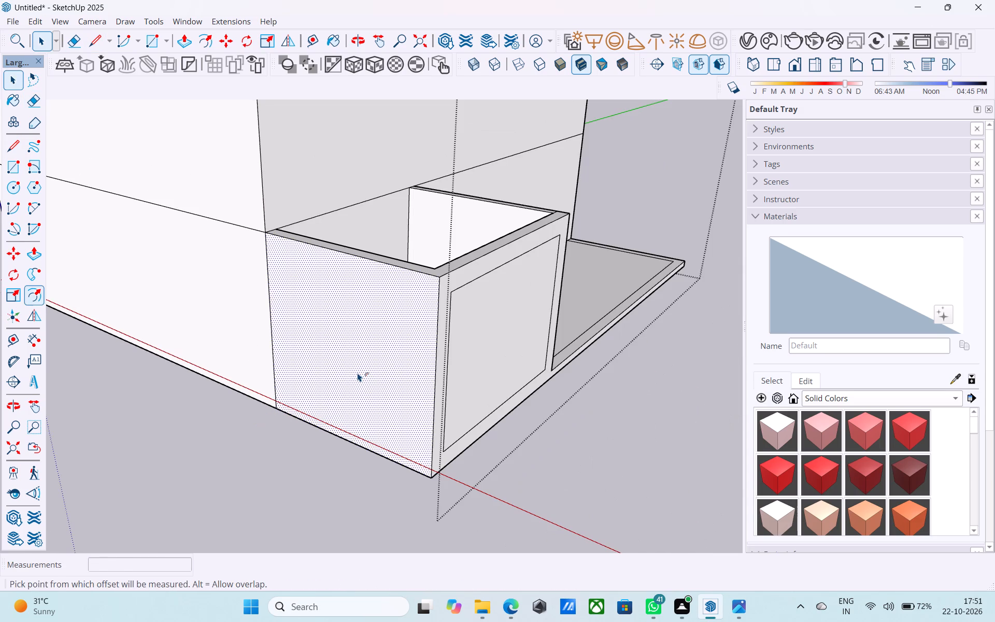
key("f")
left_click(358, 373)
key("1")
key("apostrophe")
key("Return")
key("space")
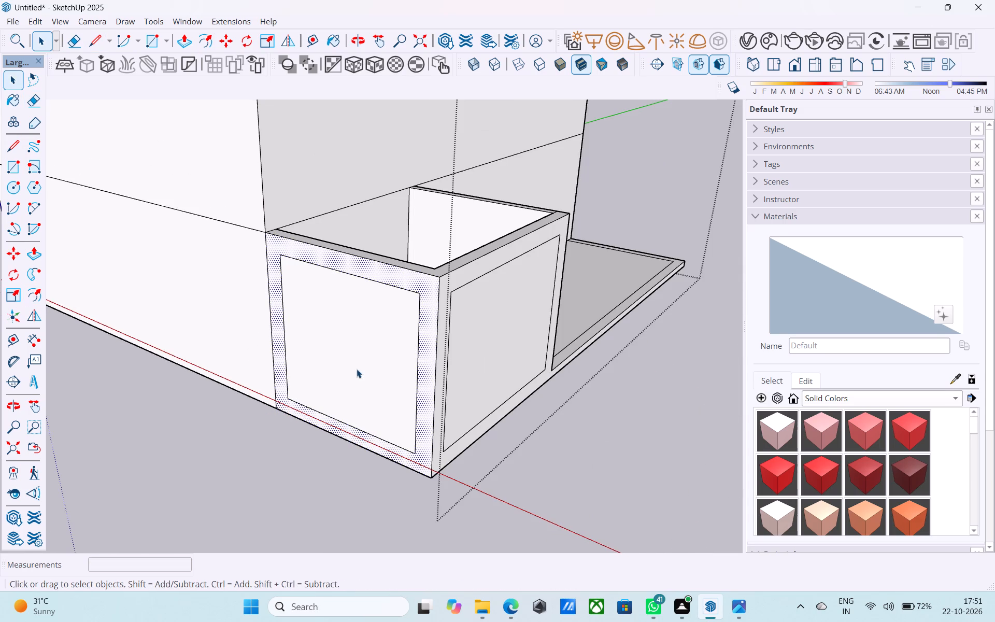
Push/Pull the inset panels of the small room's red-axis wall and front wall inward 9" to cut openings.
left_click(357, 369)
key("p")
left_click(357, 380)
left_click(378, 345)
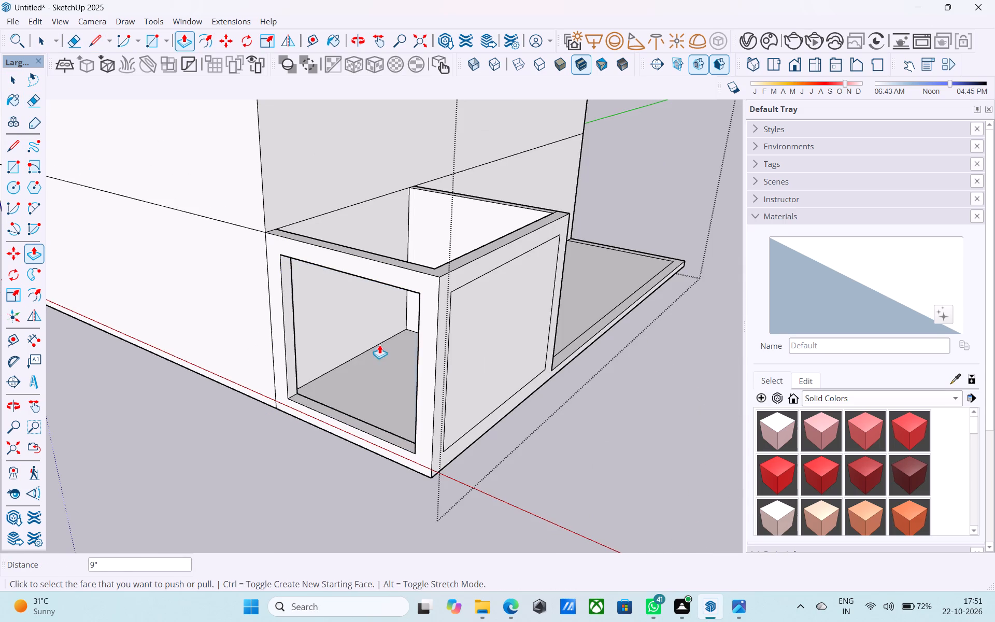
double_click(475, 342)
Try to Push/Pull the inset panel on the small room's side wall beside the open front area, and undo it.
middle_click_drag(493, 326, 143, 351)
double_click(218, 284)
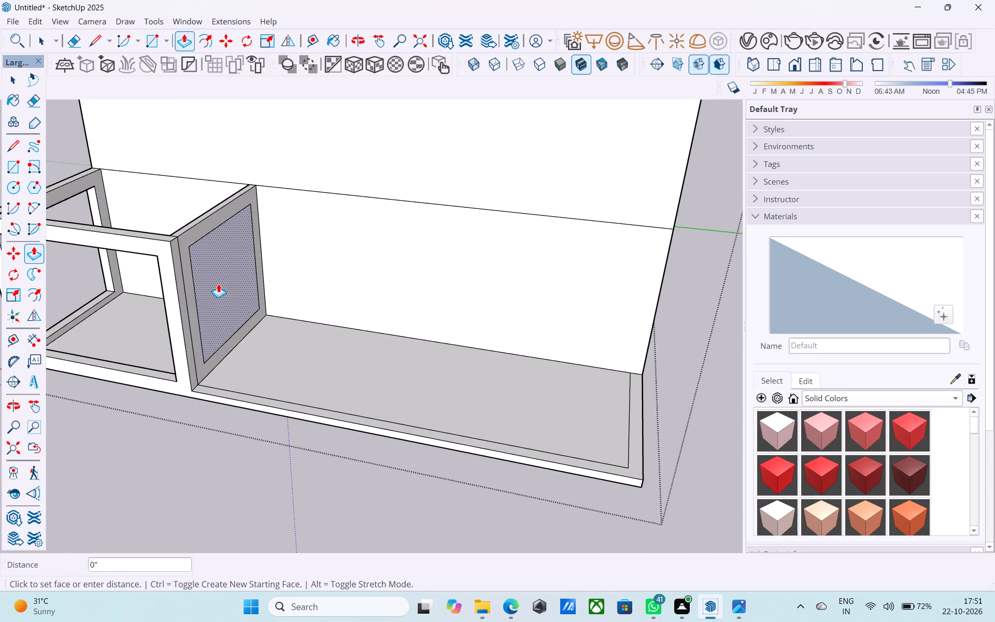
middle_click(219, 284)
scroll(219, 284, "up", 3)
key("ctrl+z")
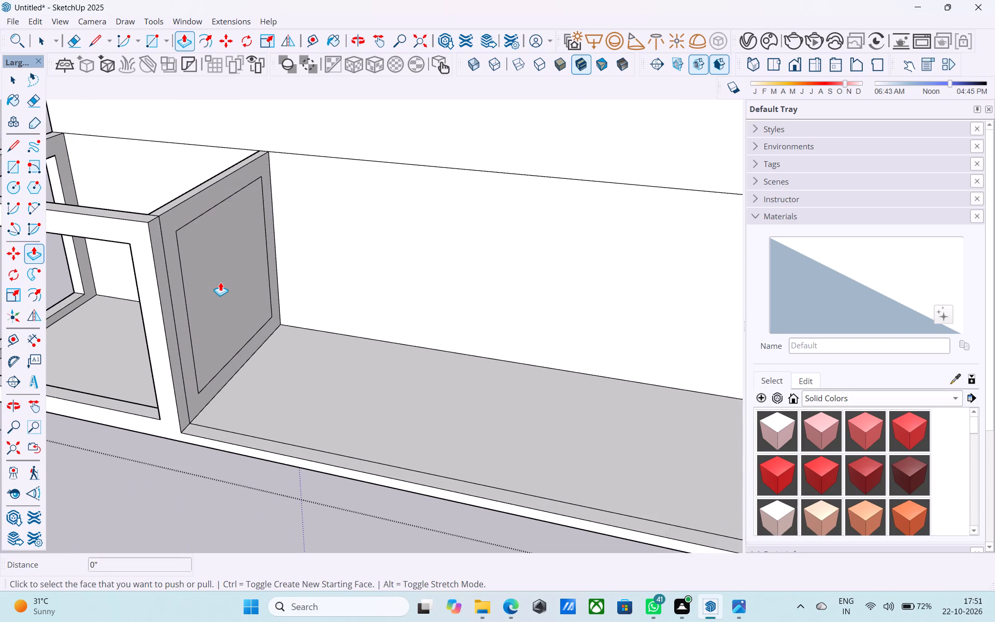
Push/Pull the inset panel on the small room's side wall inward 6" to cut an opening.
scroll(220, 282, "up", 2)
left_click(220, 282)
left_click(199, 271)
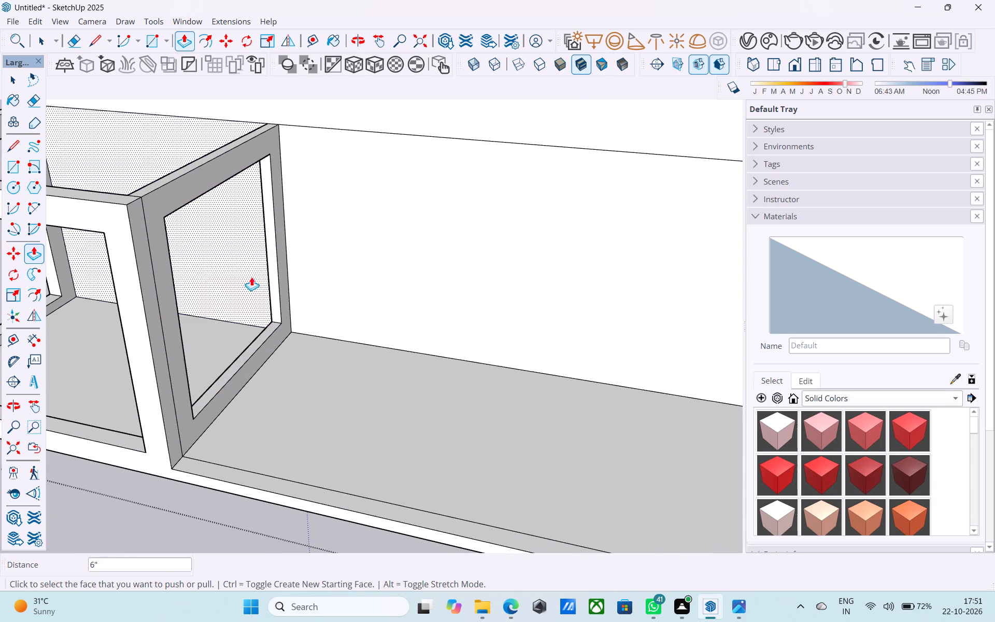
Draw a rectangle between the inner corners of the small room's wall tops to close its open top.
scroll(290, 282, "down", 11)
middle_click_drag(244, 307, 329, 294)
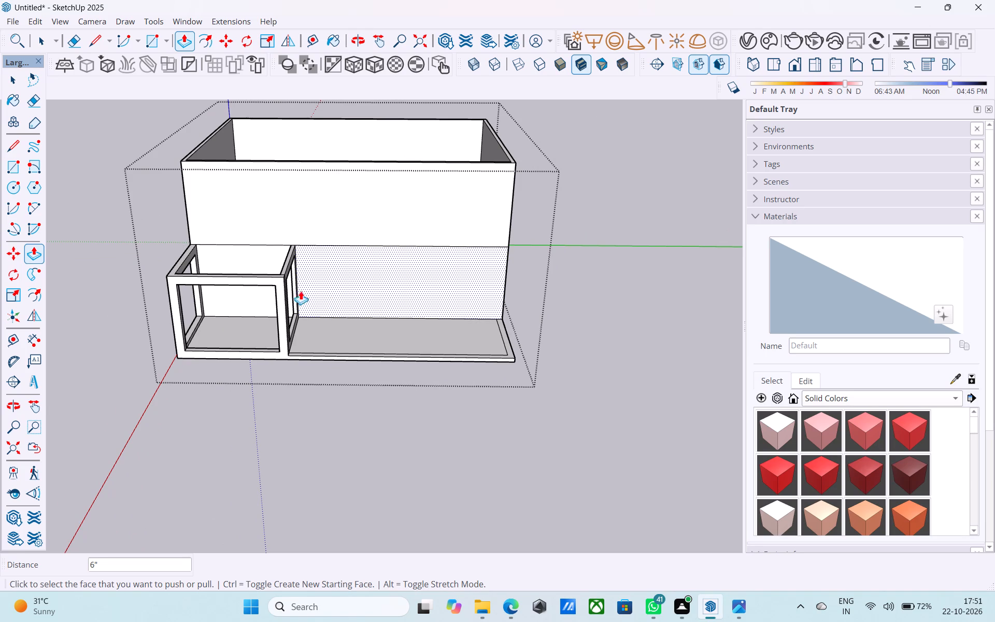
scroll(298, 290, "up", 5)
scroll(301, 282, "down", 2)
middle_click_drag(301, 282, 344, 329)
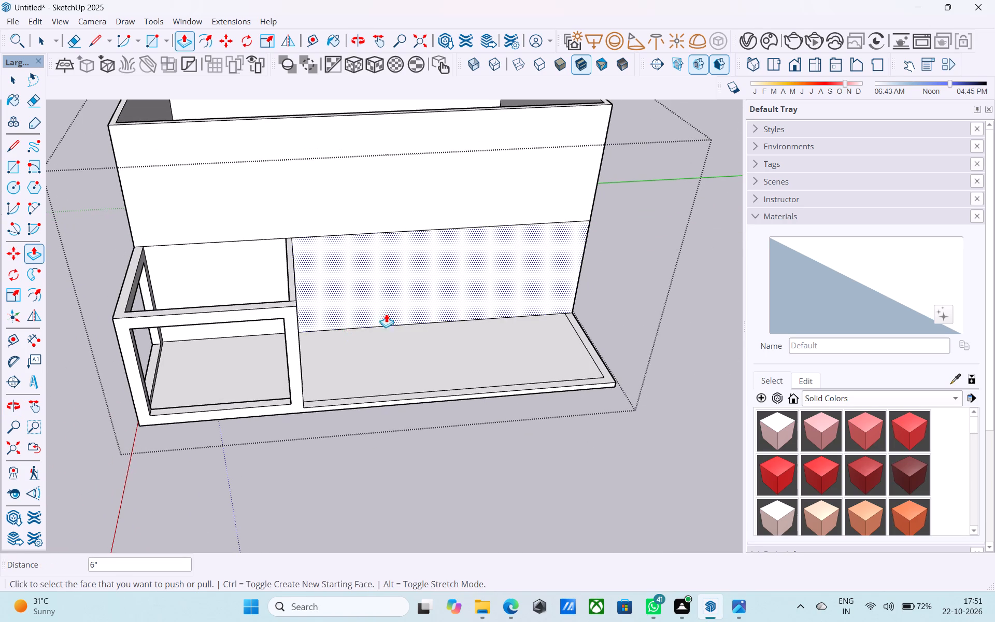
scroll(414, 303, "down", 4)
middle_click_drag(415, 313, 400, 392)
scroll(257, 326, "up", 4)
scroll(218, 284, "up", 4)
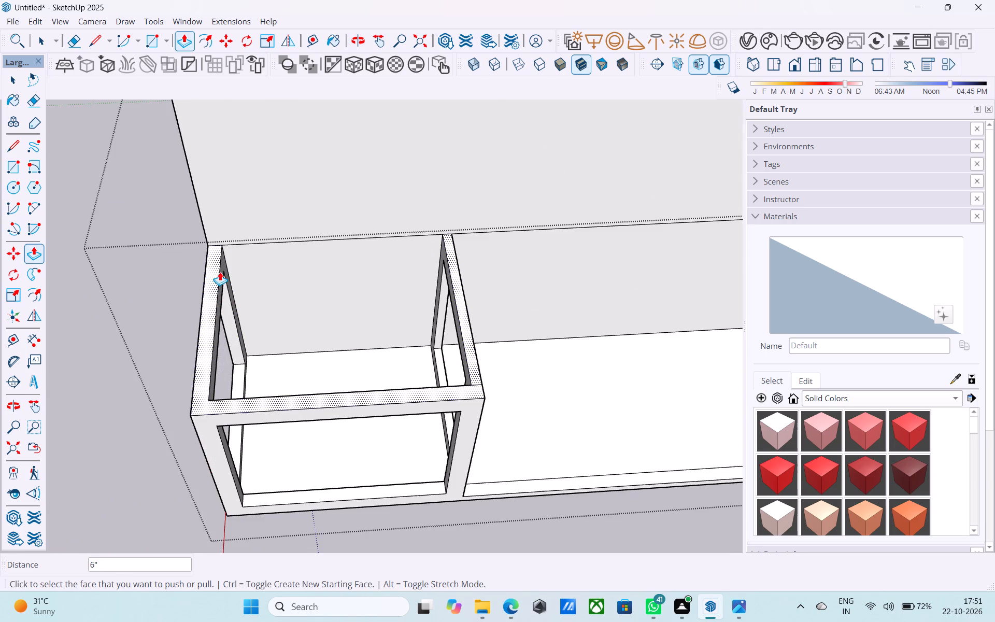
middle_click_drag(219, 271, 207, 265)
scroll(207, 264, "up", 4)
key("r")
left_click(236, 230)
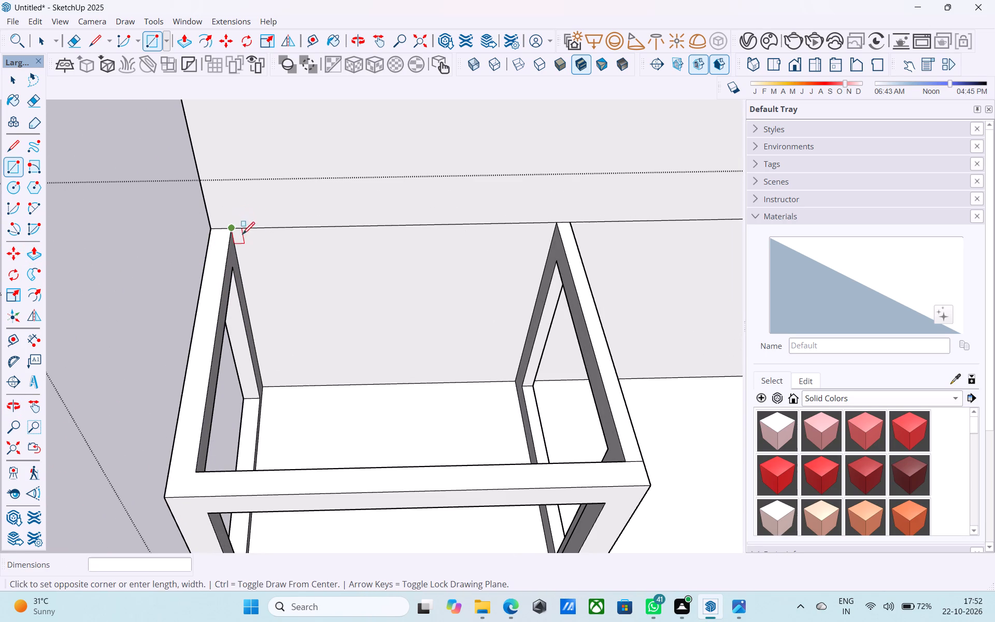
scroll(248, 238, "down", 5)
left_click(485, 377)
key("space")
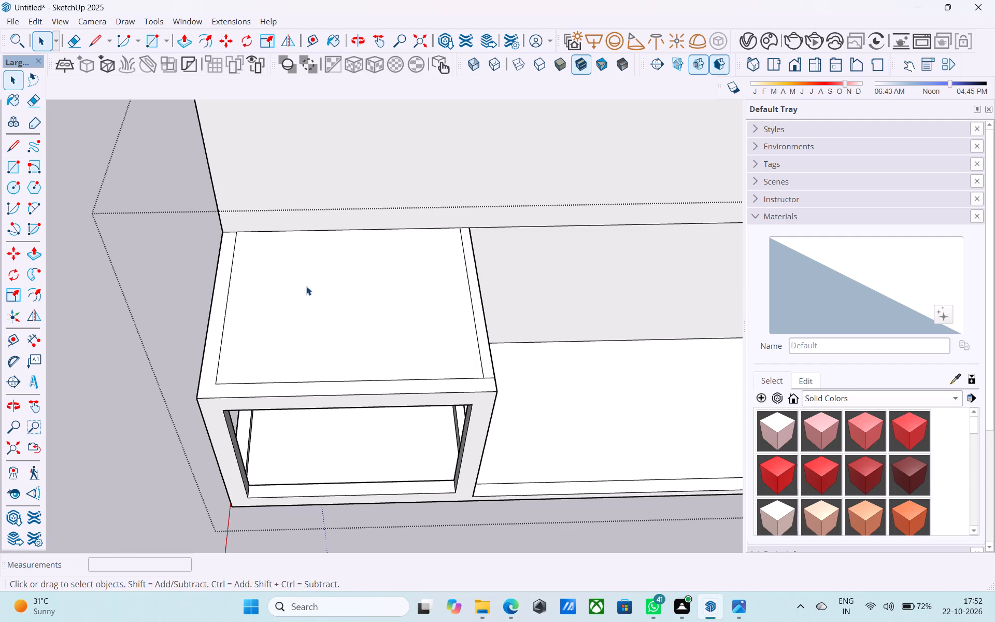
Reverse the new face covering the small room's top.
left_click(306, 286)
right_click(306, 286)
left_click(400, 462)
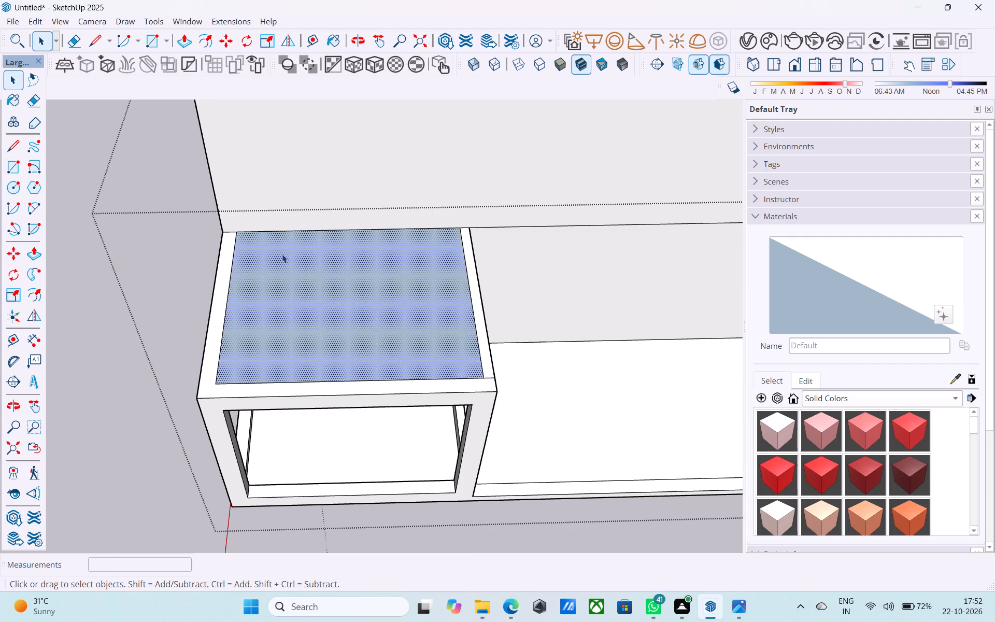
Draw 6" vertical lines up from two diagonally opposite corners of the small room's top face.
key("l")
left_click(478, 376)
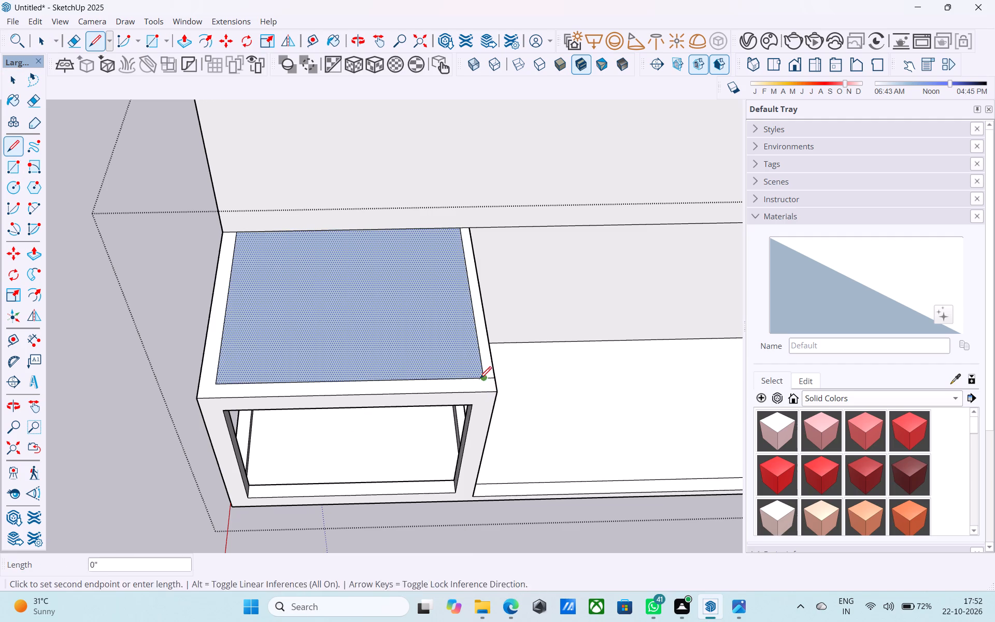
middle_click_drag(479, 379, 386, 251)
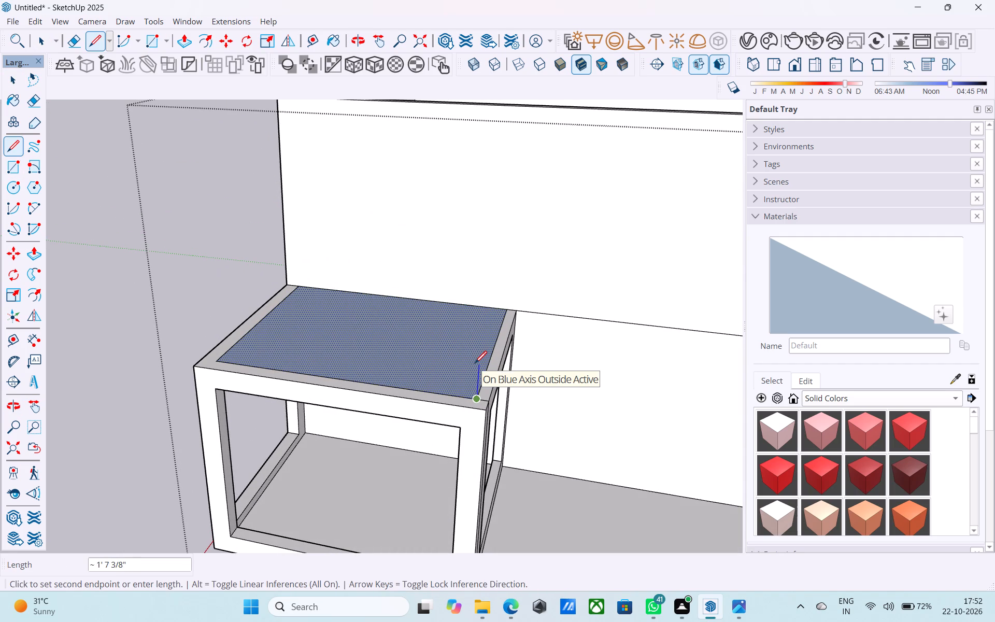
type("6\"")
key("Return")
key("space")
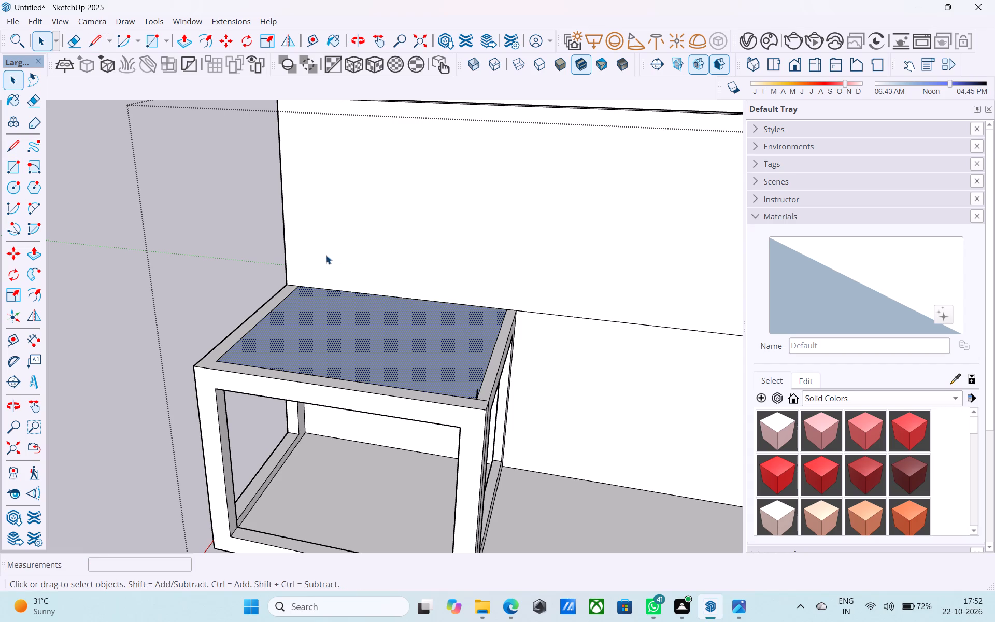
key("l")
left_click(298, 286)
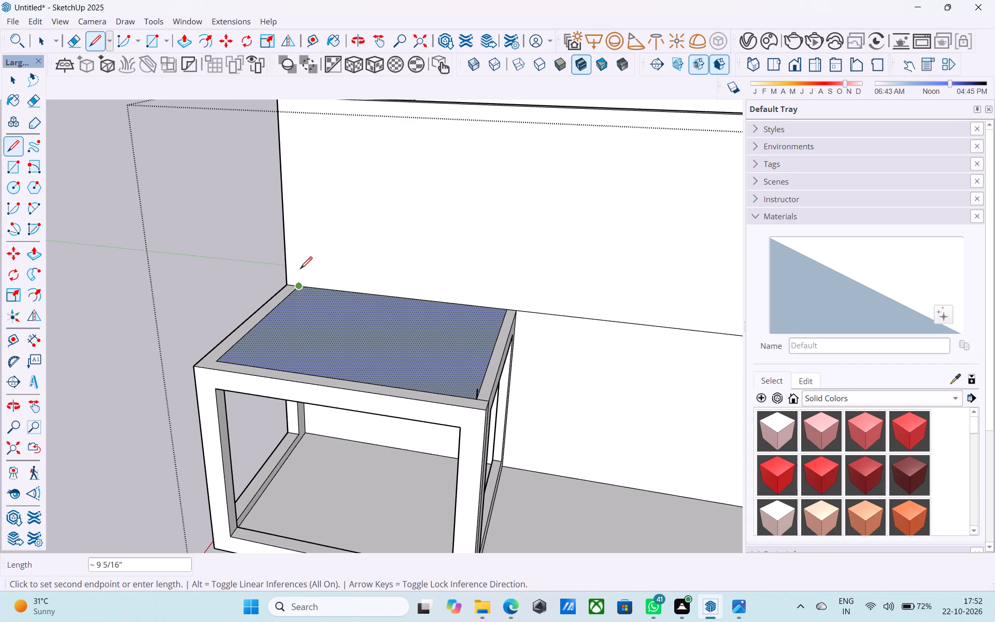
type("6\"")
key("Return")
Draw a rectangle between the upper ends of the two 6" vertical lines to form the slab's top face.
scroll(296, 286, "up", 3)
key("r")
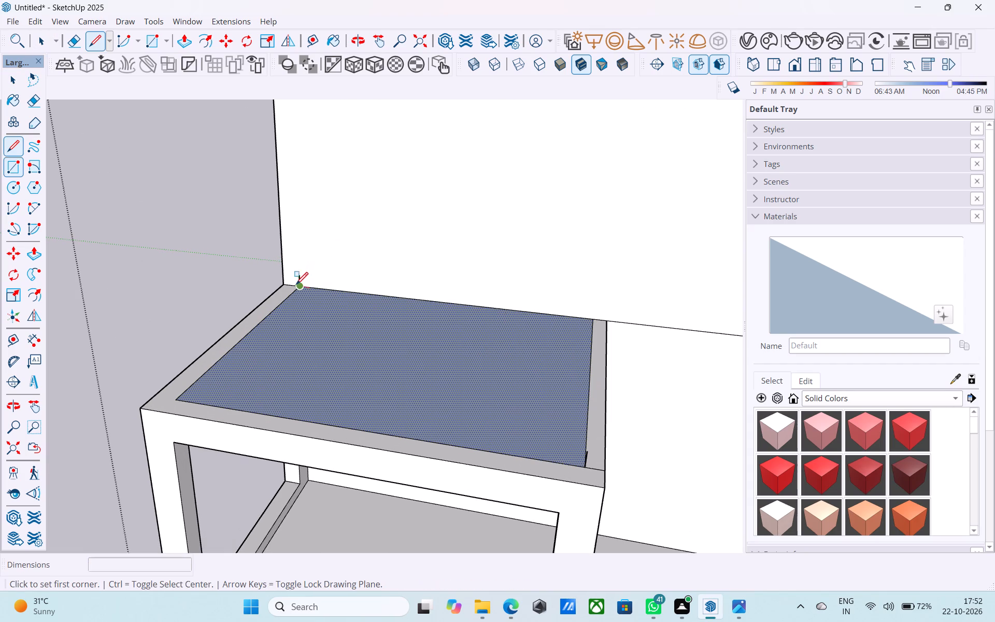
left_click(299, 278)
scroll(303, 279, "down", 6)
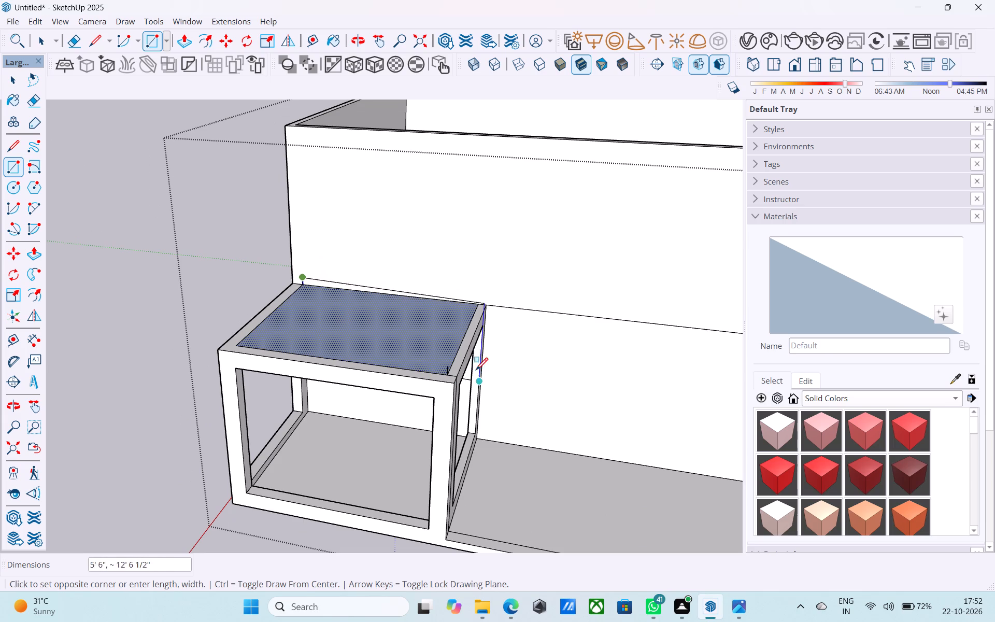
left_click(449, 368)
key("space")
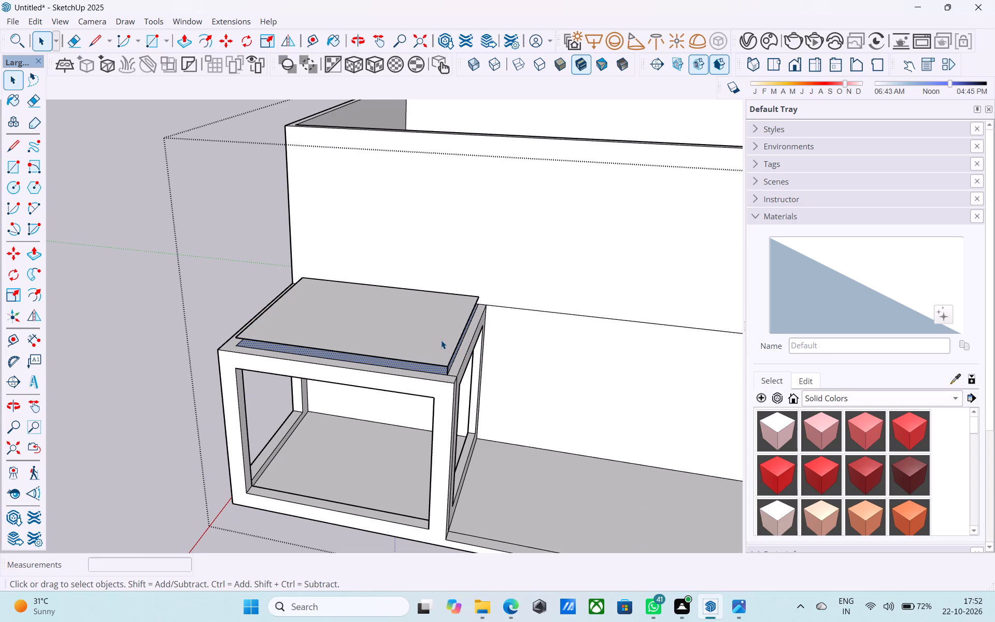
Draw 6" vertical edges at the two remaining slab corners to close the slab's side faces.
left_click(93, 40)
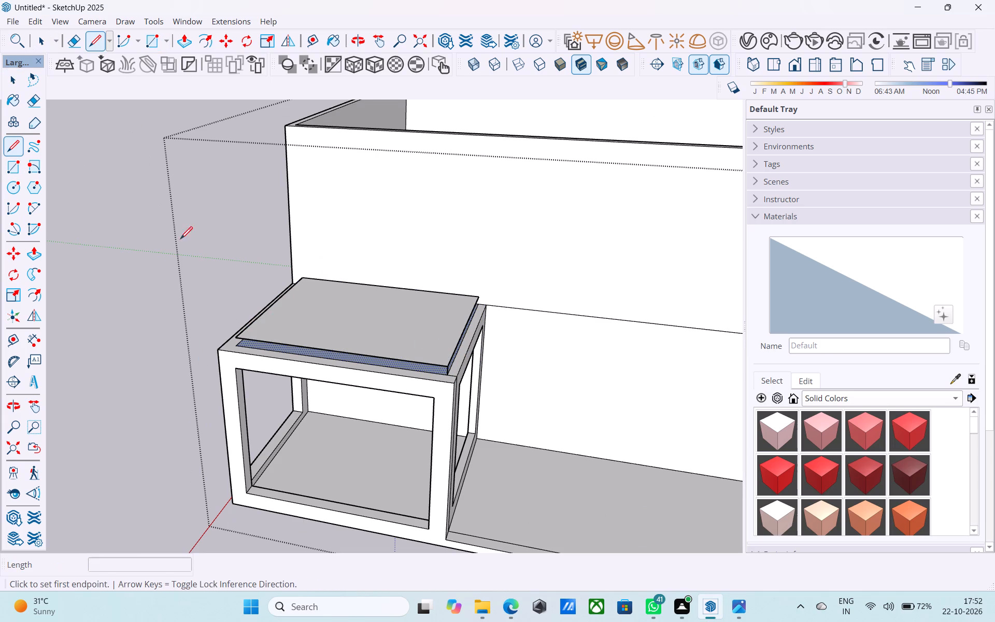
scroll(220, 293, "up", 1)
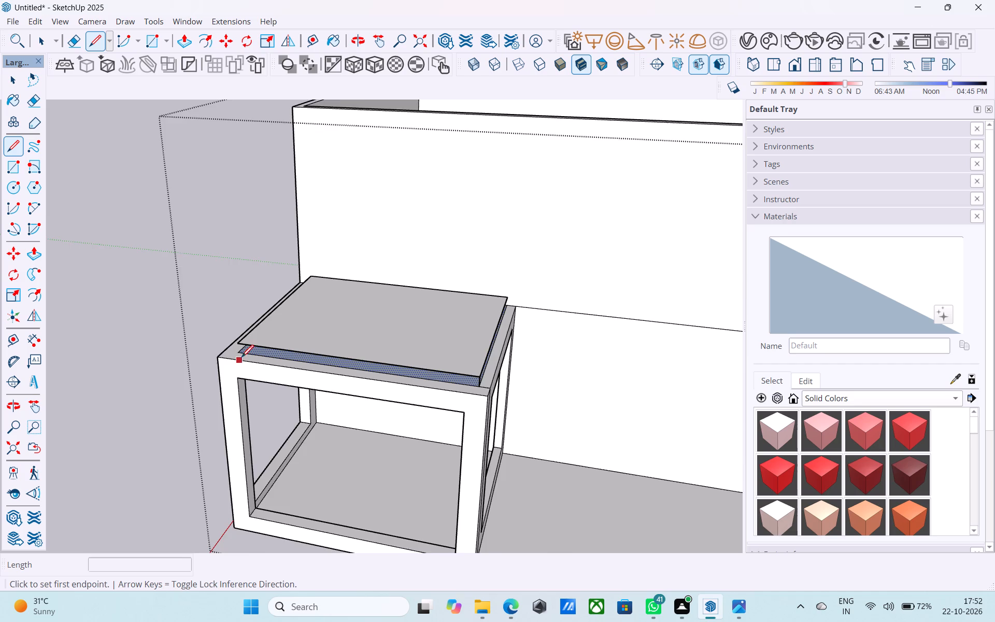
scroll(242, 356, "up", 7)
left_click(238, 347)
left_click(233, 334)
scroll(149, 318, "down", 2)
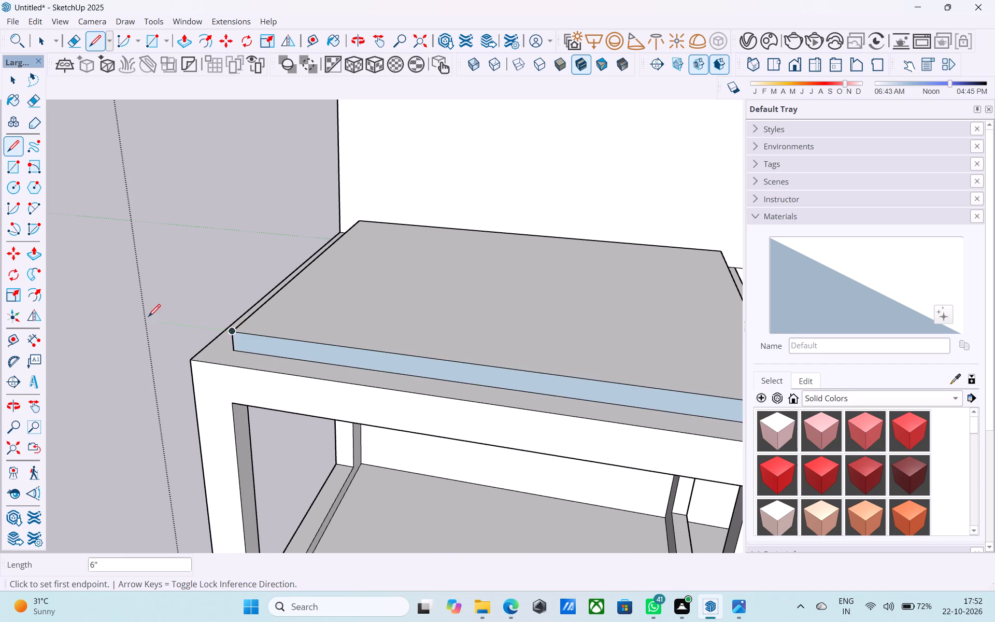
scroll(148, 318, "down", 9)
scroll(342, 288, "up", 16)
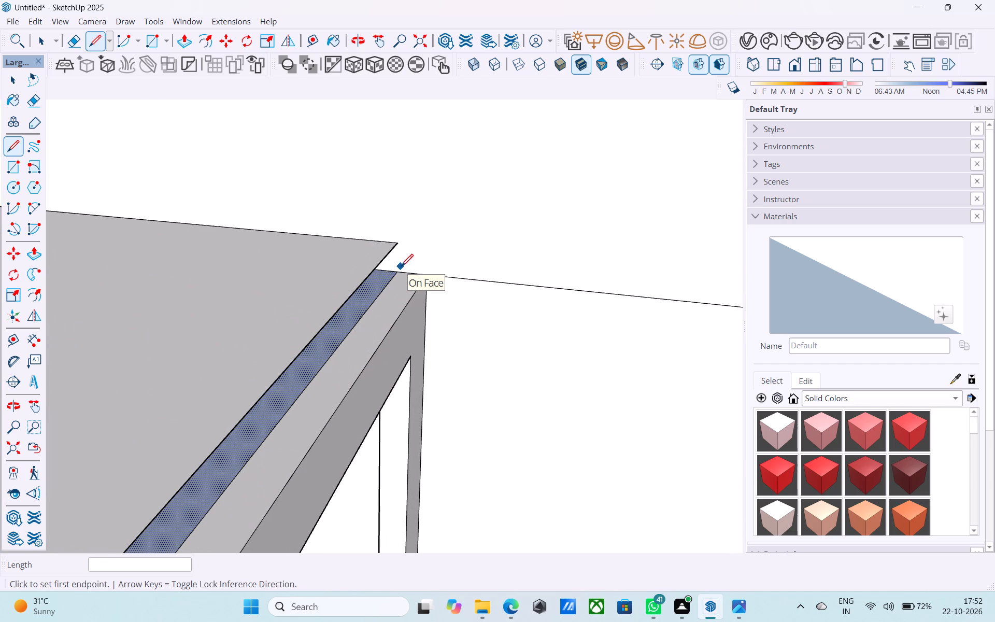
left_click(398, 270)
left_click(398, 250)
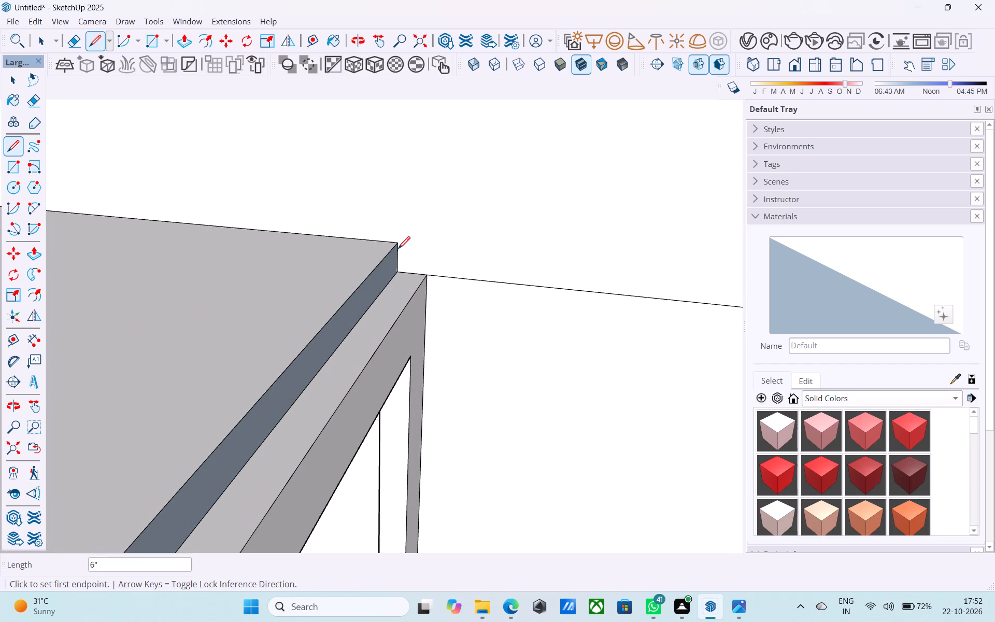
Reverse the slab's edge face on the small room's red-axis side.
scroll(398, 246, "down", 16)
middle_click_drag(224, 264, 529, 266)
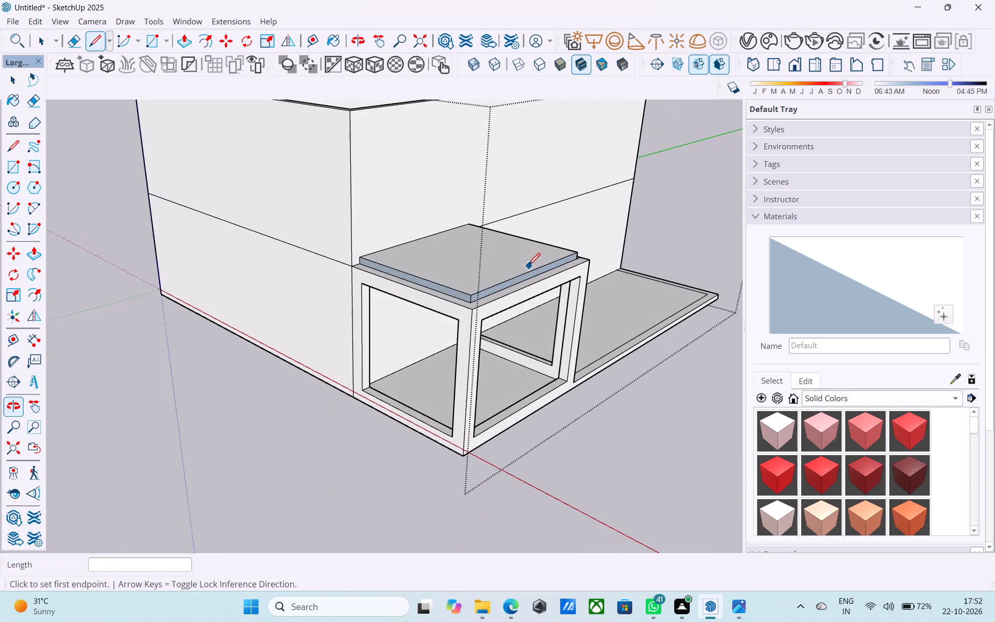
scroll(528, 266, "up", 4)
key("space")
scroll(430, 315, "up", 3)
left_click(431, 314)
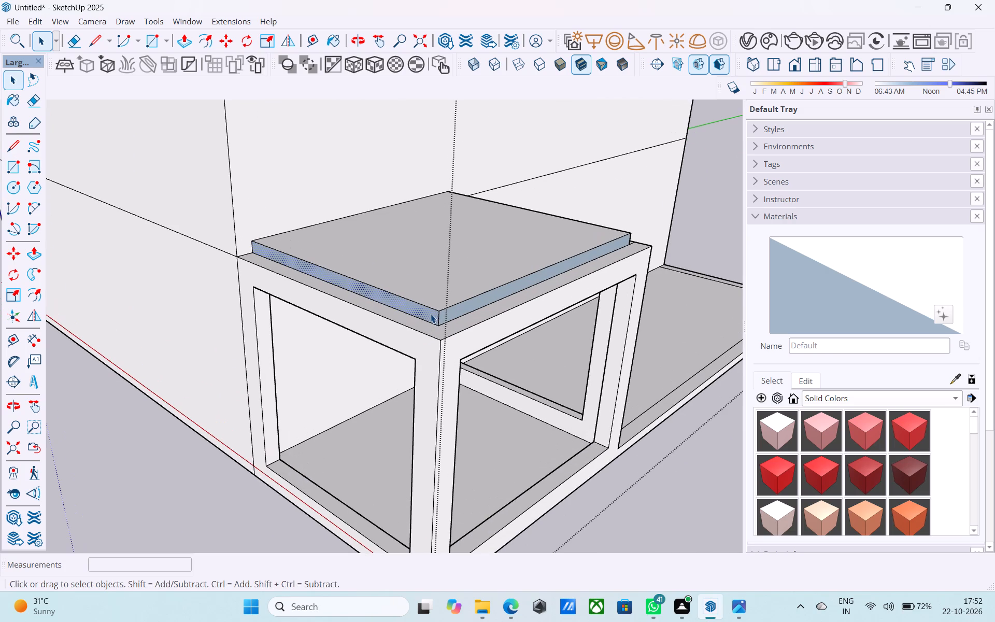
right_click(431, 314)
left_click(471, 173)
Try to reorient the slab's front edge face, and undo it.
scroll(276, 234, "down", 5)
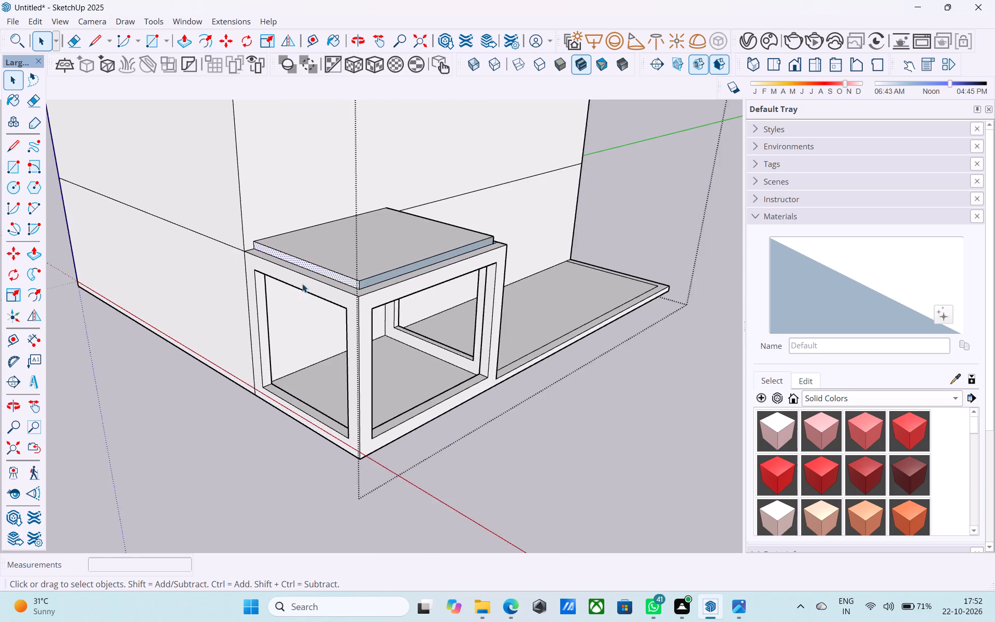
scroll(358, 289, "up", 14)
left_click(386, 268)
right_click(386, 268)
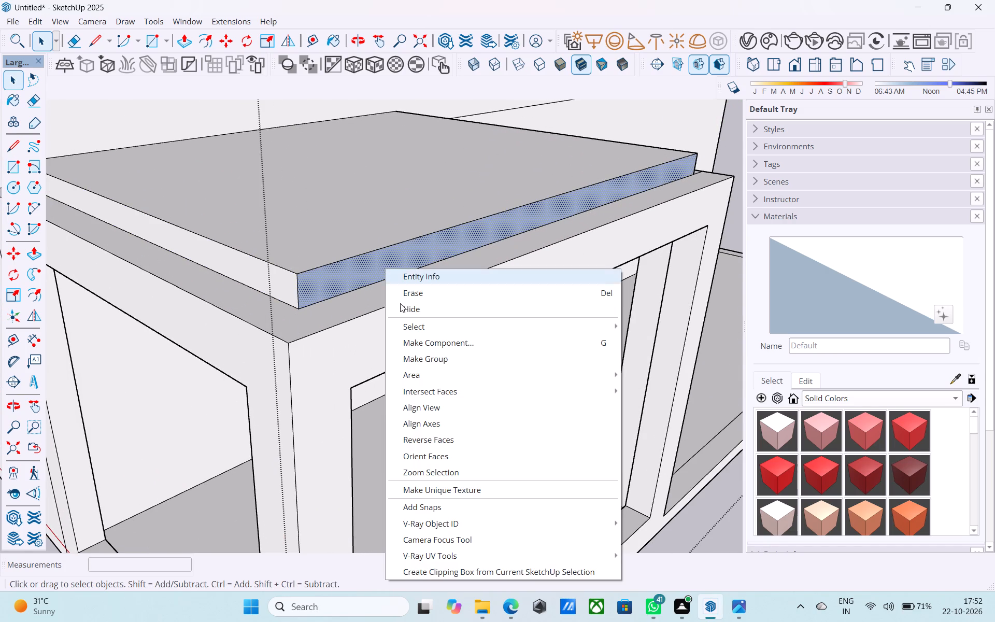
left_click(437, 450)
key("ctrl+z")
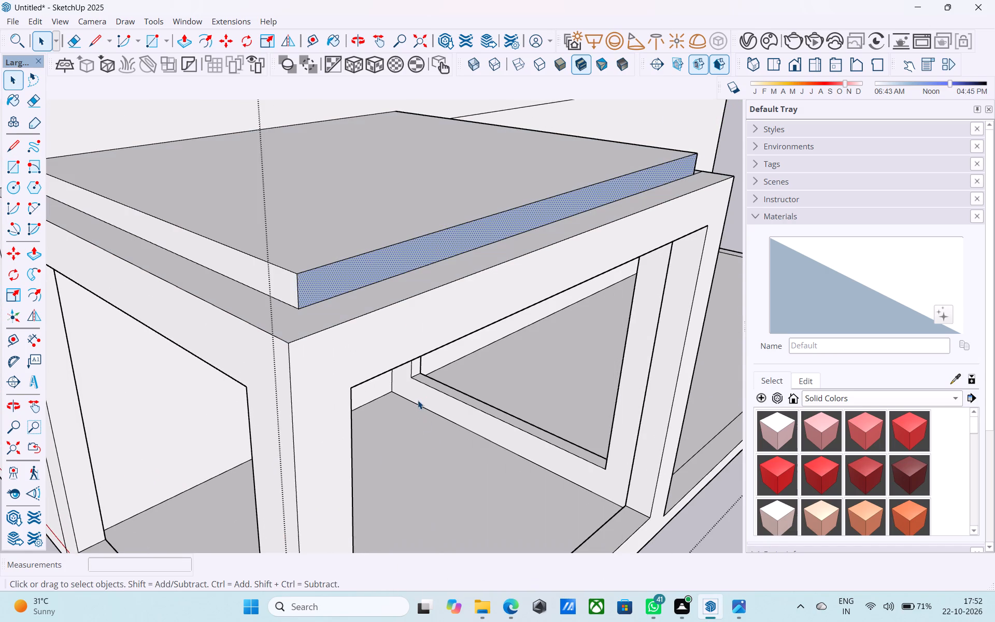
Reverse the slab's front edge face.
left_click(370, 280)
right_click(369, 280)
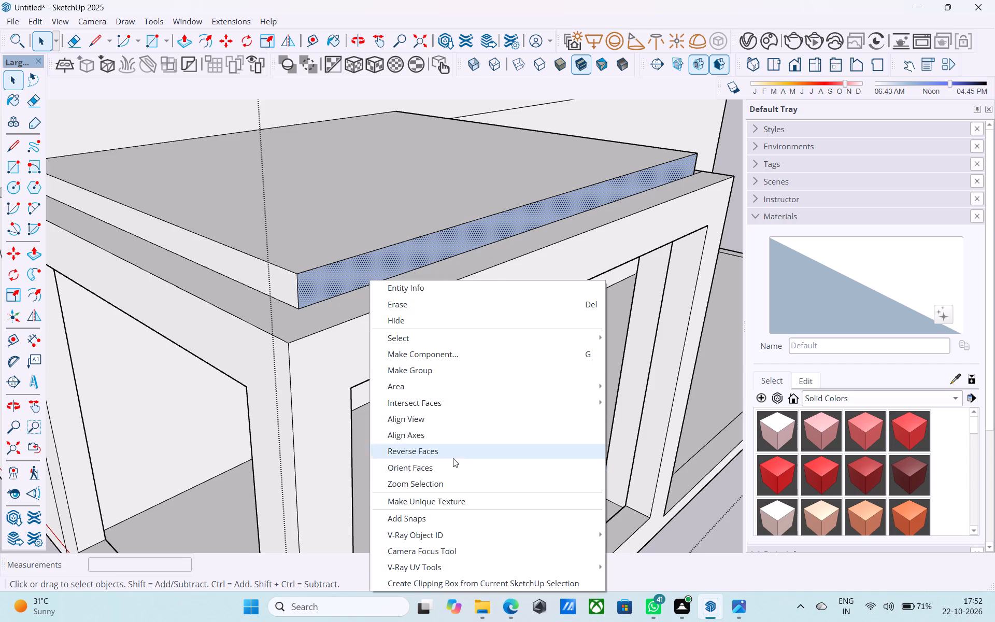
left_click(453, 458)
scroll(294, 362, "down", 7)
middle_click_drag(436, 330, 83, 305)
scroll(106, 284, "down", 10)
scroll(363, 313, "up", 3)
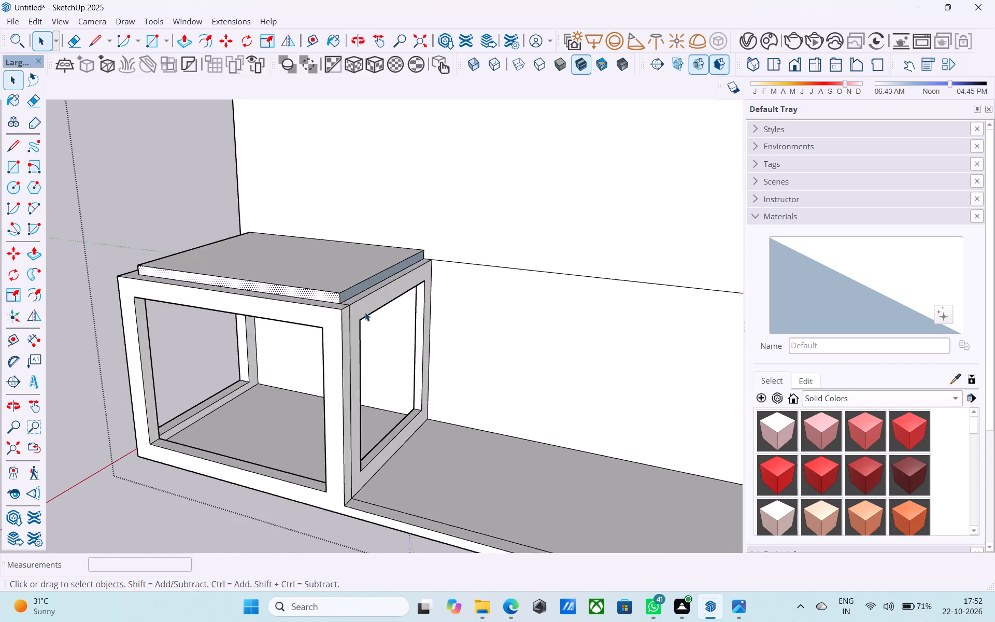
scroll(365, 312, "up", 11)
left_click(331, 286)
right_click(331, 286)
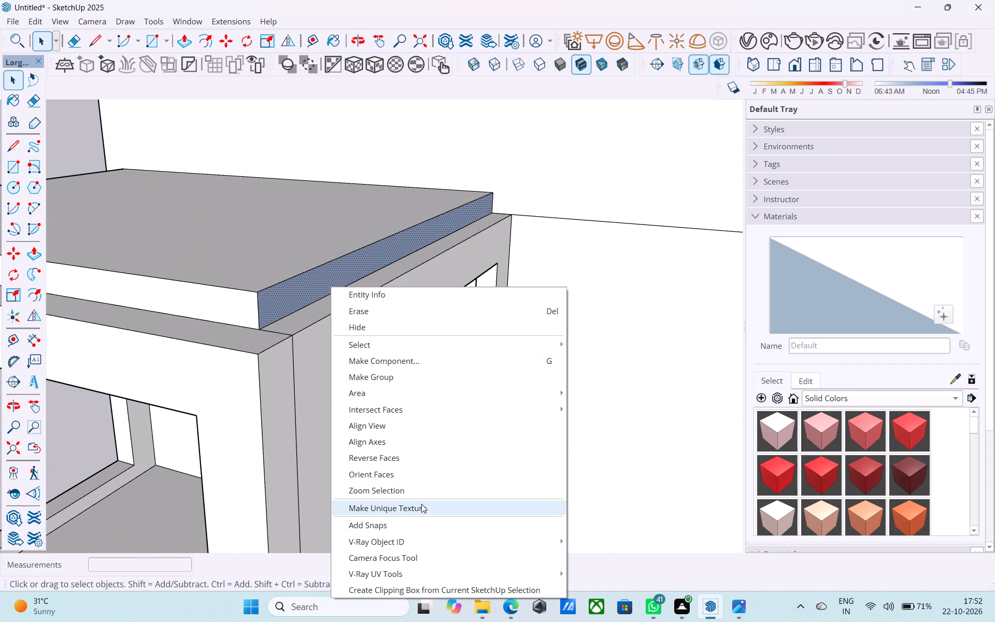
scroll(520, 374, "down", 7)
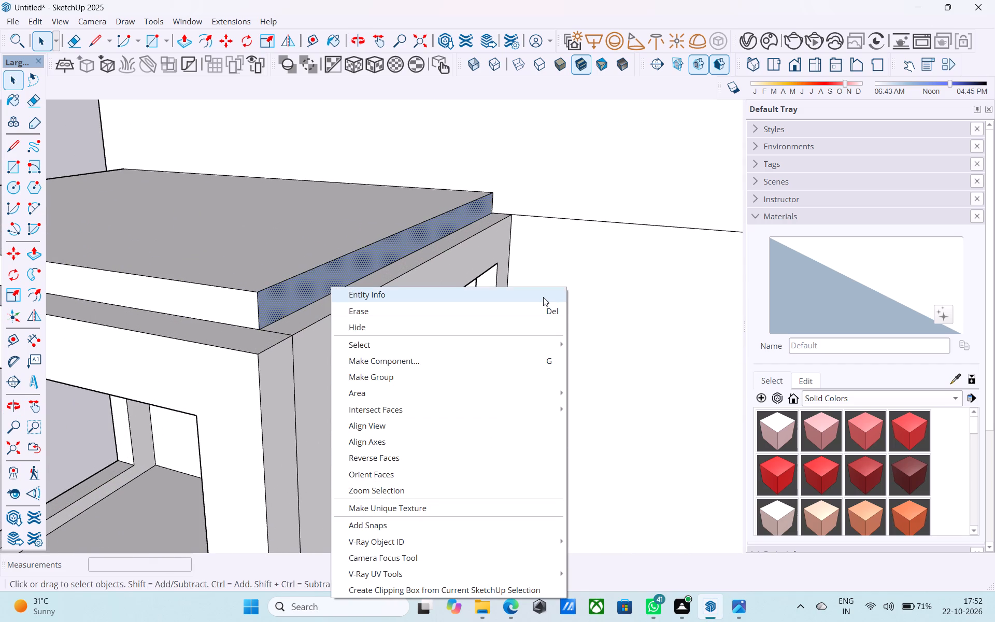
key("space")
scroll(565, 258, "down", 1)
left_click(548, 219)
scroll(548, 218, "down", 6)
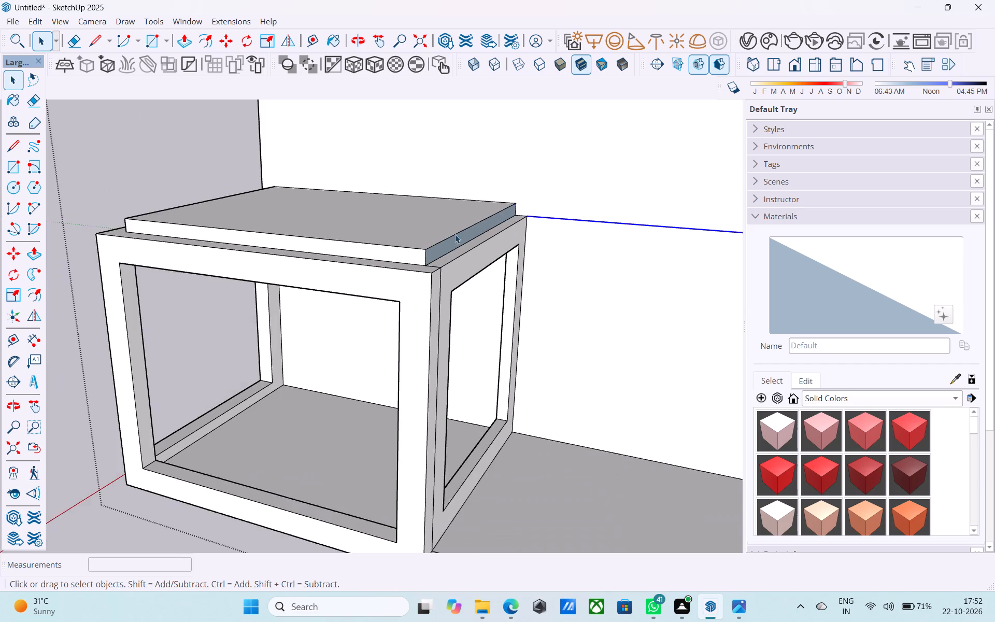
Erase the short line across the small room's wall top at the slab's front corner beside the open area.
middle_click_drag(445, 262, 474, 425)
scroll(471, 413, "up", 8)
key("e")
left_click_drag(444, 413, 438, 421)
Push/Pull the small room's wall-top face up flush with the slab's top surface.
scroll(467, 402, "down", 13)
middle_click_drag(318, 380, 489, 350)
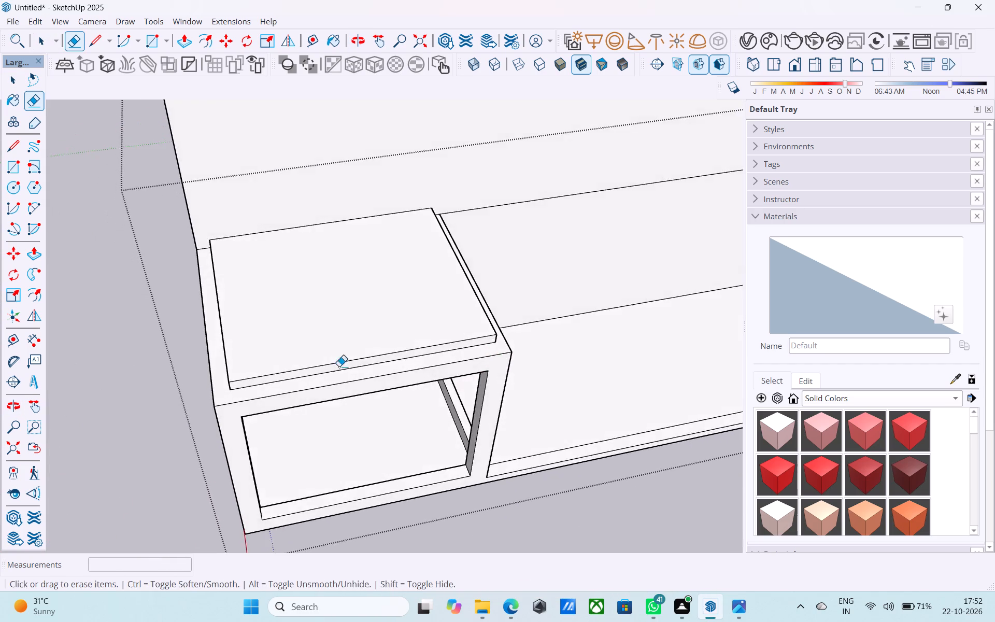
scroll(218, 373, "up", 5)
key("space")
left_click(218, 377)
key("p")
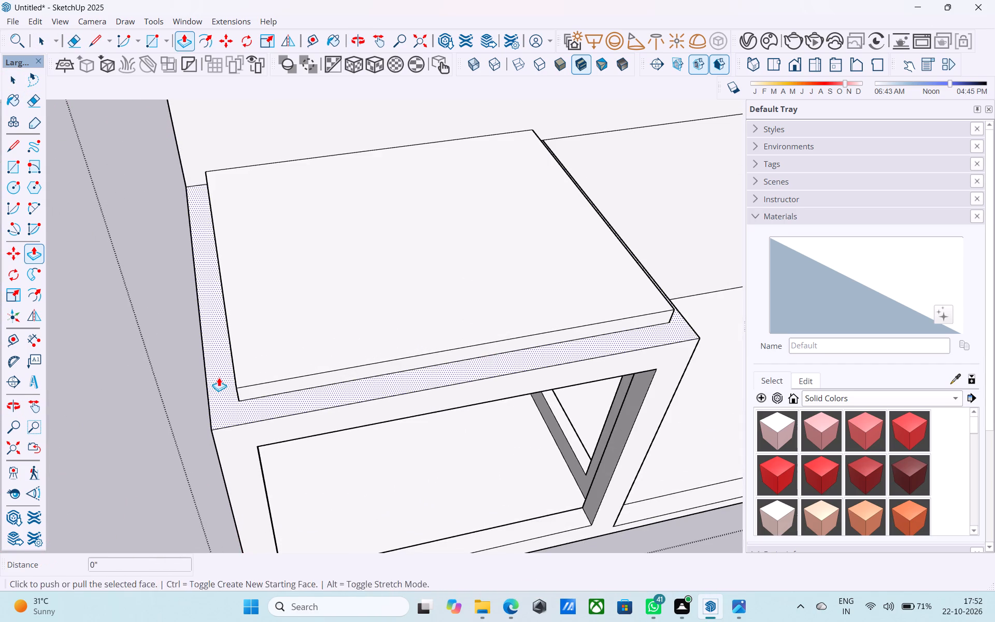
left_click(219, 377)
left_click_drag(277, 347, 283, 345)
Push/Pull the small room's wall-top face up 10' to raise the upper-storey walls.
left_click(212, 375)
scroll(241, 274, "down", 6)
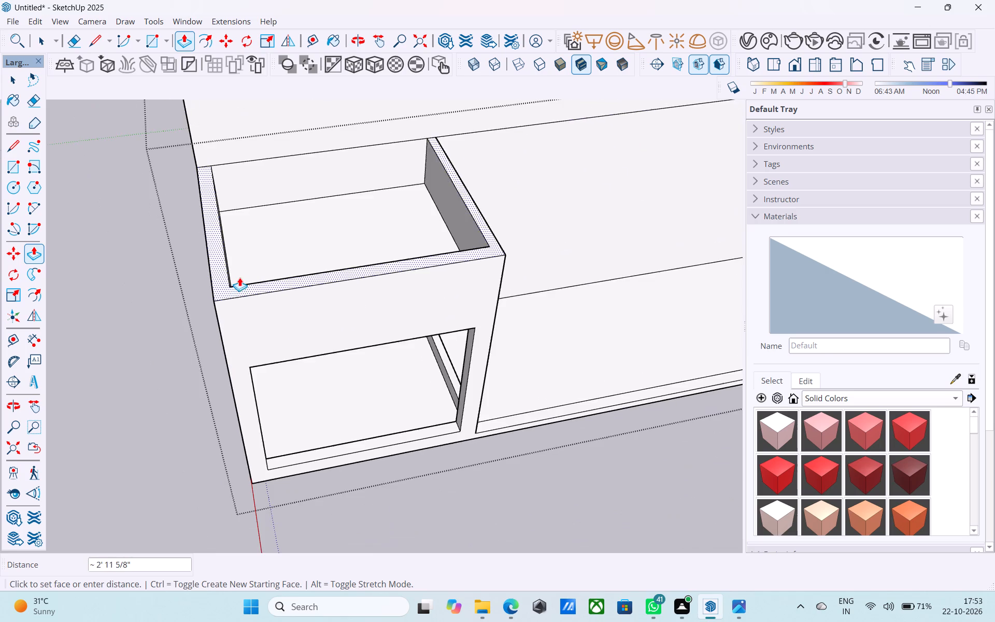
scroll(239, 277, "down", 5)
type("10'")
key("Return")
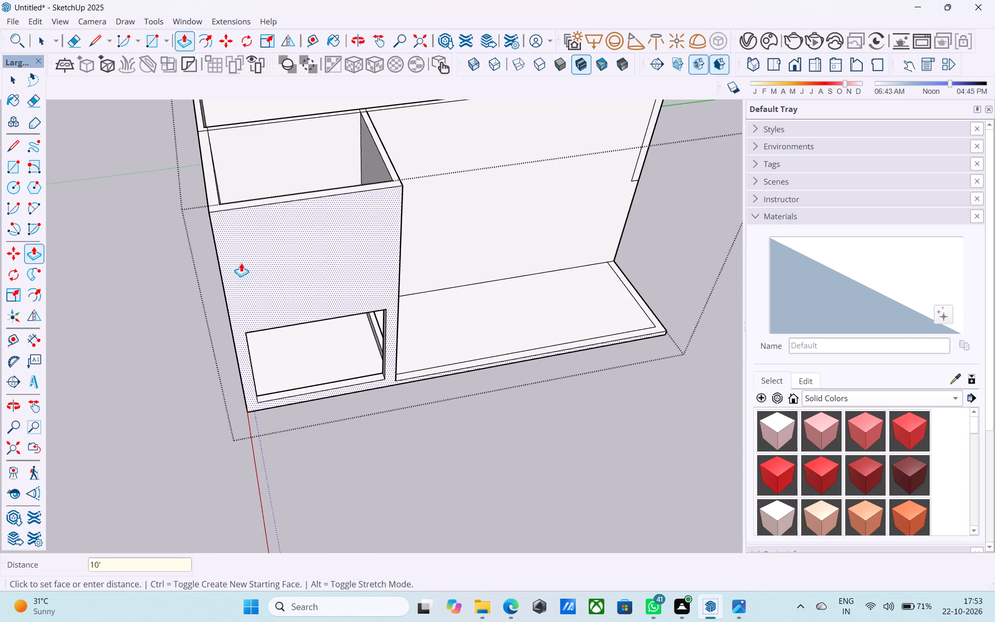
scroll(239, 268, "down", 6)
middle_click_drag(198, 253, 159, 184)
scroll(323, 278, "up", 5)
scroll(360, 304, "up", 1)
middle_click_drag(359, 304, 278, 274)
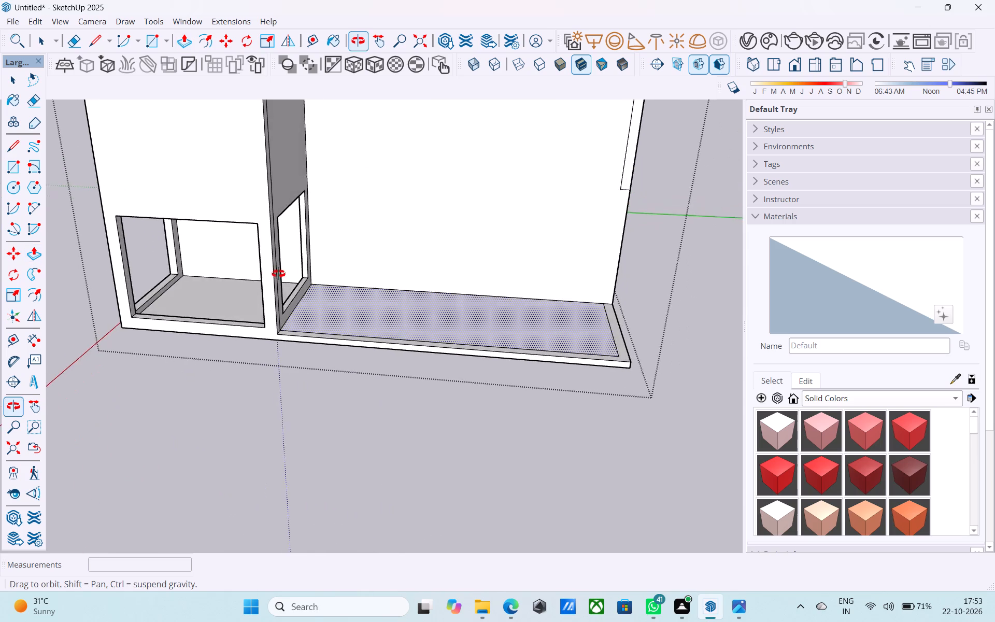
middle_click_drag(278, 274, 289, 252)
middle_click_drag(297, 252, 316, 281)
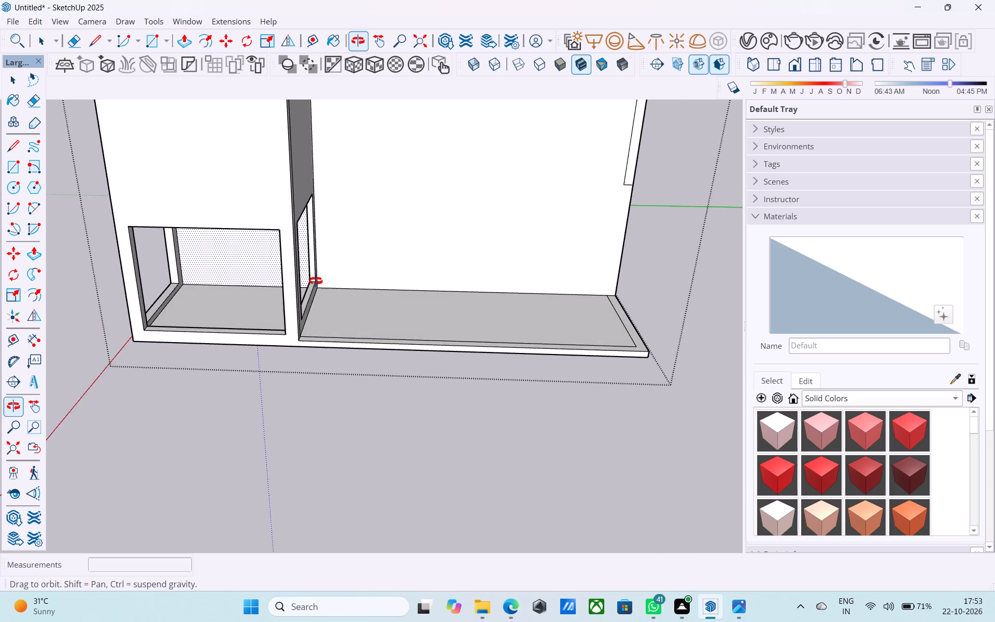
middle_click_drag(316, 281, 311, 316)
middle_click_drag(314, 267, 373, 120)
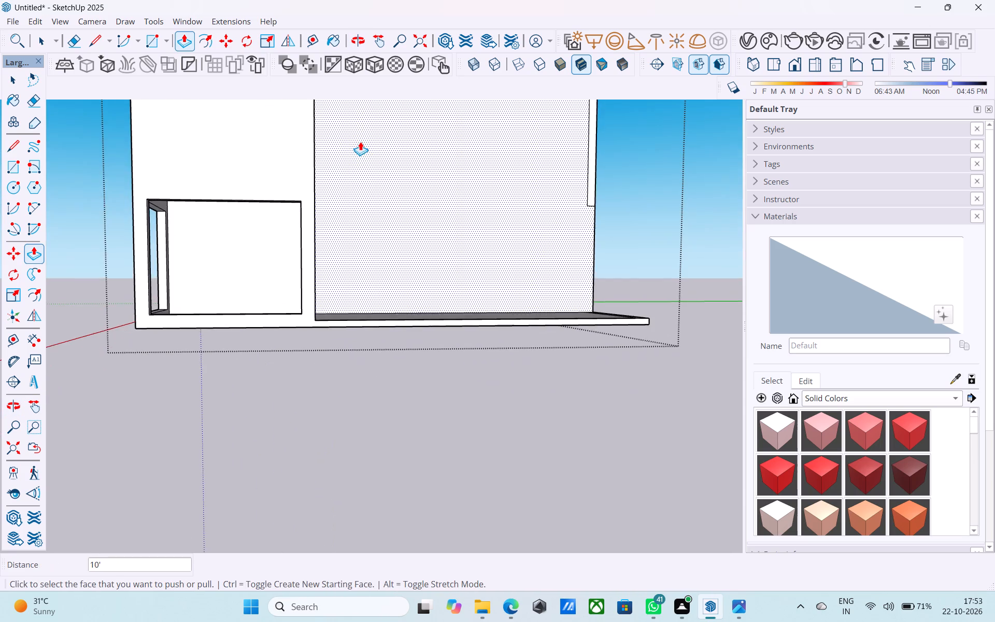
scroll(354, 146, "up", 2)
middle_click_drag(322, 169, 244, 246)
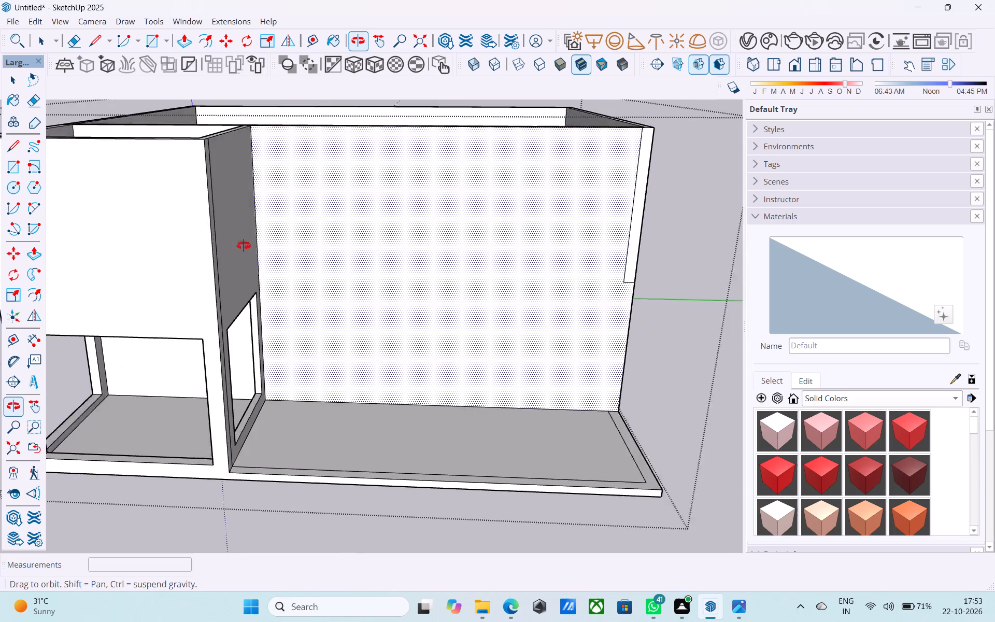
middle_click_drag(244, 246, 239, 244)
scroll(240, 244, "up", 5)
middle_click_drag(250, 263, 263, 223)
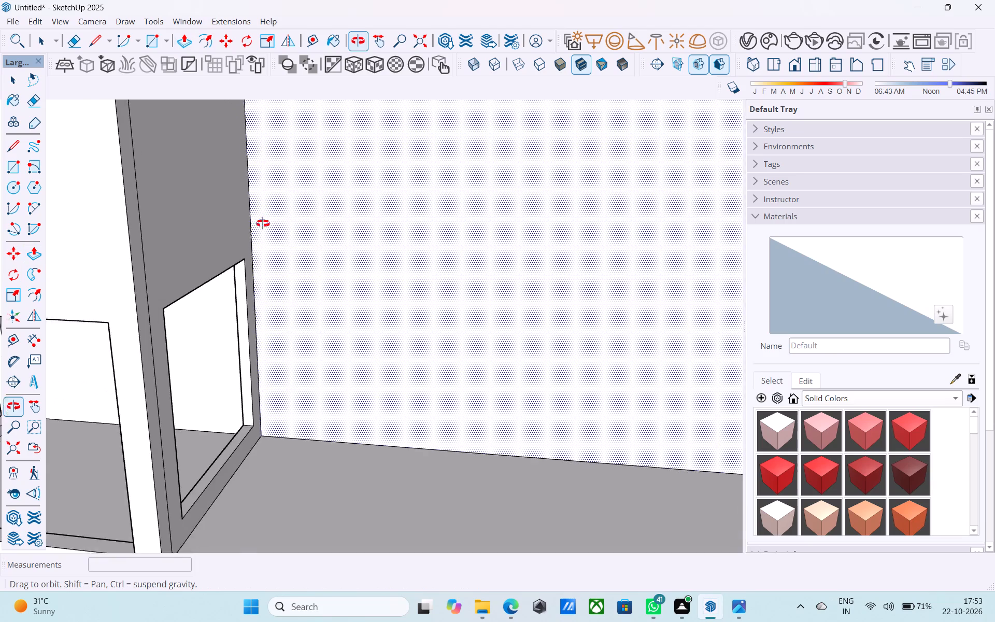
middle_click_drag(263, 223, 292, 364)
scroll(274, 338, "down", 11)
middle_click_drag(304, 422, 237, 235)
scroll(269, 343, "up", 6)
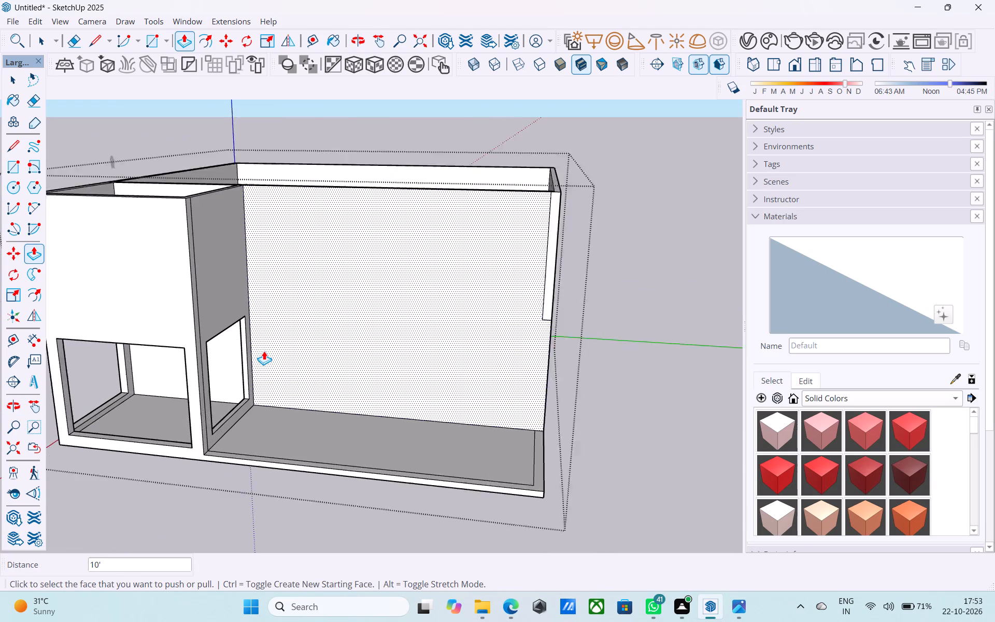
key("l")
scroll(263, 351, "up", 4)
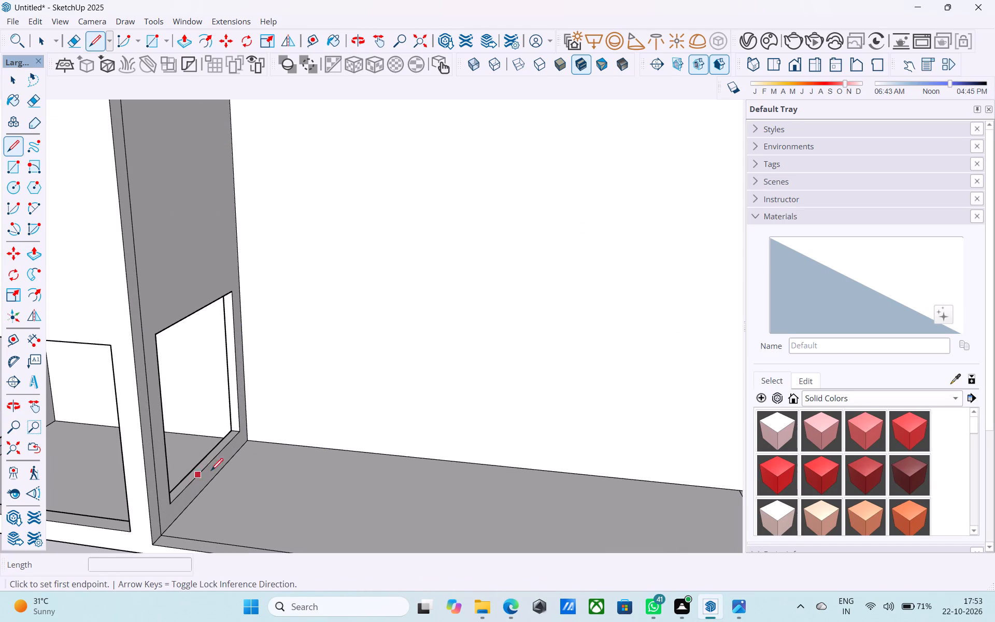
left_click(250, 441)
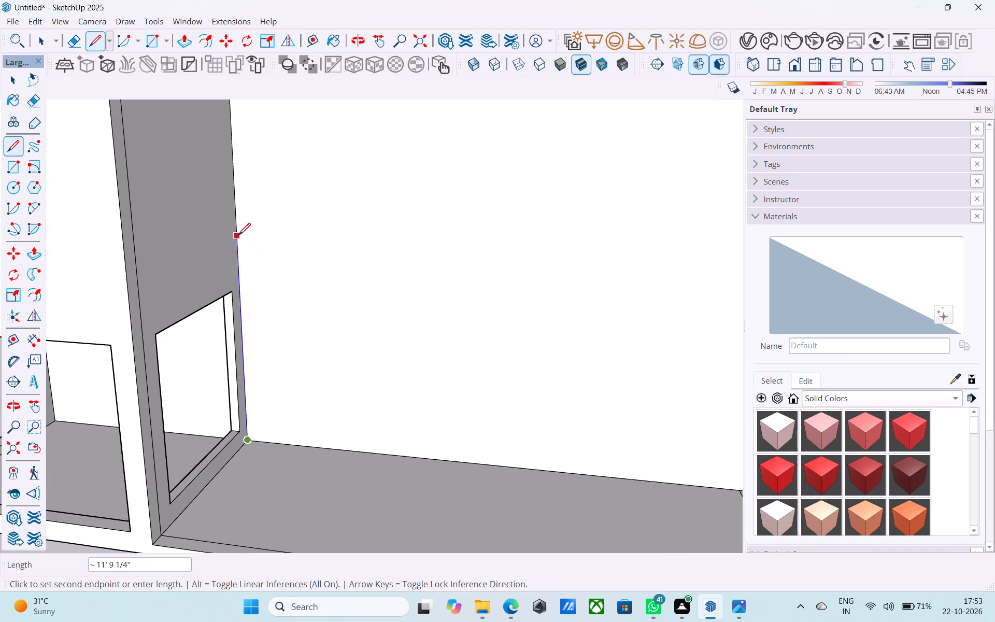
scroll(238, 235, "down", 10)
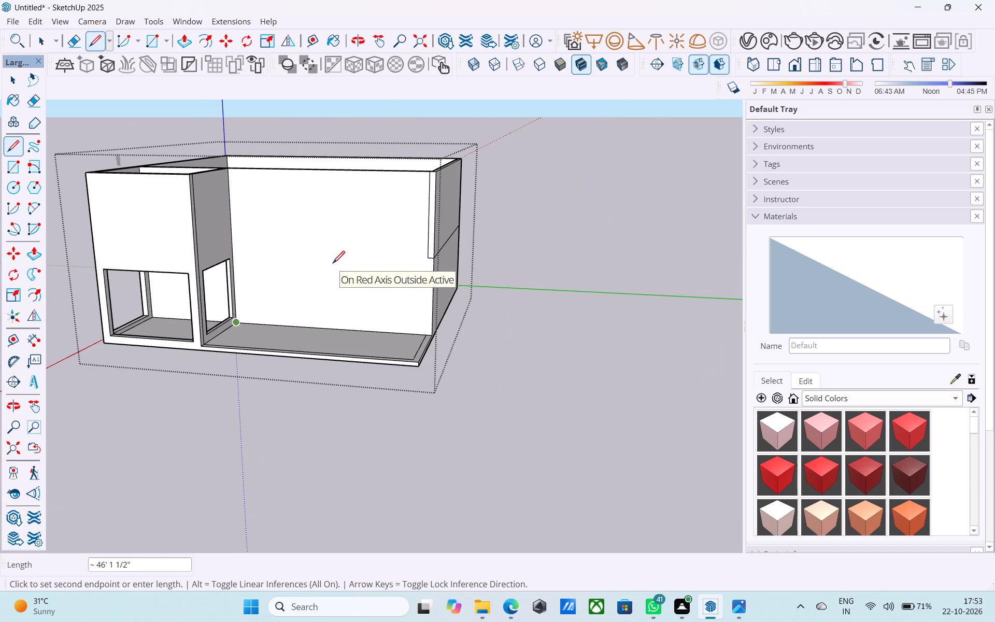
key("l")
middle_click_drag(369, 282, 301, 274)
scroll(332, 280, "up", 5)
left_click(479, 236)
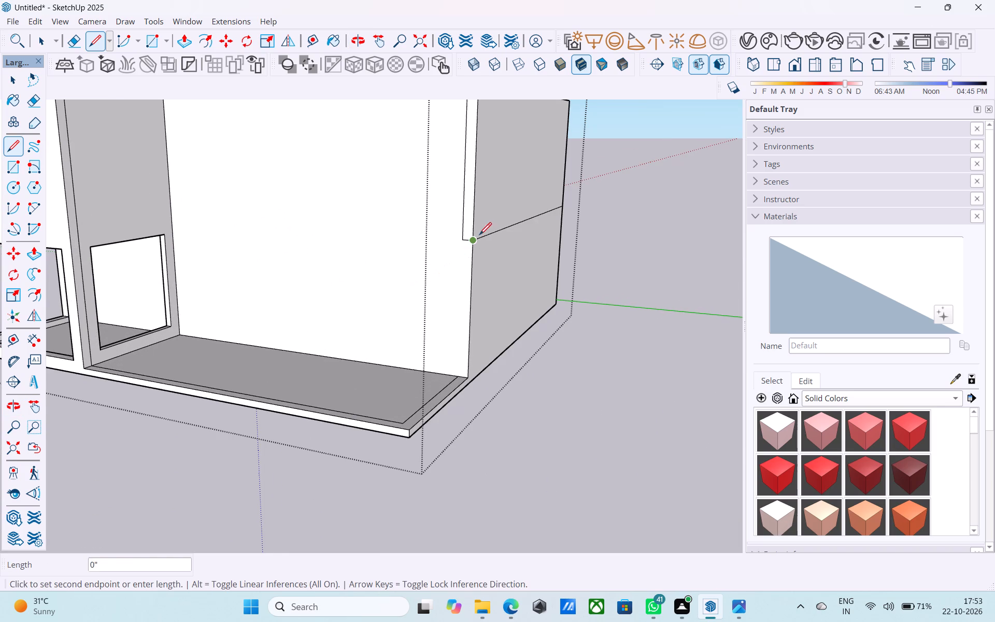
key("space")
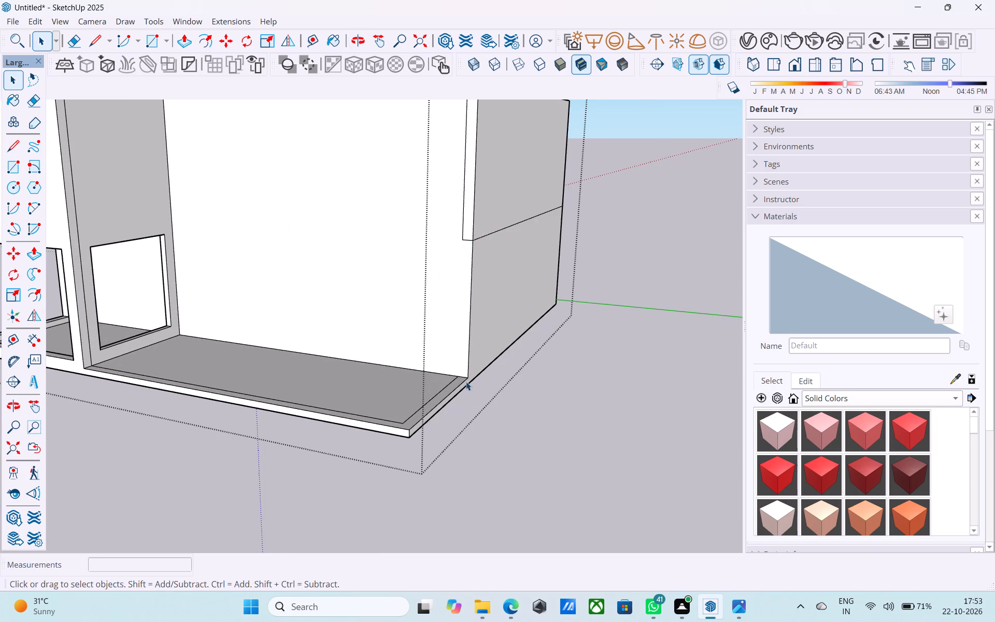
Draw a 27'3" horizontal line across the wall behind the open area, from the outer corner's storey line to the small room's wall.
key("l")
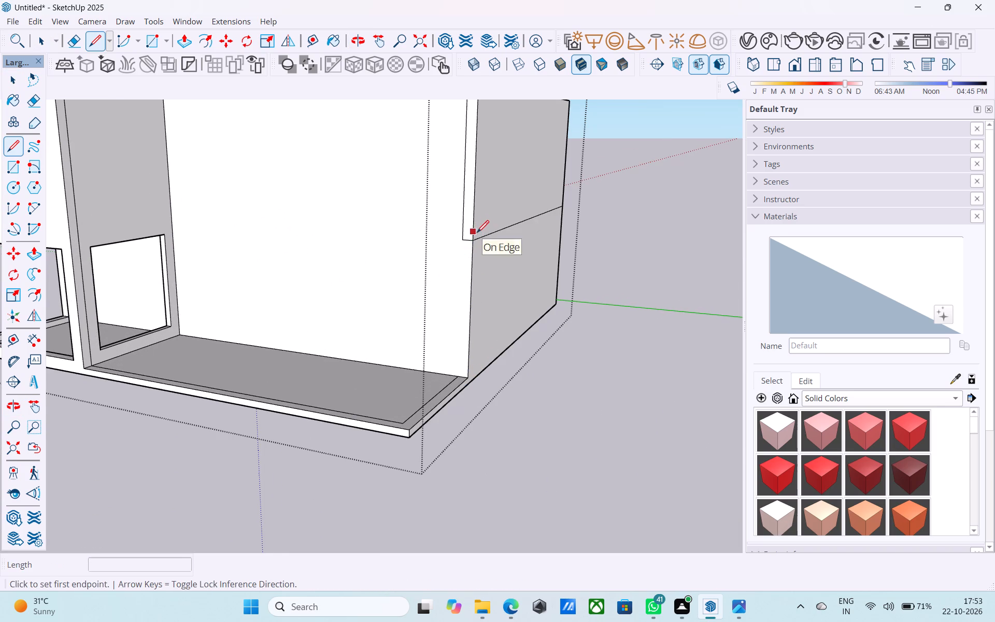
left_click(477, 235)
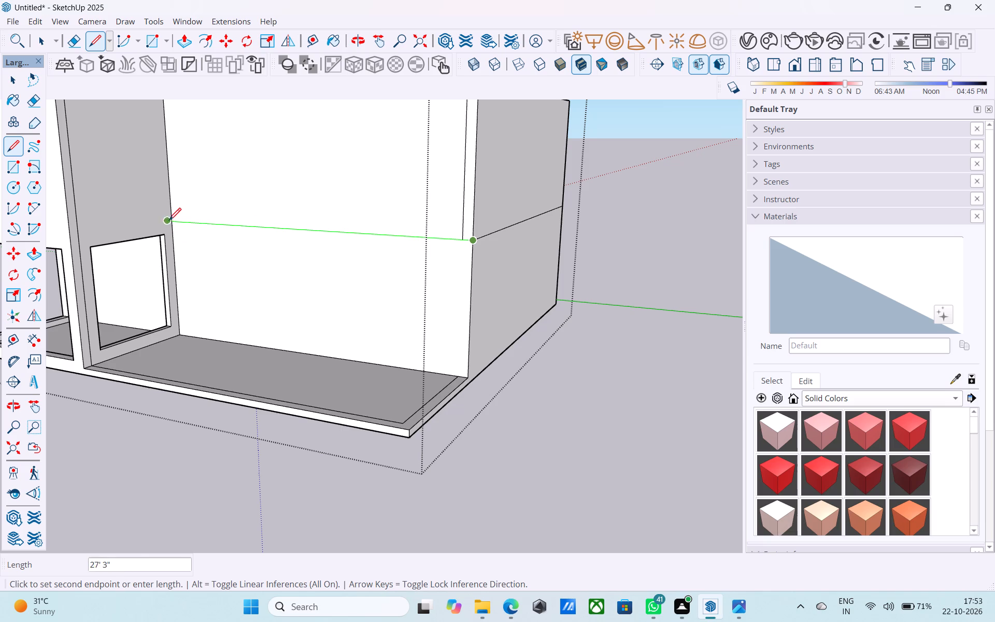
left_click(169, 221)
key("space")
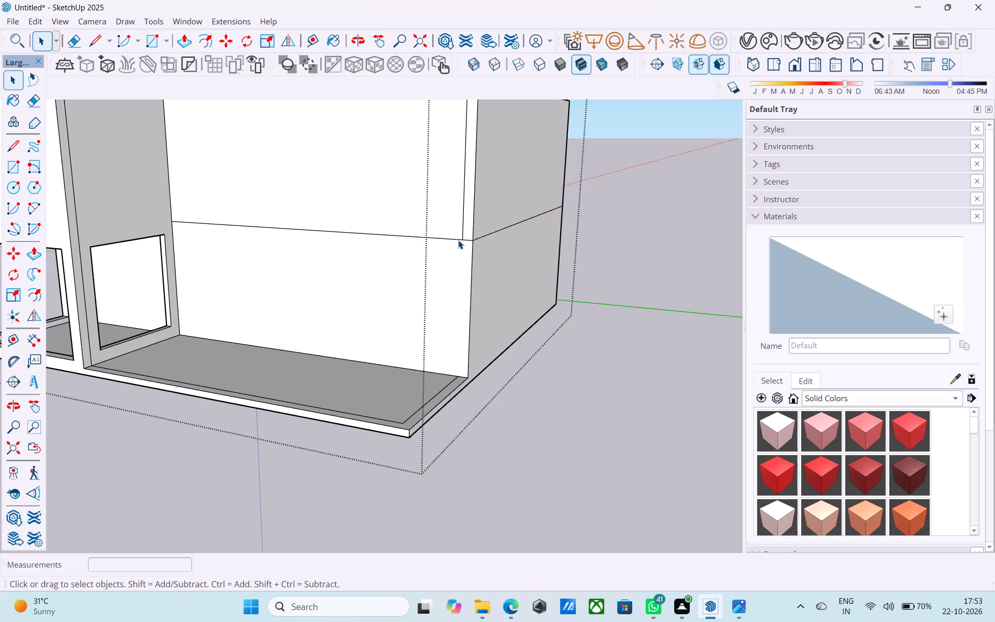
Copy the new horizontal line 6" straight up on the same wall.
left_click(457, 239)
key("m")
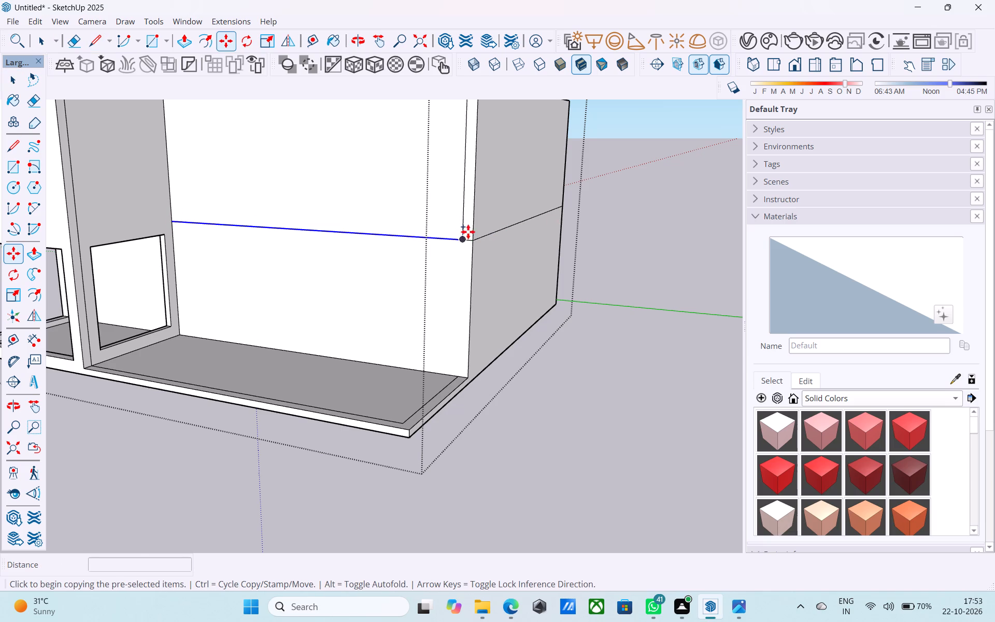
left_click(464, 236)
left_click(467, 226)
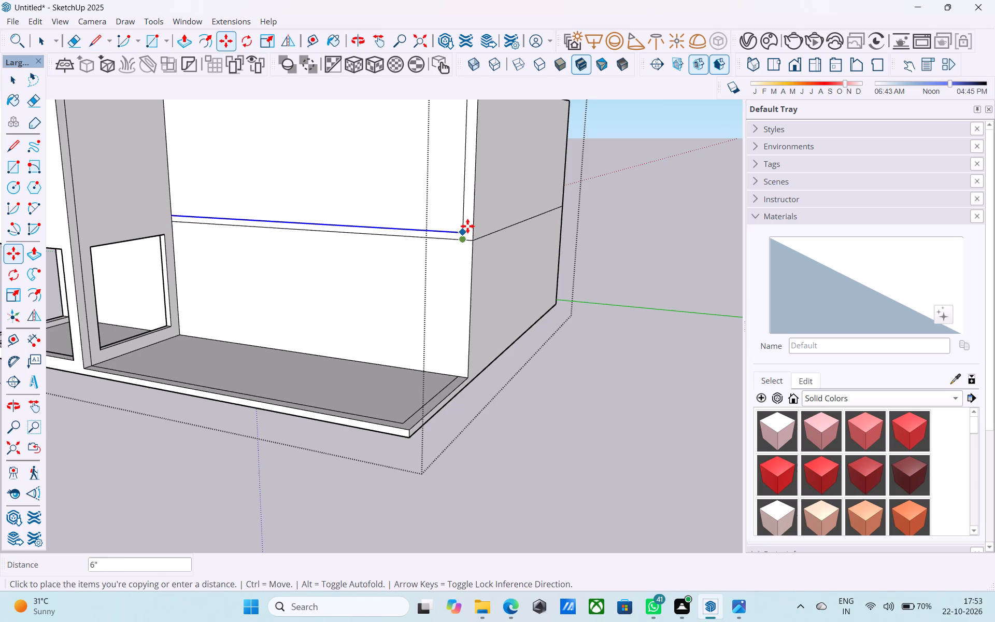
Extend the copied line with a short line from its end to the wall's outer corner.
key("l")
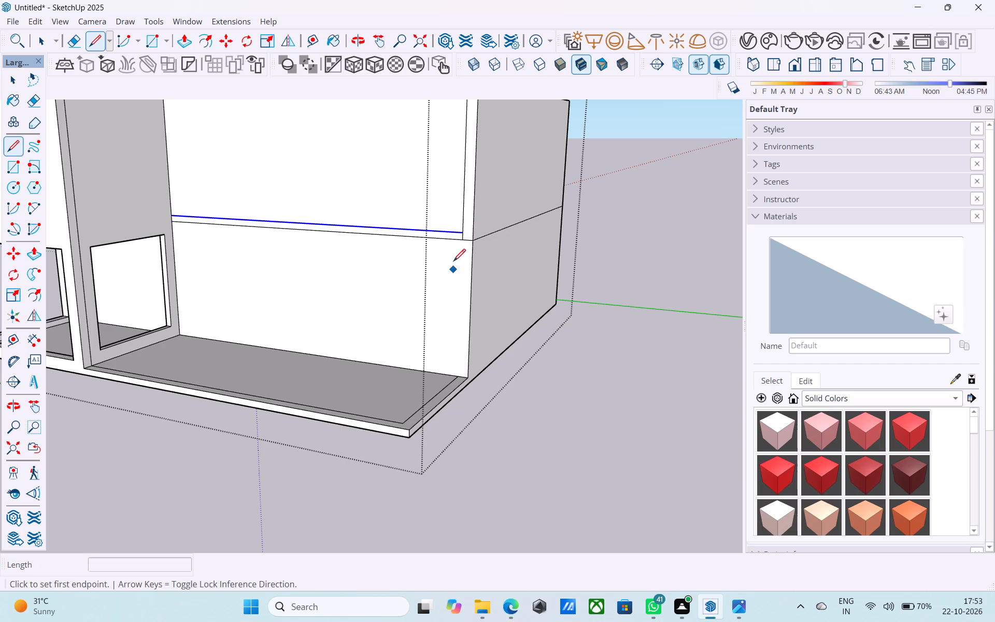
scroll(459, 229, "up", 6)
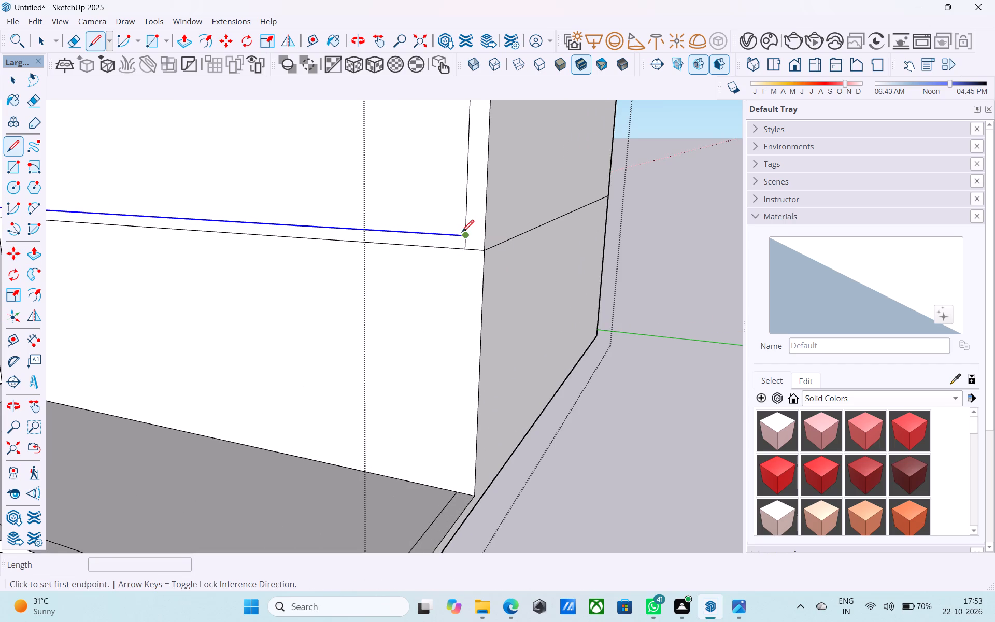
left_click(466, 239)
left_click(484, 235)
Continue the upper band line 29'3" along the adjoining side wall to the back corner, parallel to the existing storey line.
middle_click_drag(484, 235, 433, 230)
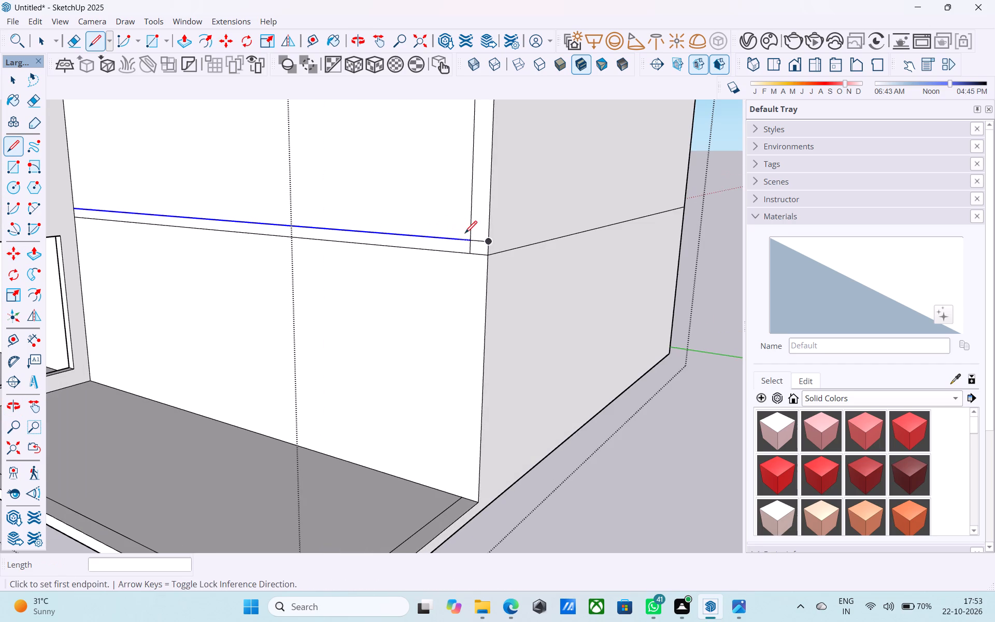
left_click(486, 238)
scroll(312, 258, "down", 9)
middle_click_drag(443, 236, 123, 286)
middle_click_drag(359, 290, 202, 269)
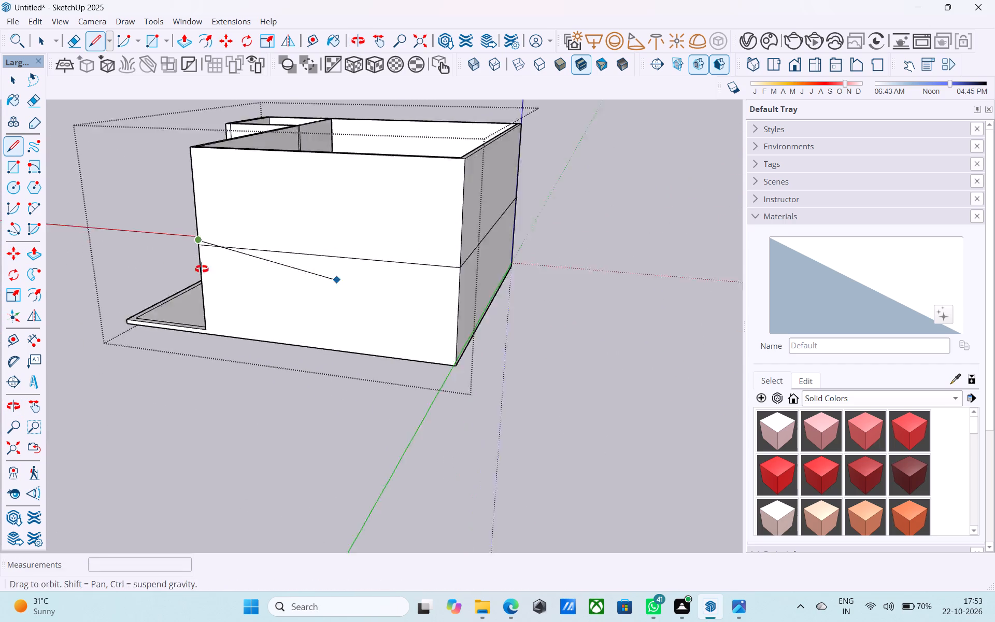
middle_click_drag(202, 269, 144, 287)
scroll(246, 306, "up", 7)
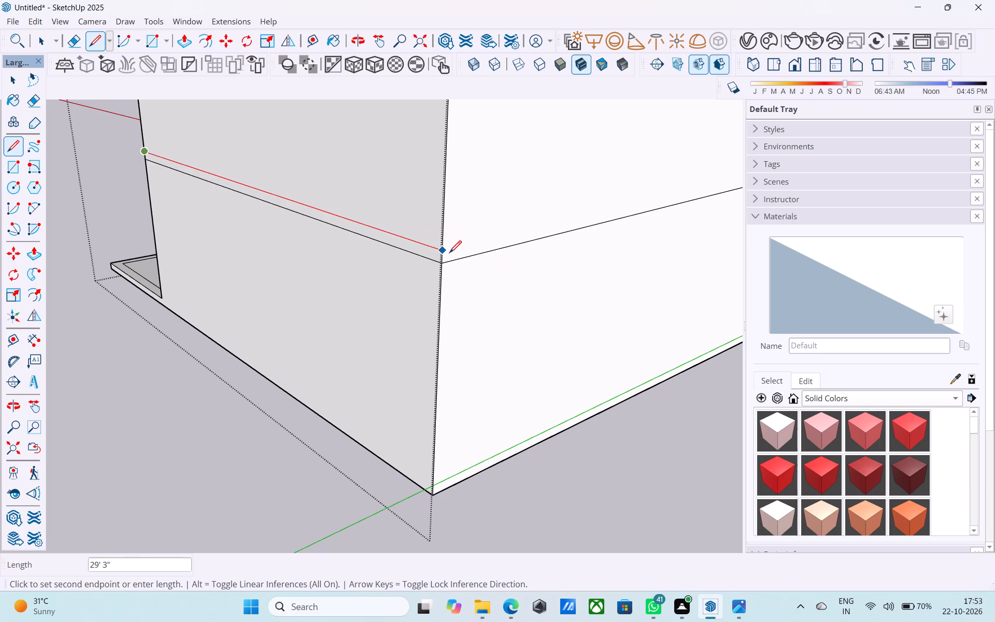
left_click(445, 252)
Continue the upper band line along the full length of the back wall, parallel to the existing storey line.
left_click(443, 251)
scroll(443, 251, "down", 4)
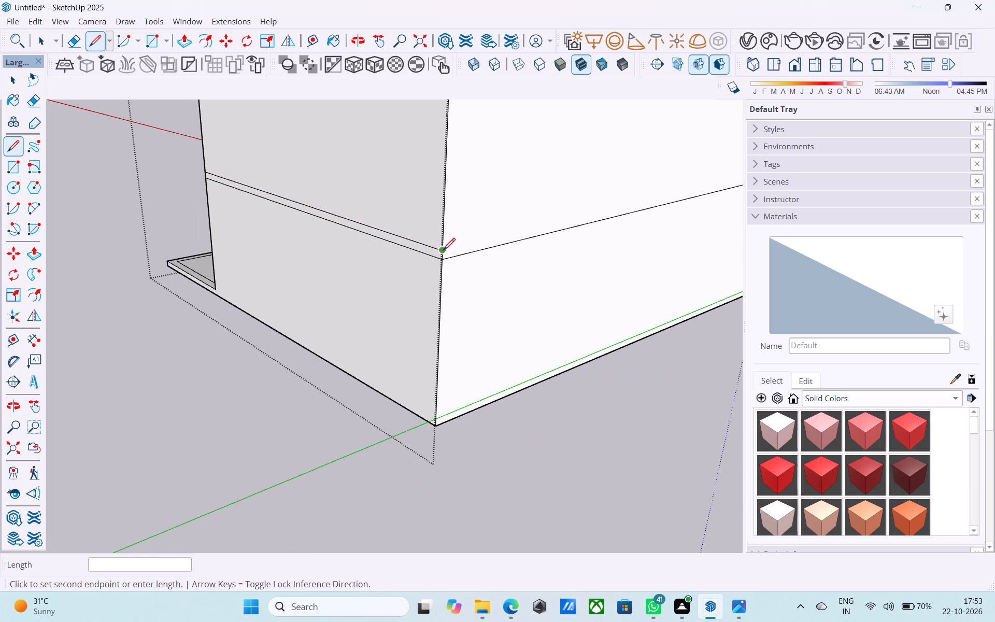
middle_click_drag(485, 251, 193, 314)
scroll(175, 304, "down", 5)
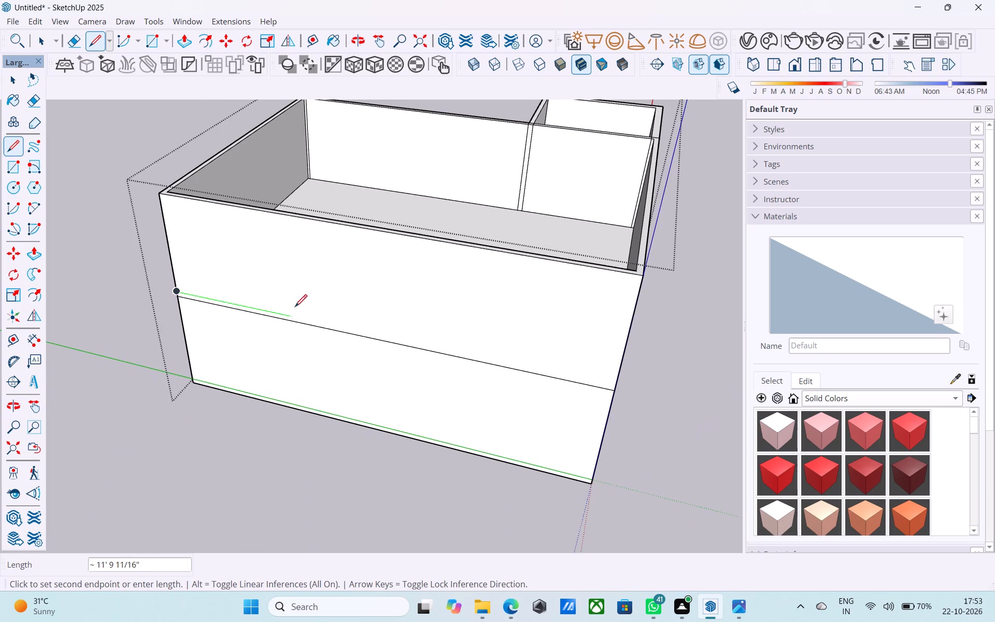
middle_click_drag(414, 312, 241, 282)
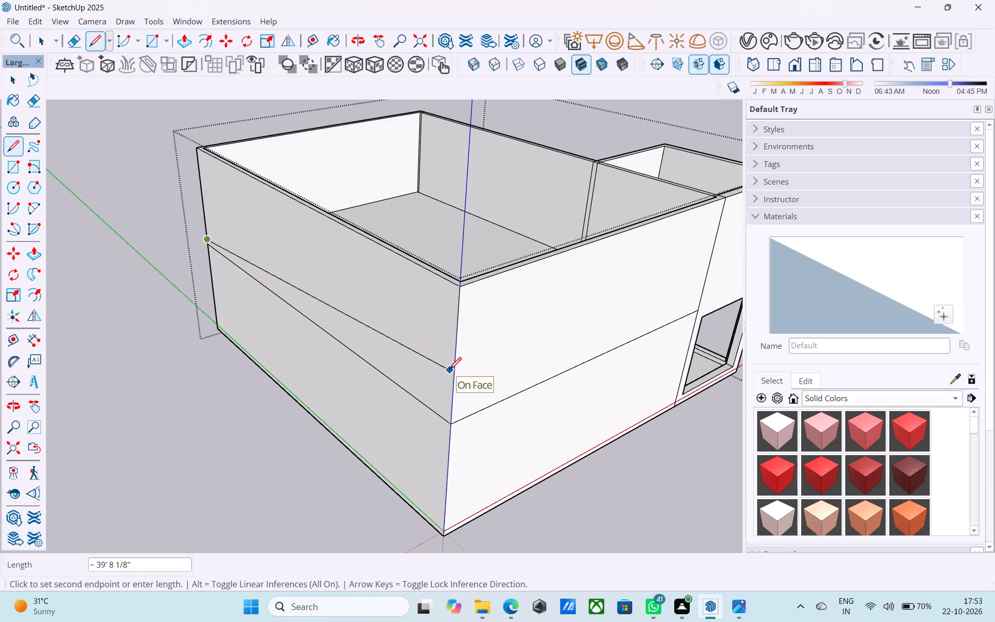
scroll(456, 413, "up", 12)
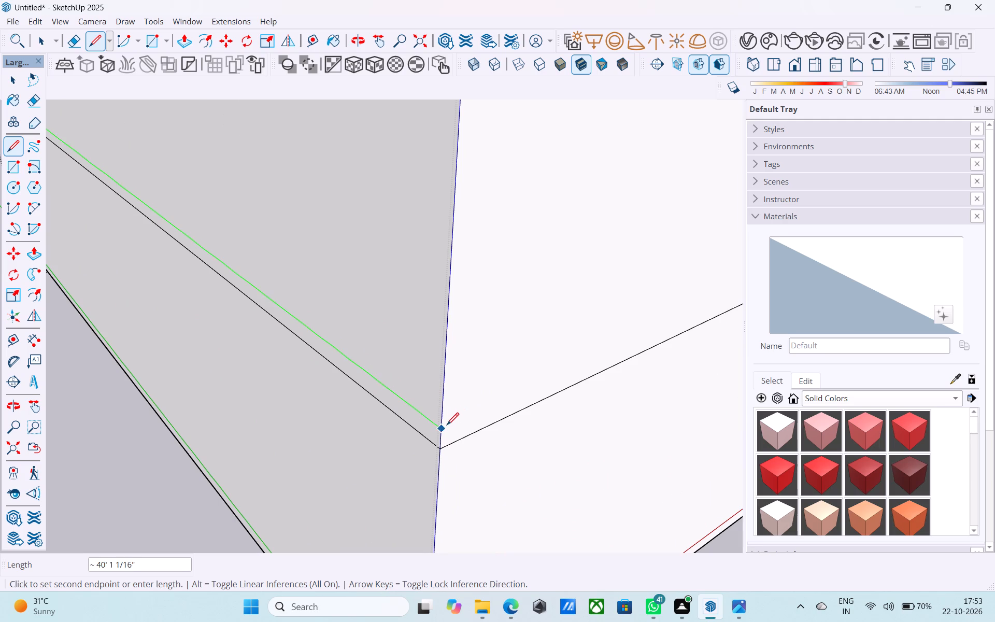
left_click(444, 430)
Continue the upper band line 29'3" along the other side wall to the vertical edge where the small room begins.
scroll(265, 421, "down", 6)
scroll(354, 437, "up", 5)
left_click(355, 423)
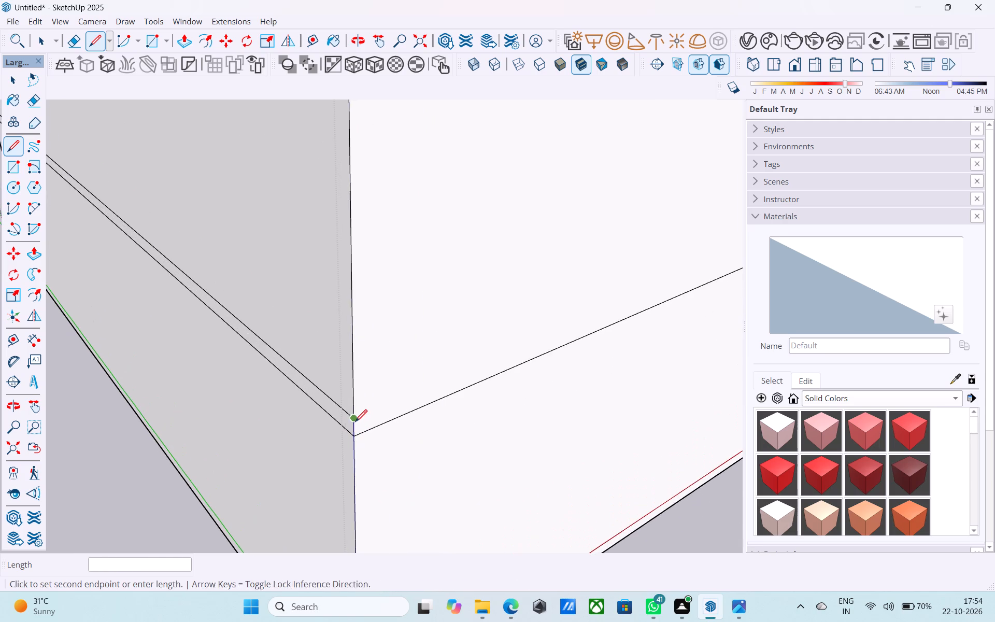
scroll(254, 437, "down", 11)
middle_click_drag(478, 345, 92, 320)
scroll(278, 349, "up", 5)
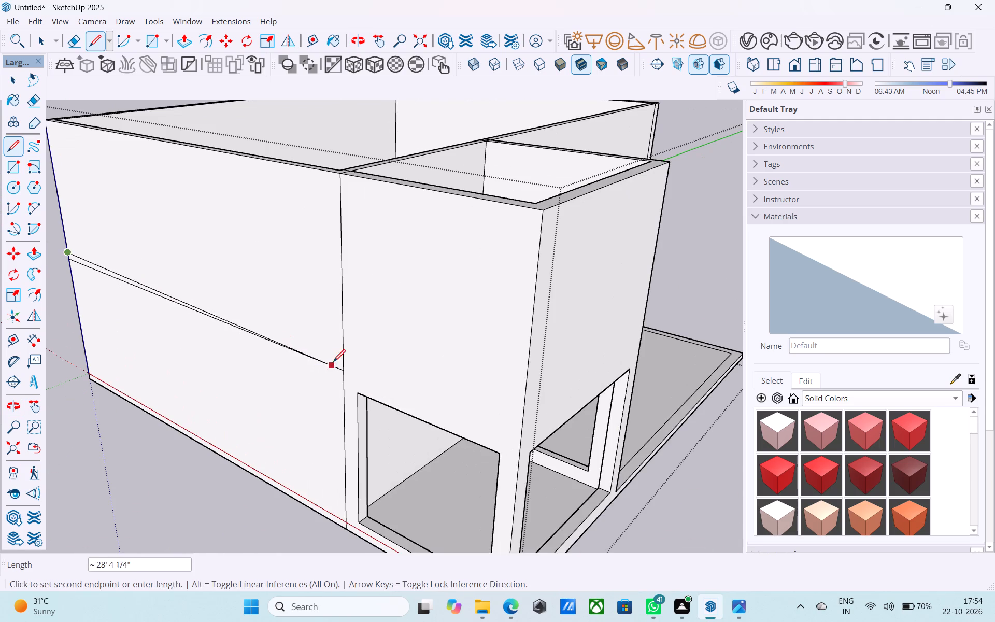
left_click(344, 361)
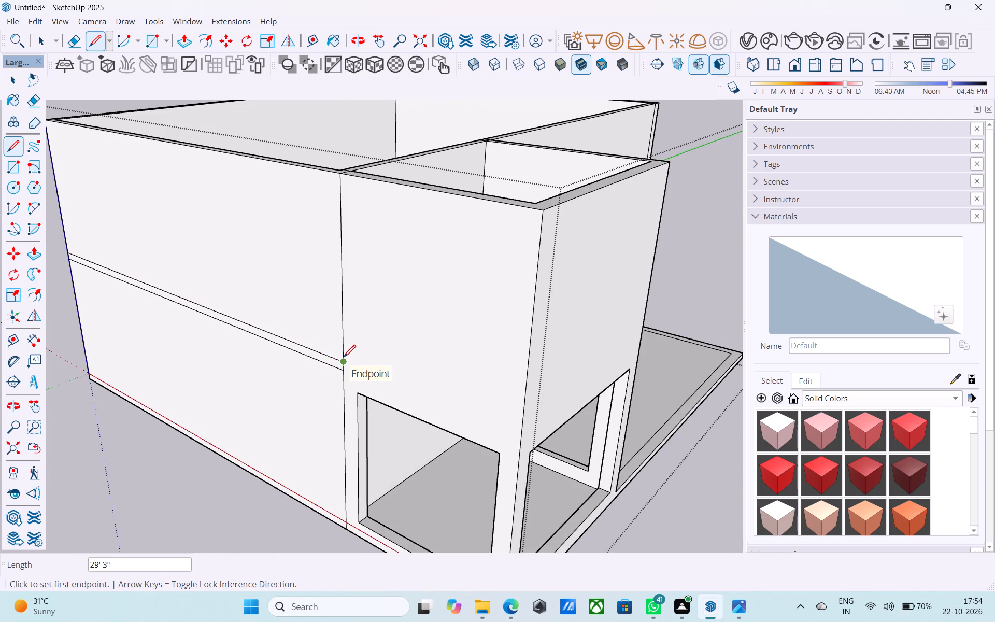
Draw the upper and lower band lines, each 10'9" long, across the small room's outer side wall to its front corner.
scroll(341, 358, "up", 4)
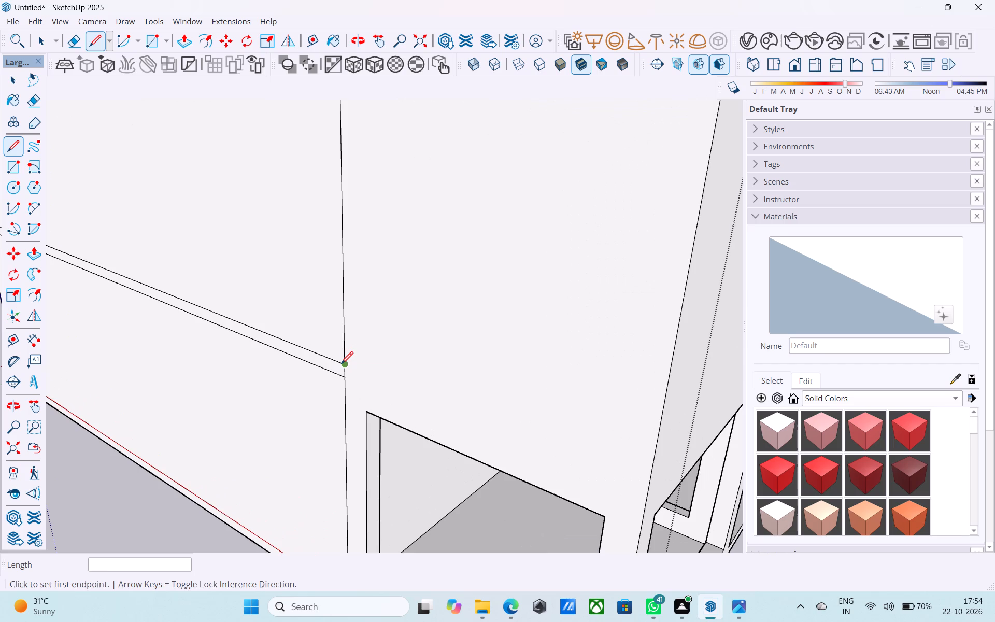
left_click(341, 365)
scroll(341, 365, "down", 6)
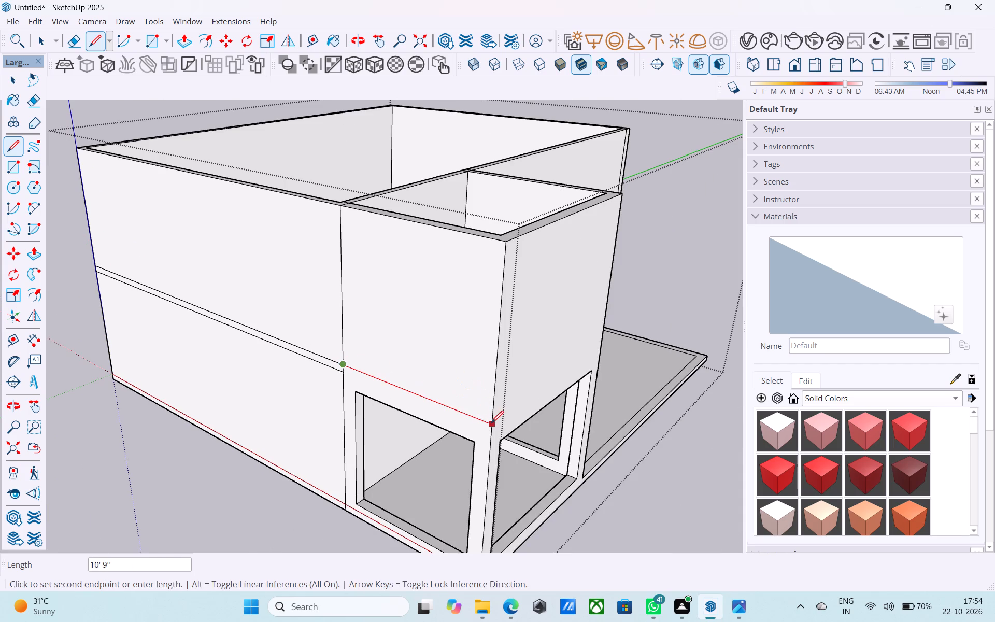
left_click(492, 424)
left_click(344, 374)
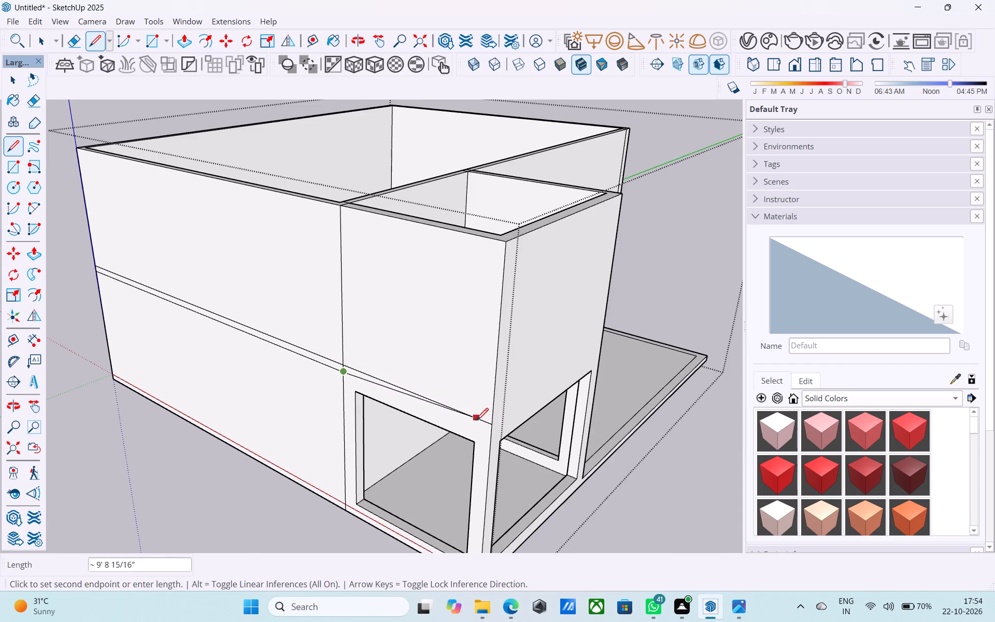
left_click(490, 433)
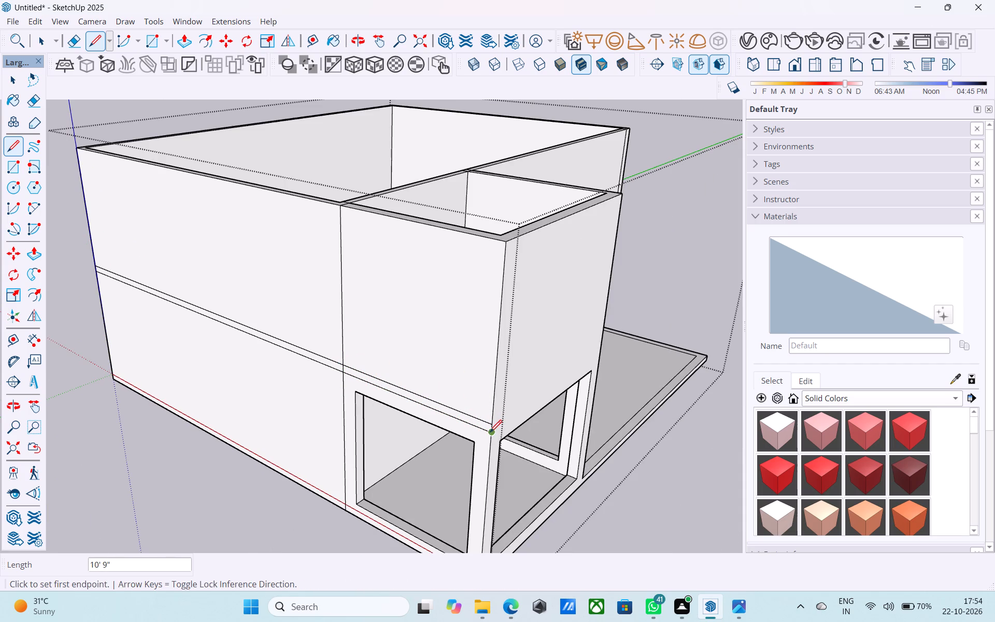
Draw the upper and lower band lines, each 13'3" long, across the small room's front wall above its opening.
scroll(471, 429, "down", 2)
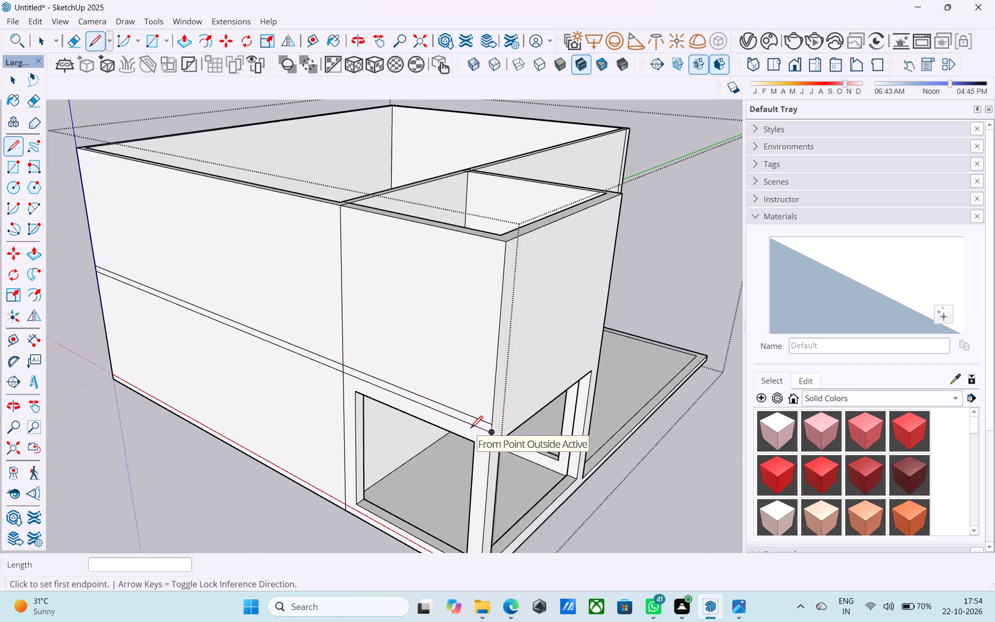
scroll(471, 429, "down", 3)
middle_click_drag(470, 429, 366, 381)
scroll(366, 381, "up", 9)
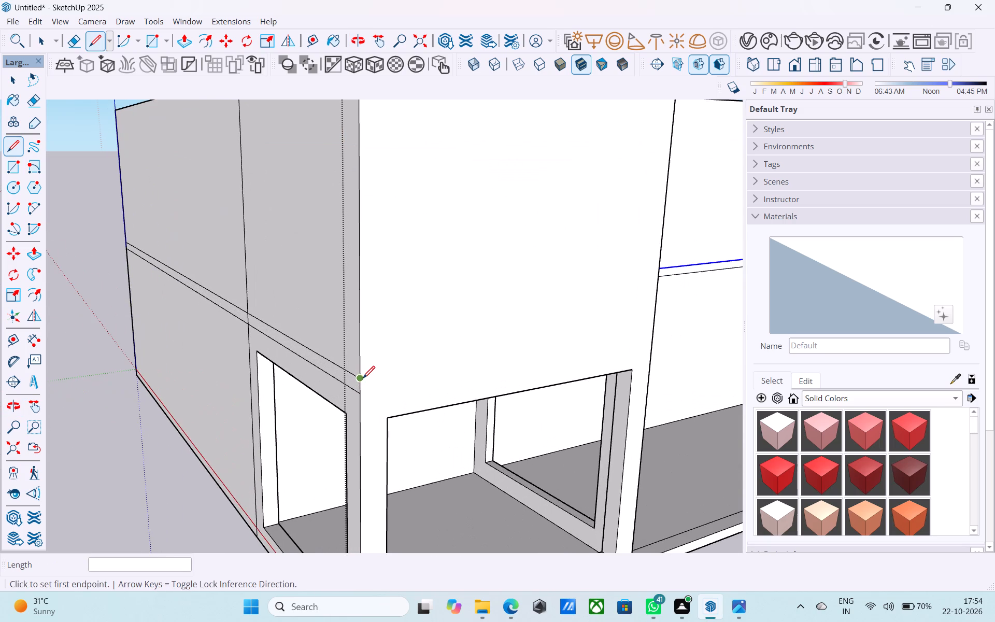
left_click(358, 378)
left_click(651, 328)
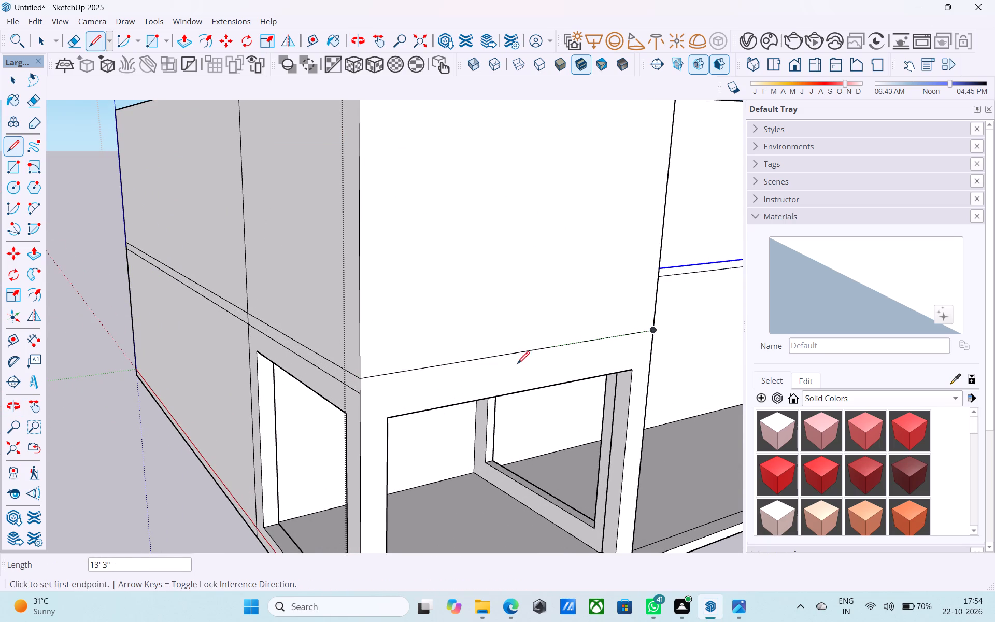
left_click(363, 389)
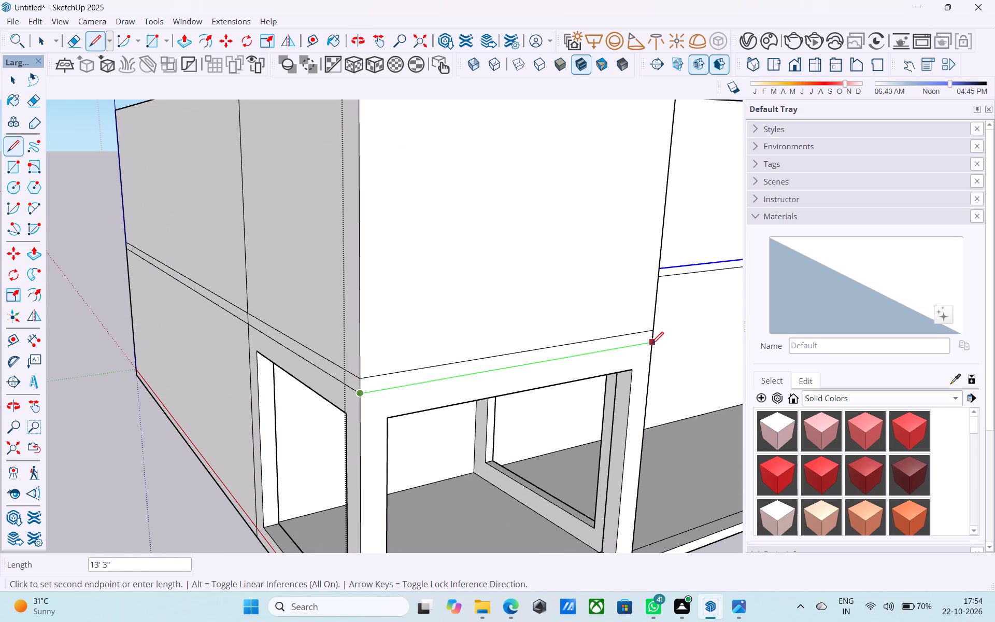
left_click(651, 345)
scroll(652, 345, "down", 5)
middle_click_drag(652, 345, 645, 343)
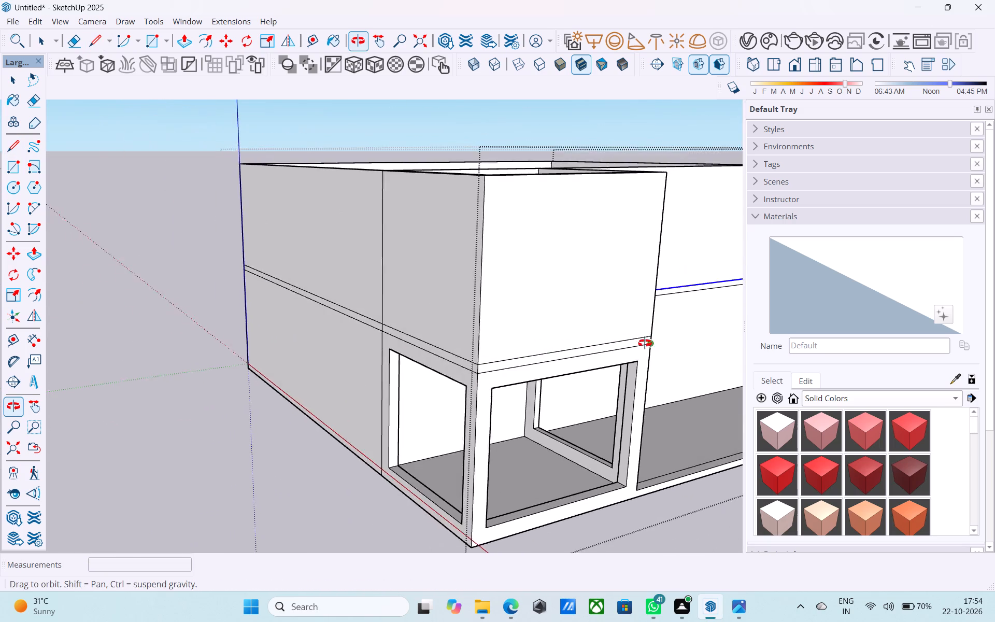
Draw the upper and lower band lines, each 10'9" long, across the small room's inner side wall to the main front wall.
middle_click_drag(645, 343, 263, 351)
scroll(137, 363, "up", 7)
left_click(149, 359)
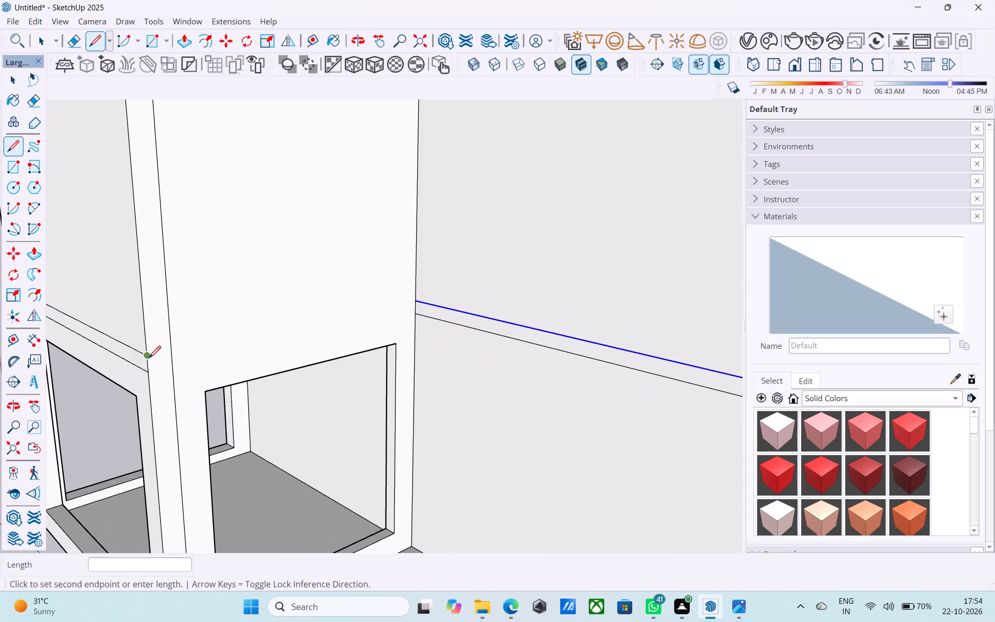
left_click(420, 303)
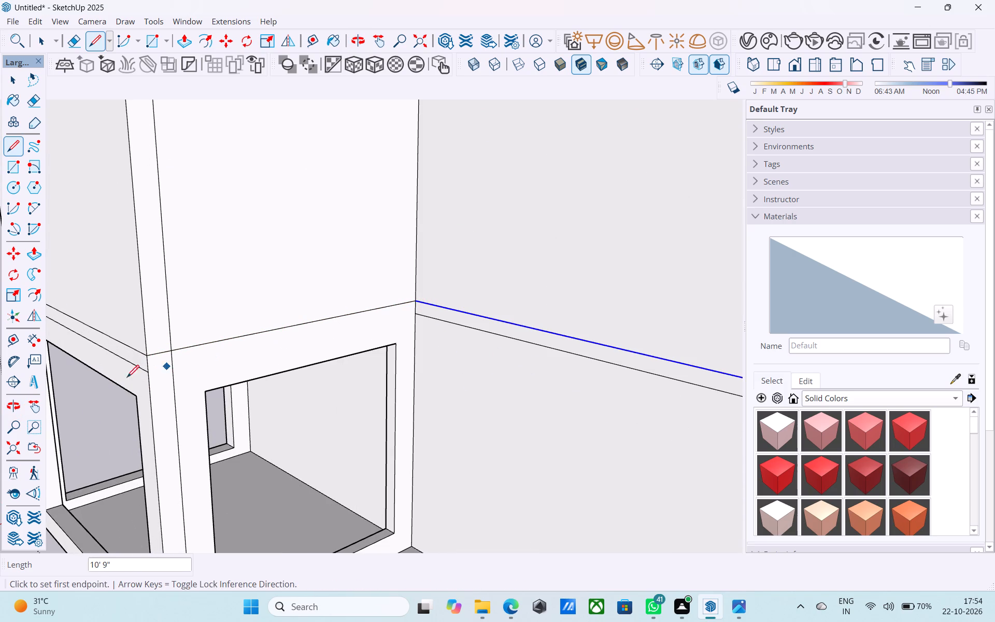
left_click(146, 372)
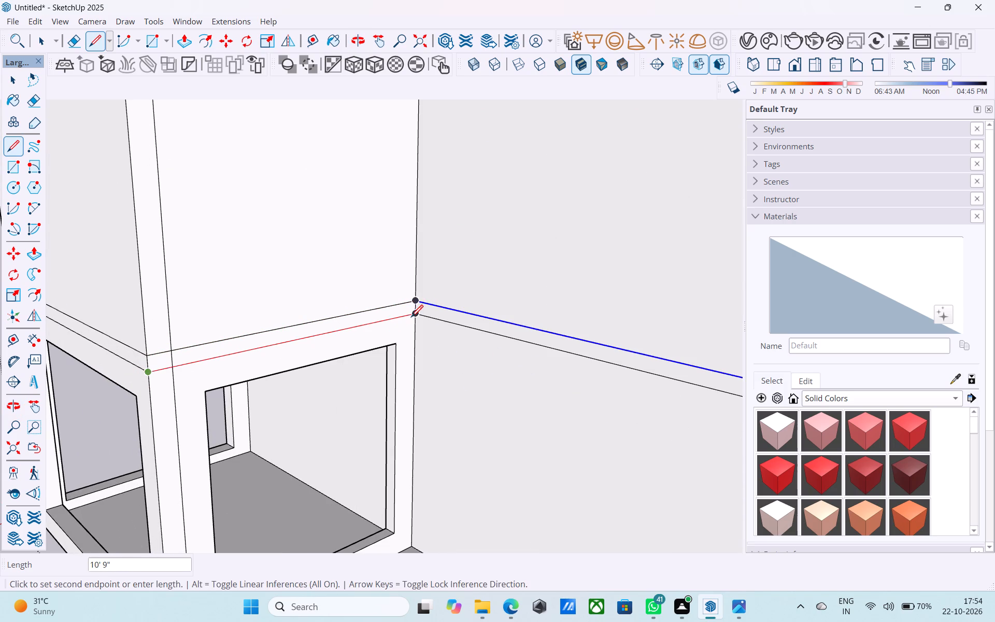
left_click(416, 315)
scroll(416, 316, "down", 11)
middle_click_drag(325, 351, 451, 382)
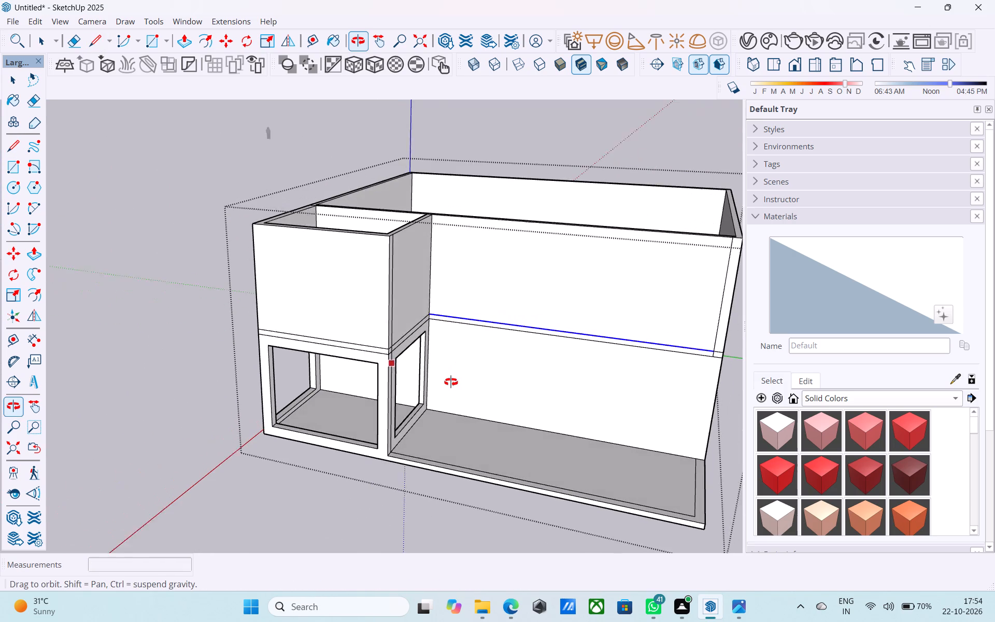
middle_click_drag(451, 382, 451, 383)
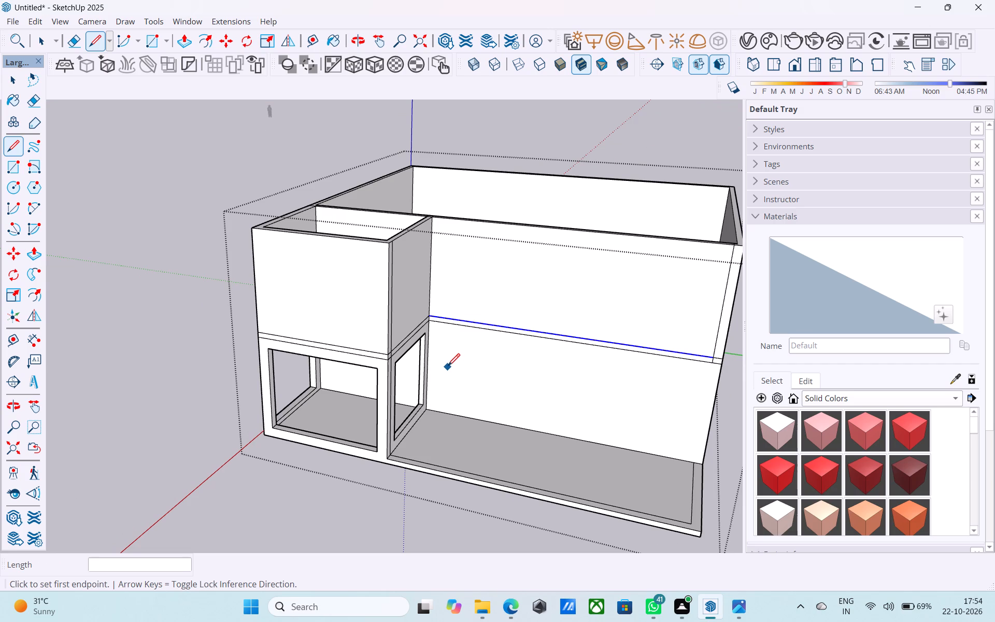
middle_click_drag(314, 396, 310, 390)
key("space")
Draw a rectangle of about 39' by 28'3" between the main room's opposite inner top corners, covering the open top.
scroll(252, 387, "down", 6)
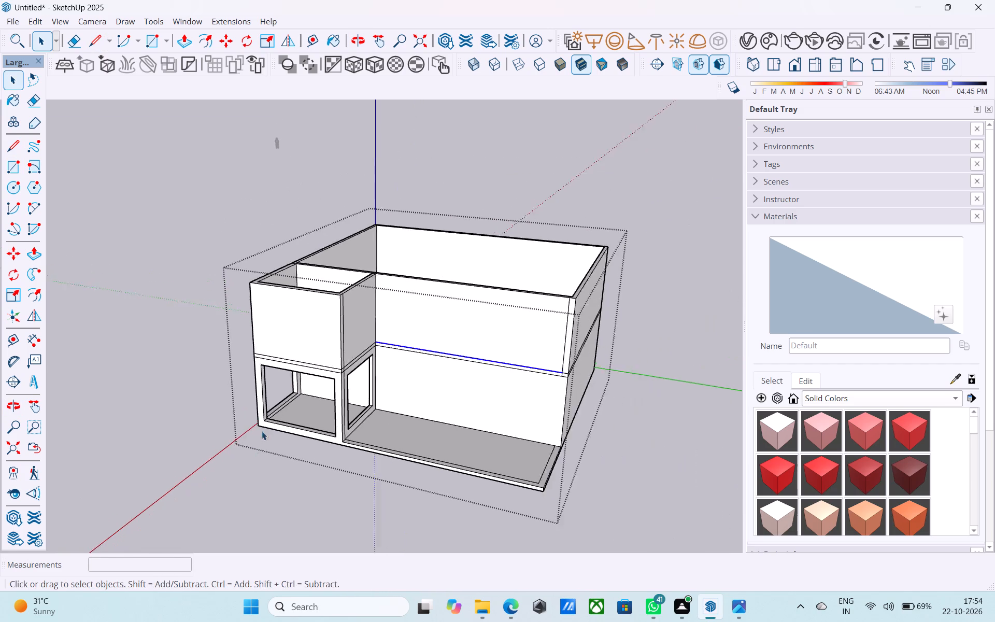
scroll(262, 431, "down", 2)
middle_click_drag(288, 428, 361, 390)
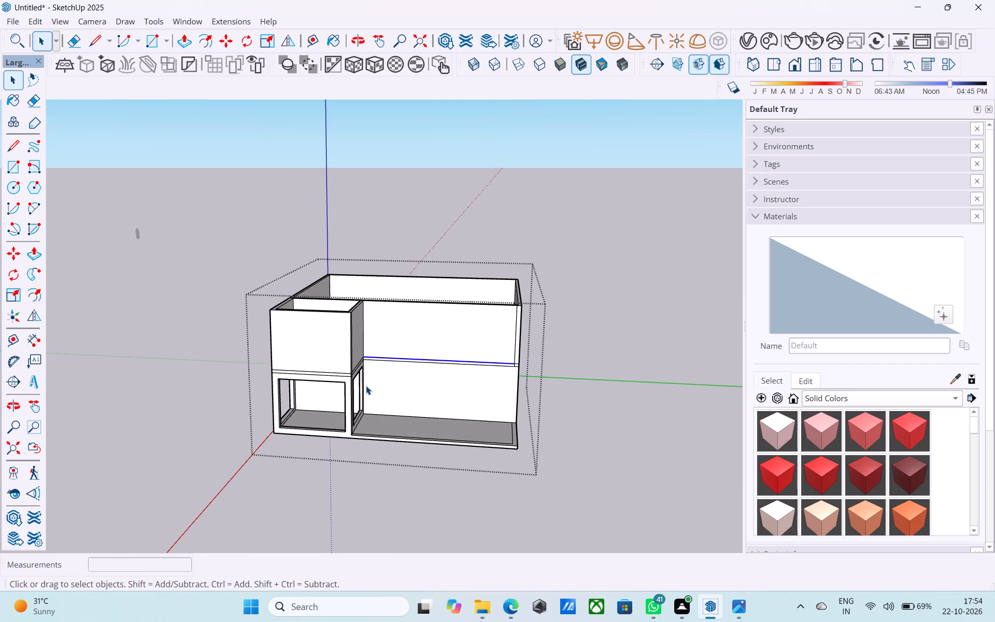
middle_click_drag(366, 386, 360, 348)
middle_click_drag(309, 317, 326, 367)
scroll(328, 369, "up", 1)
middle_click_drag(328, 369, 382, 512)
scroll(310, 205, "up", 2)
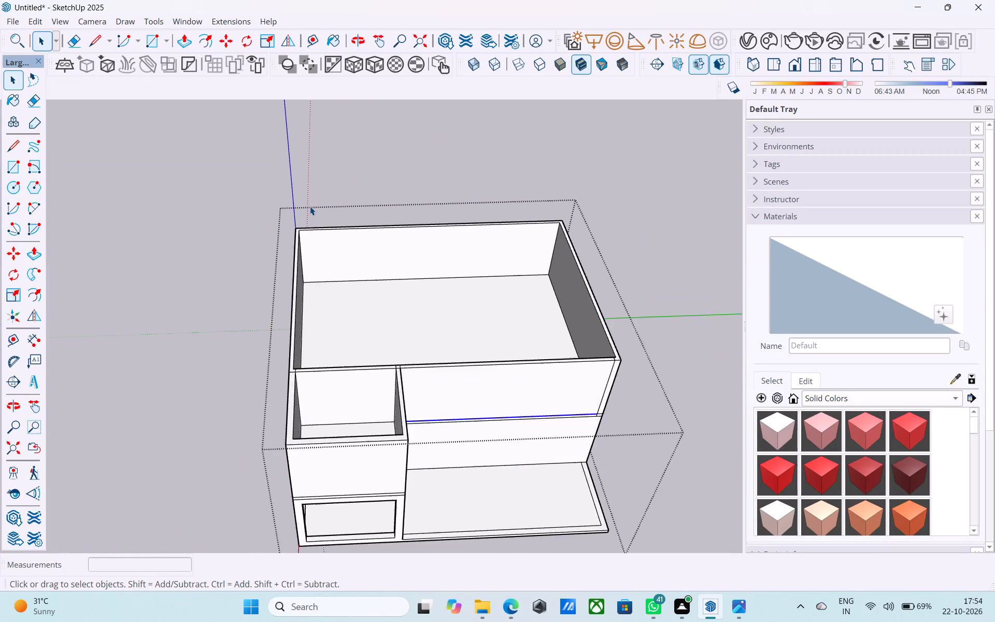
scroll(310, 206, "up", 4)
key("r")
scroll(309, 233, "up", 8)
left_click(286, 238)
scroll(285, 237, "down", 2)
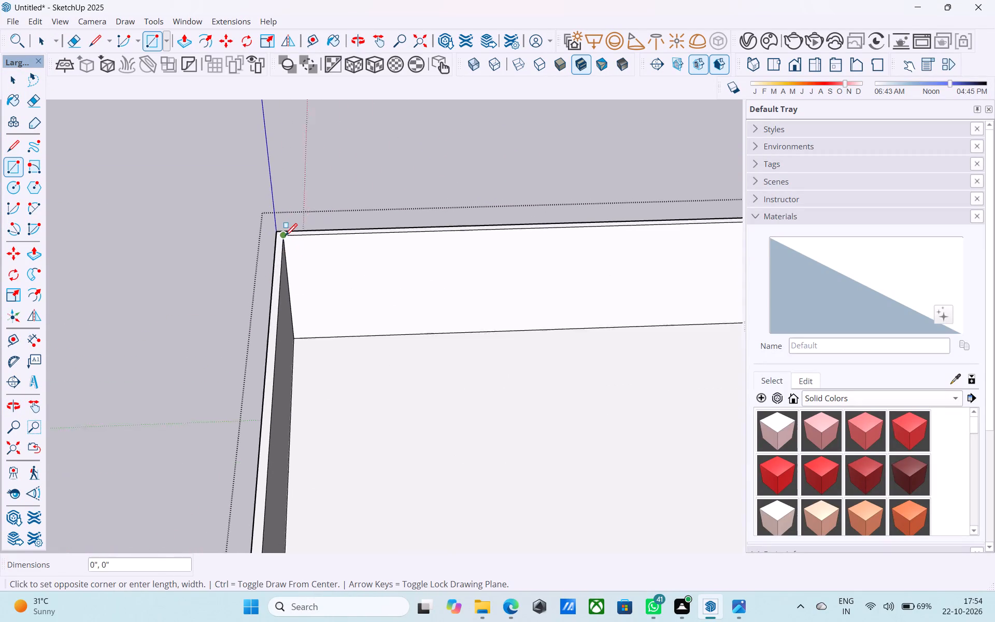
scroll(285, 237, "down", 8)
scroll(633, 379, "up", 3)
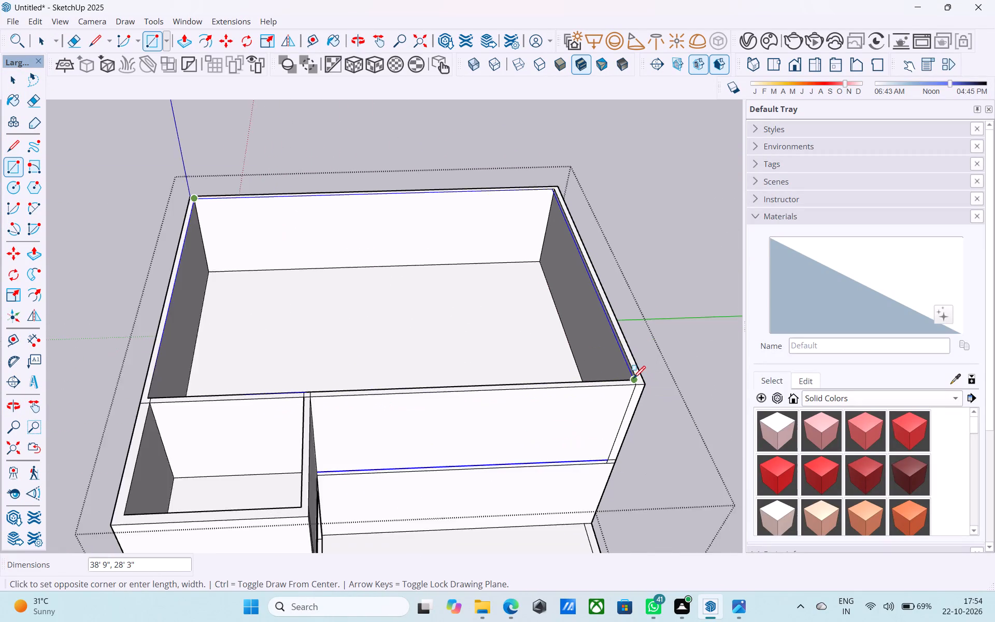
scroll(633, 379, "up", 5)
left_click(636, 377)
scroll(636, 370, "down", 6)
scroll(504, 344, "down", 5)
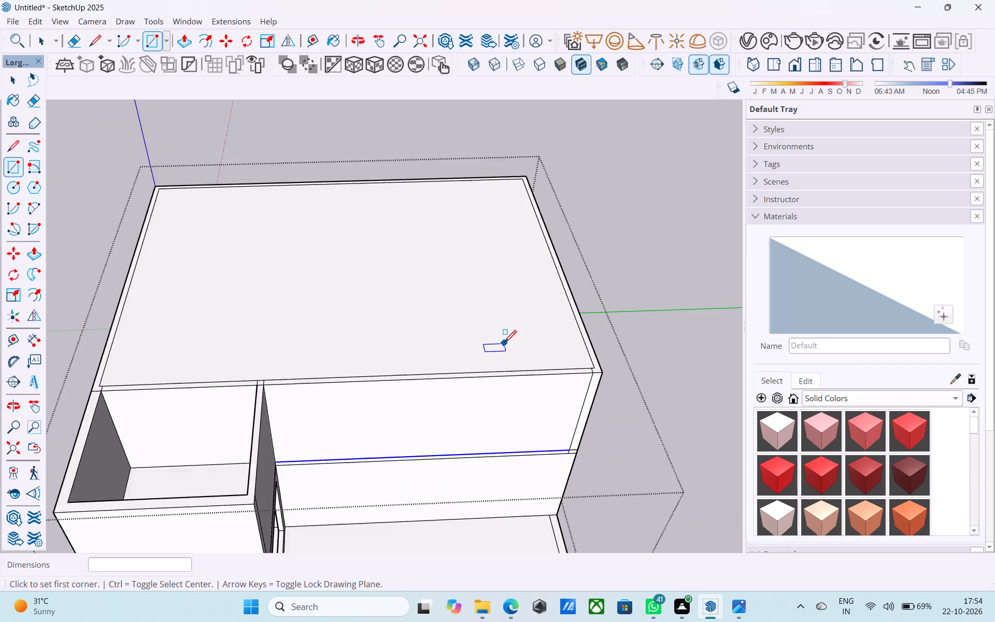
Reverse the new face covering the main room.
key("space")
left_click(499, 334)
right_click(499, 334)
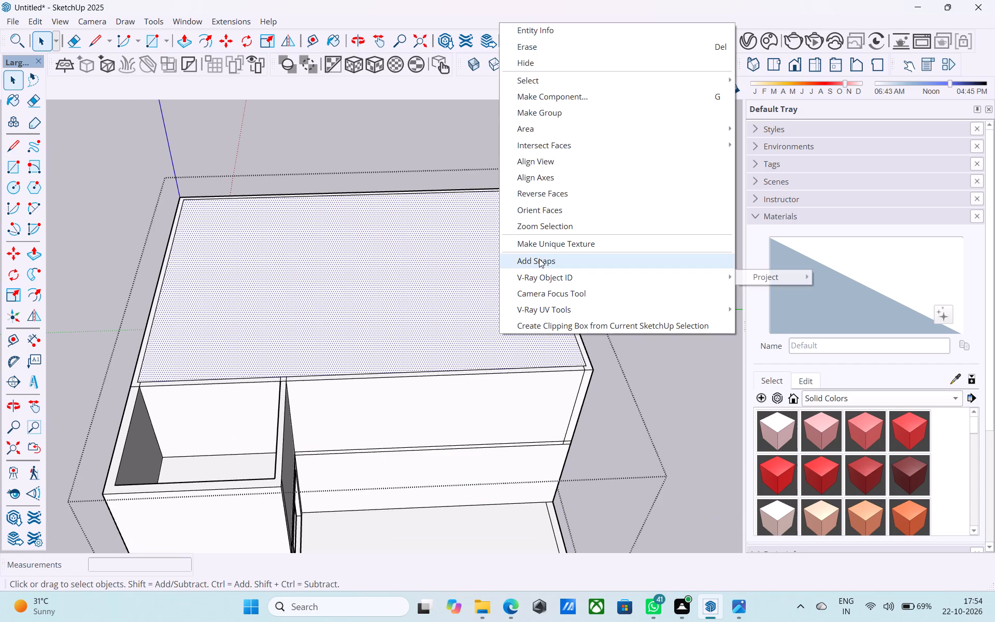
left_click(550, 198)
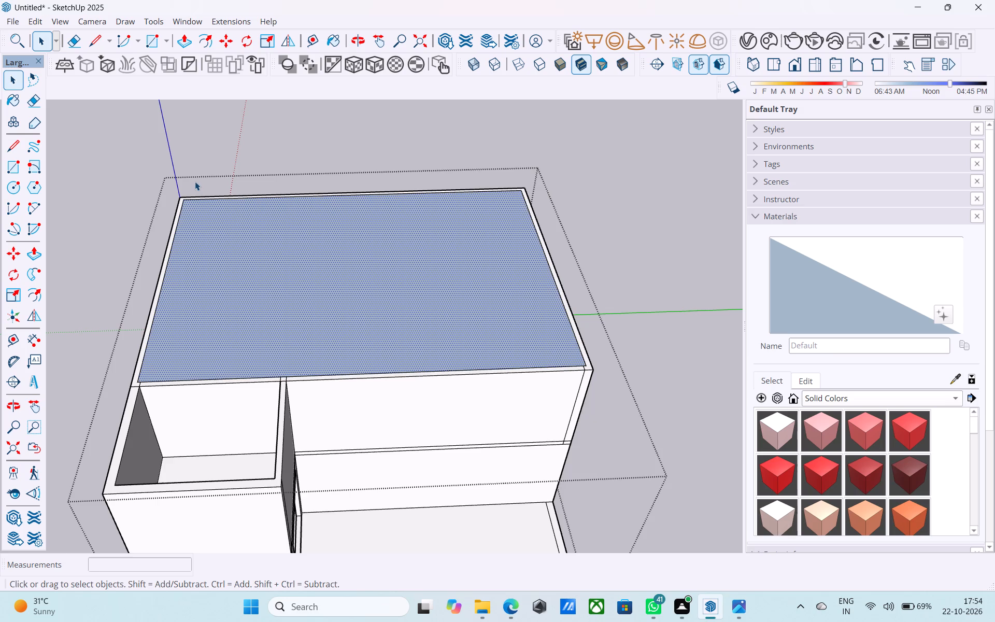
Draw 6" vertical lines up from two diagonally opposite corners of the covering face, one at the origin side and one at the front.
scroll(184, 186, "up", 3)
key("l")
left_click(181, 202)
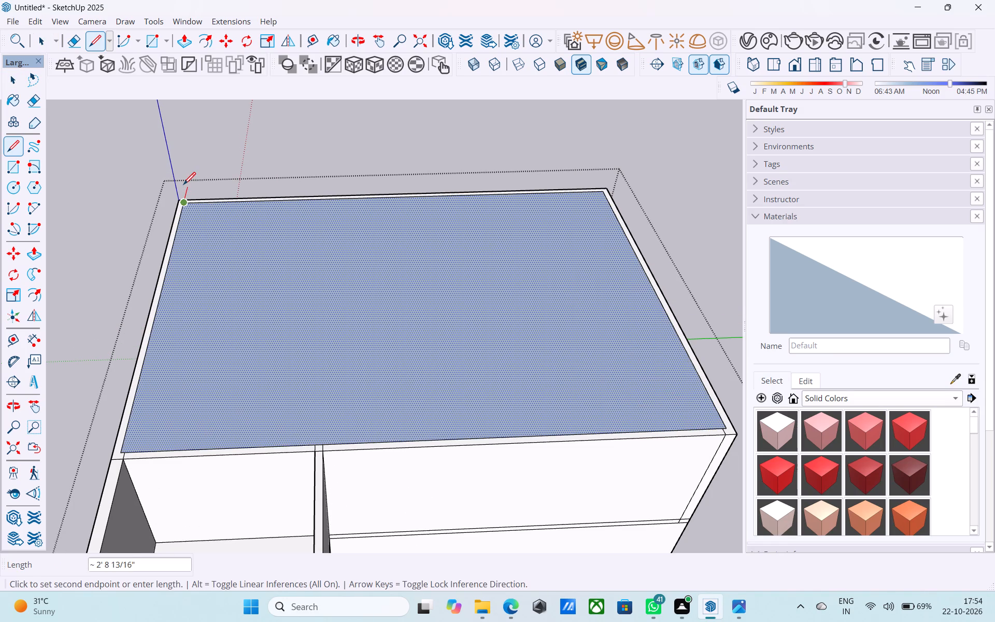
type("6\"")
key("Return")
key("space")
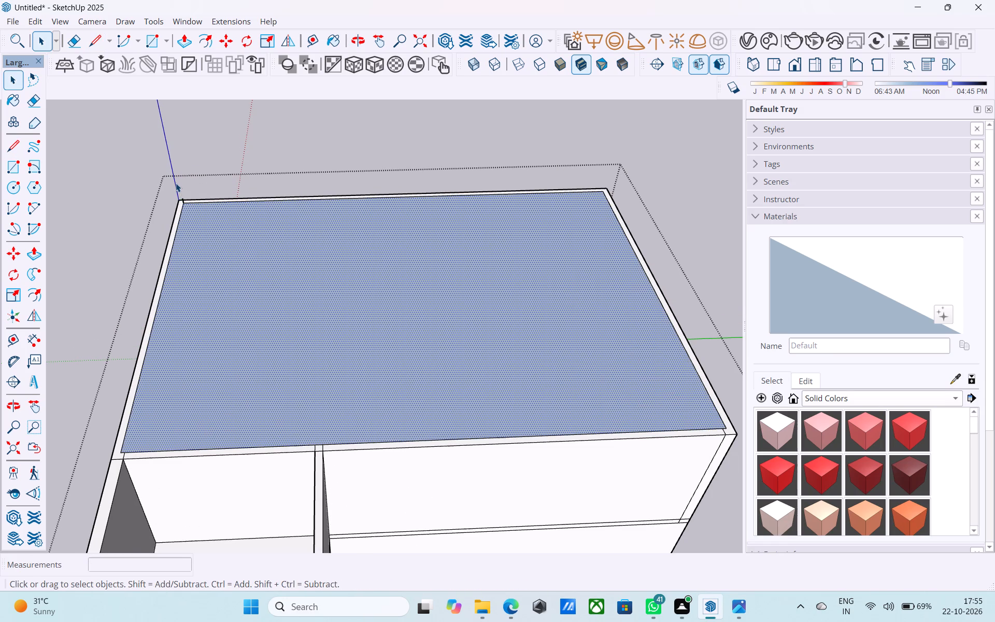
key("l")
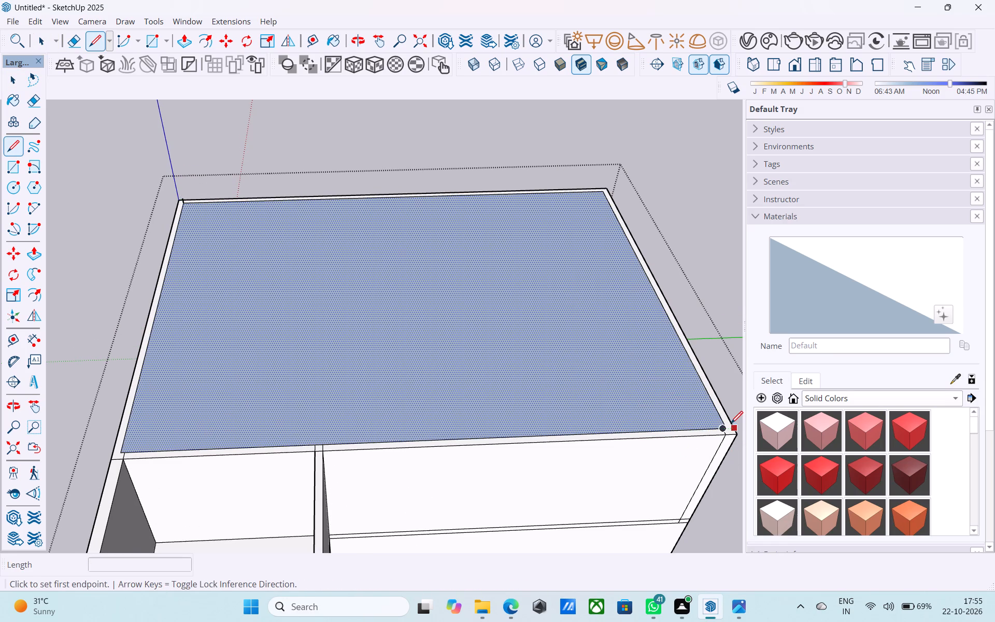
scroll(726, 426, "up", 12)
left_click(729, 429)
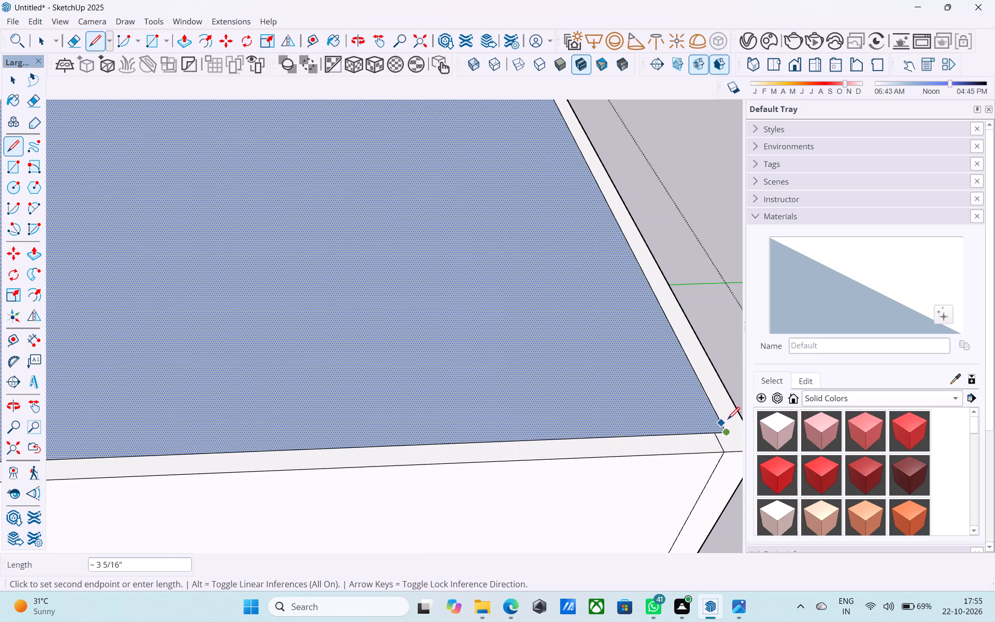
left_click(729, 411)
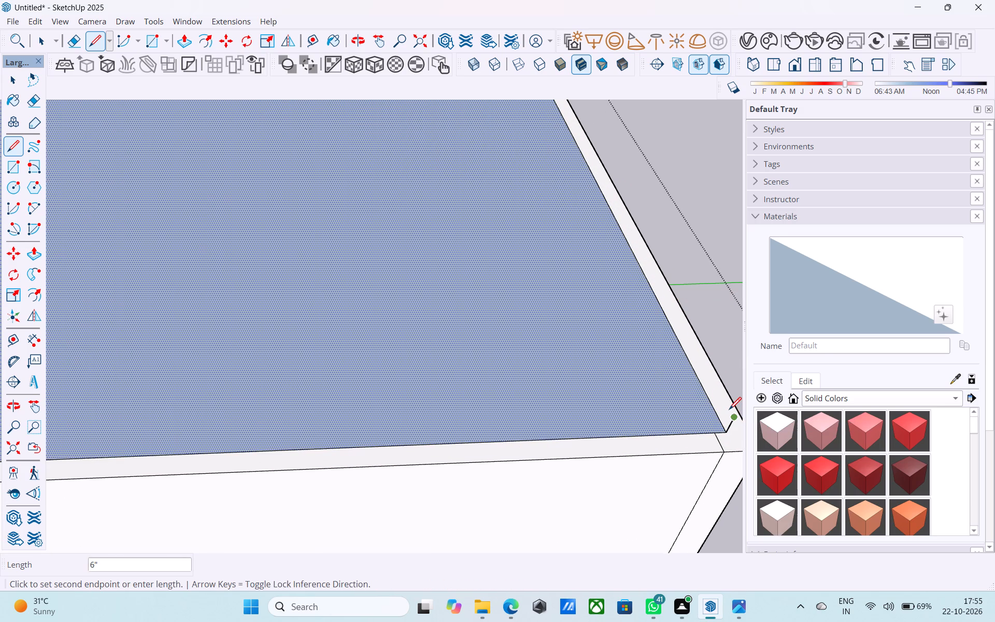
scroll(614, 394, "down", 1)
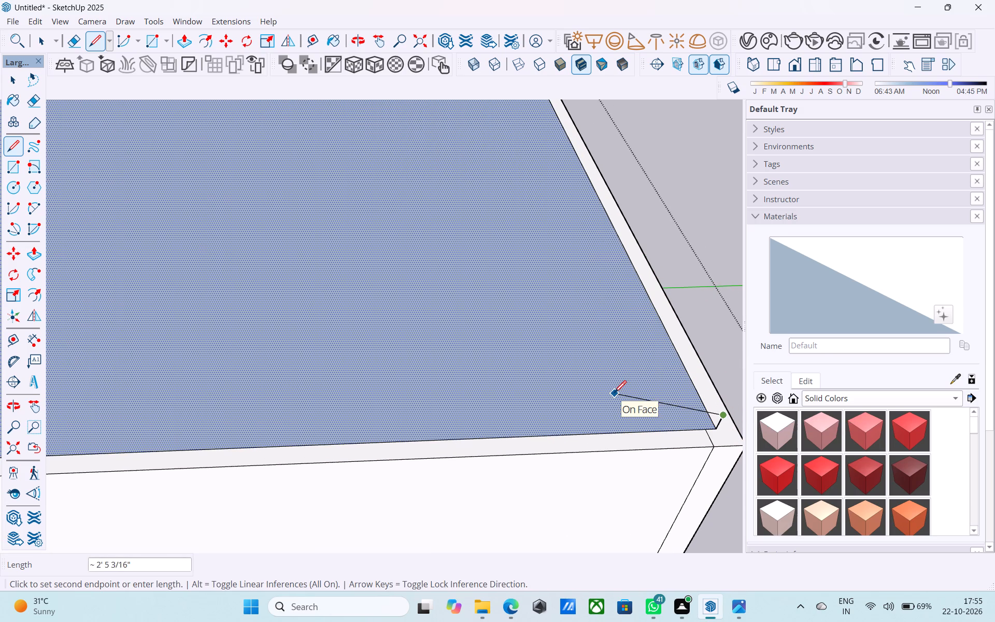
scroll(612, 400, "down", 4)
Draw the roof slab's upper 28'3" by 39' rectangle between the tops of the two 6" vertical lines.
key("r")
scroll(615, 407, "down", 10)
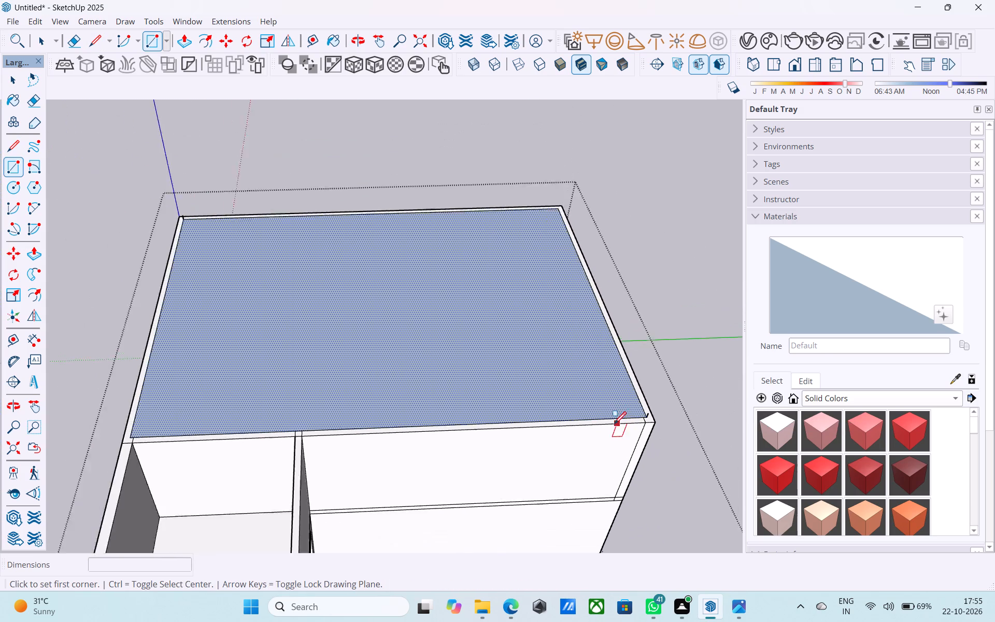
middle_click_drag(611, 424, 575, 370)
scroll(269, 248, "up", 14)
left_click(210, 206)
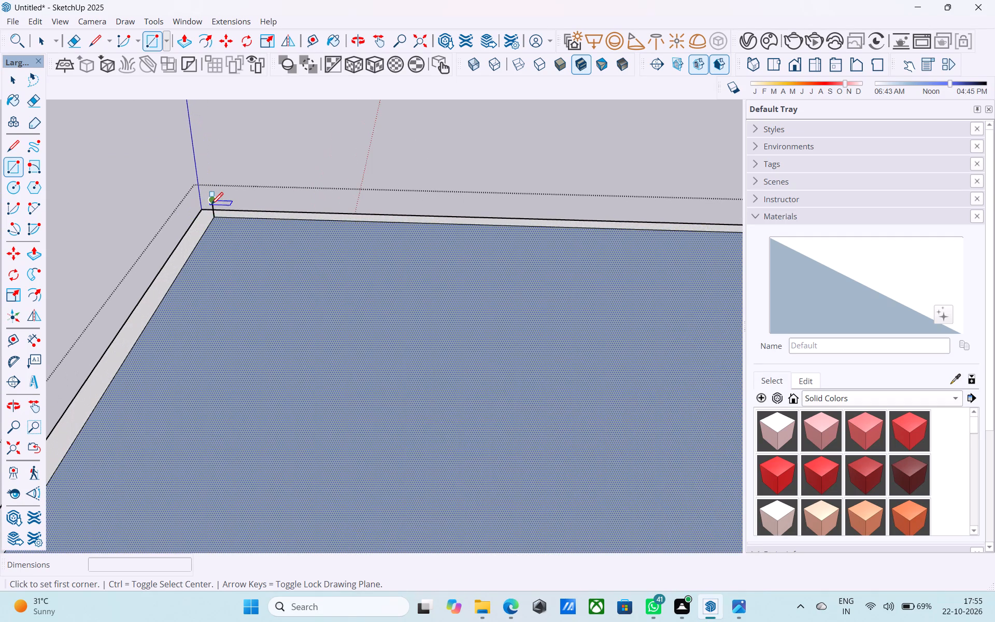
scroll(211, 204, "down", 20)
scroll(211, 204, "down", 2)
scroll(468, 315, "up", 5)
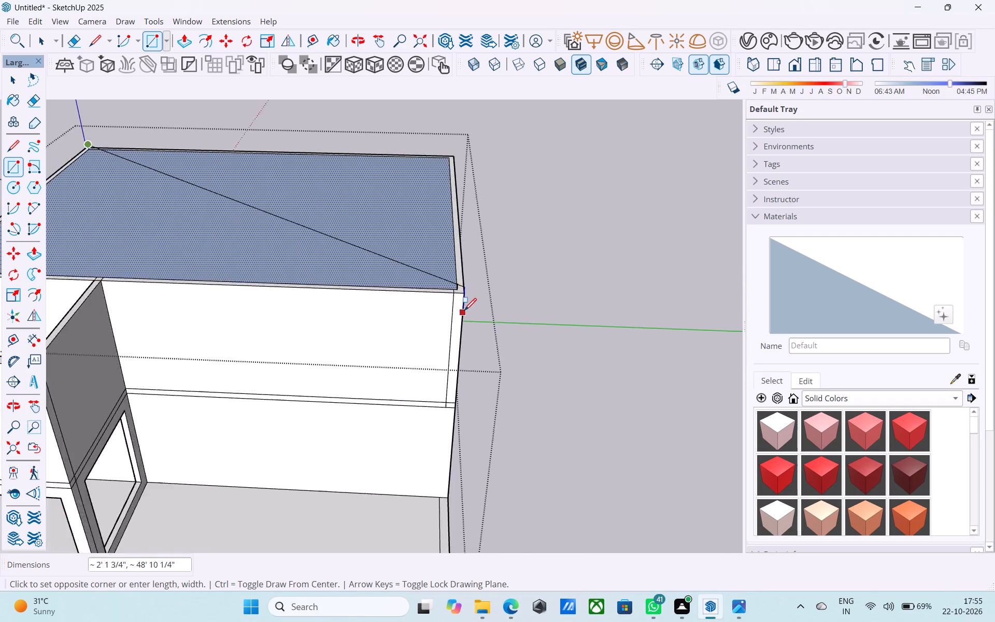
scroll(464, 312, "up", 13)
left_click(465, 271)
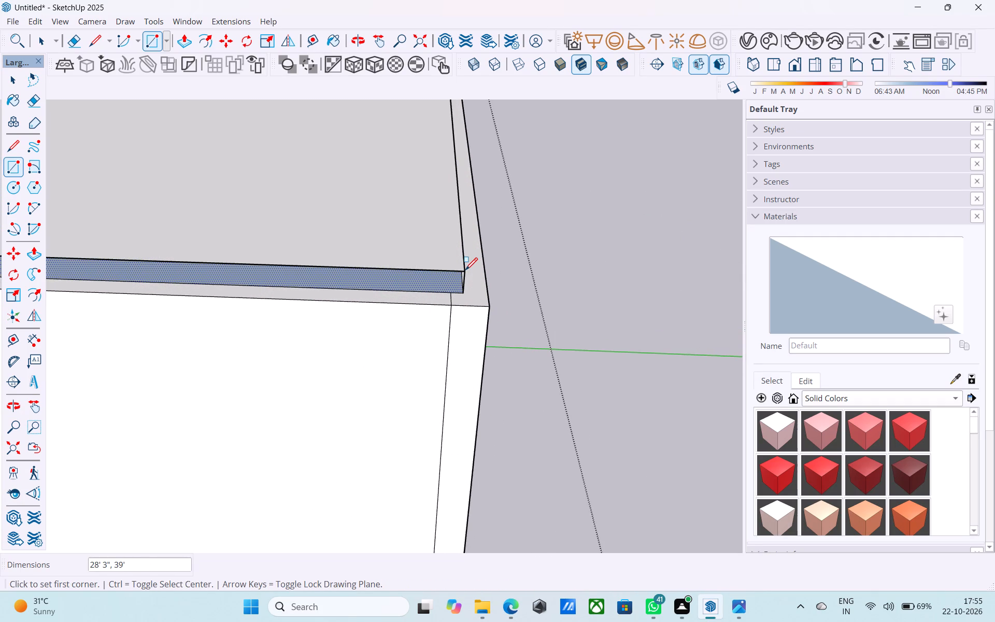
Draw the roof slab's 6" vertical edge at the front corner where the small room begins.
scroll(463, 271, "down", 12)
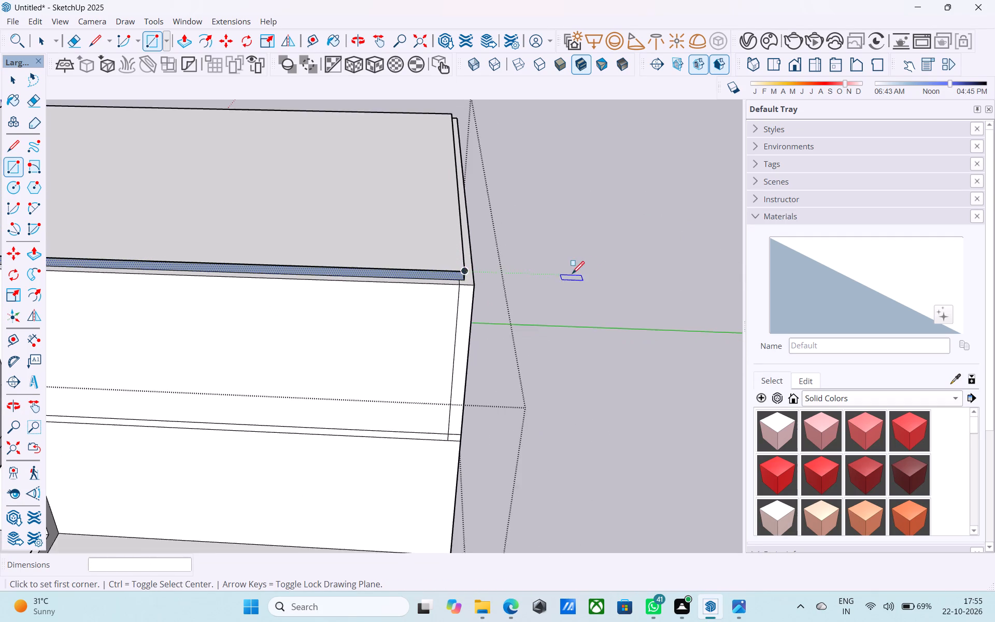
scroll(572, 275, "down", 9)
middle_click_drag(254, 284, 416, 232)
scroll(312, 250, "up", 5)
scroll(229, 281, "up", 8)
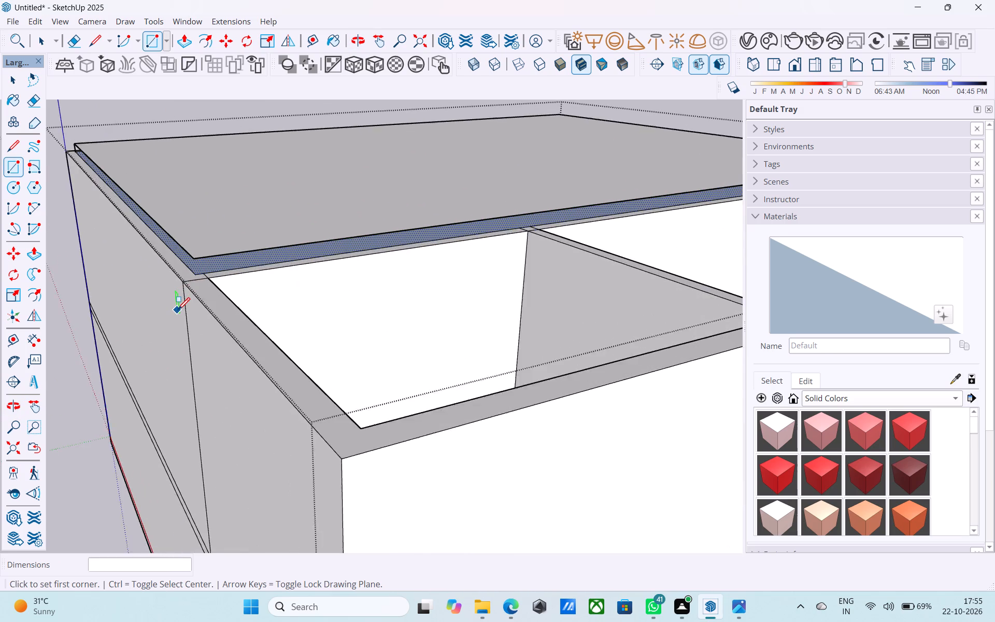
key("l")
scroll(191, 317, "up", 8)
left_click(208, 221)
left_click(205, 182)
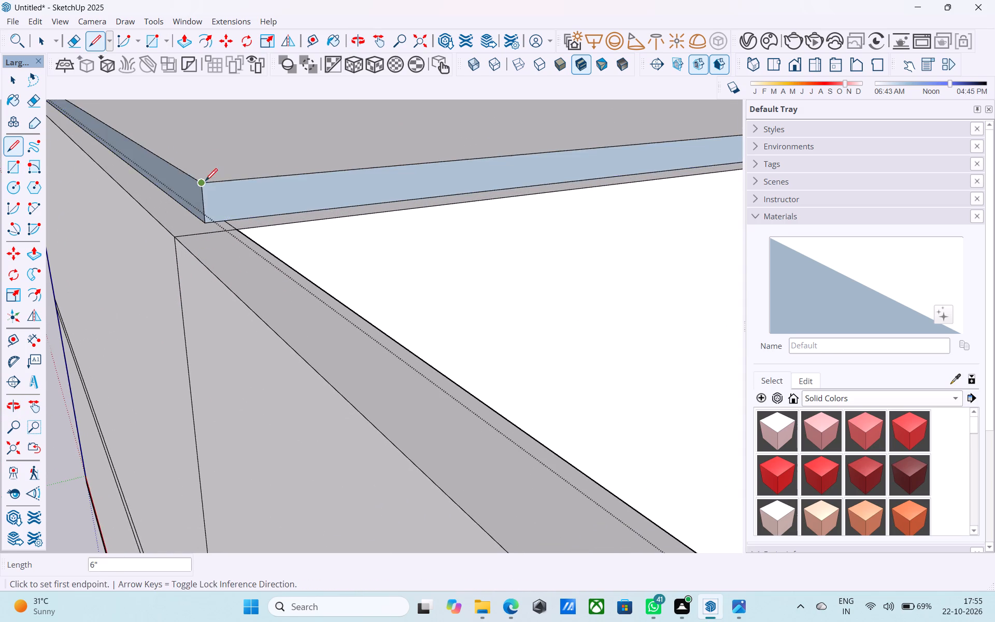
Draw the roof slab's 6" vertical edge at the back corner farthest from the small room.
scroll(216, 257, "down", 16)
middle_click_drag(437, 249, 198, 252)
scroll(196, 251, "down", 5)
middle_click_drag(290, 213, 101, 215)
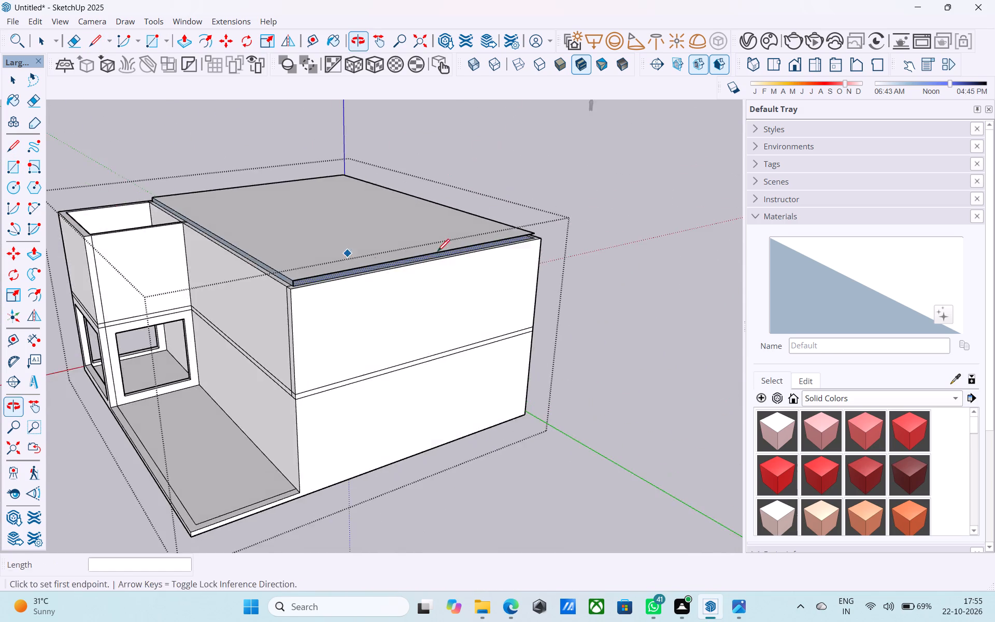
middle_click_drag(431, 252, 229, 279)
middle_click_drag(448, 265, 331, 273)
scroll(401, 290, "up", 5)
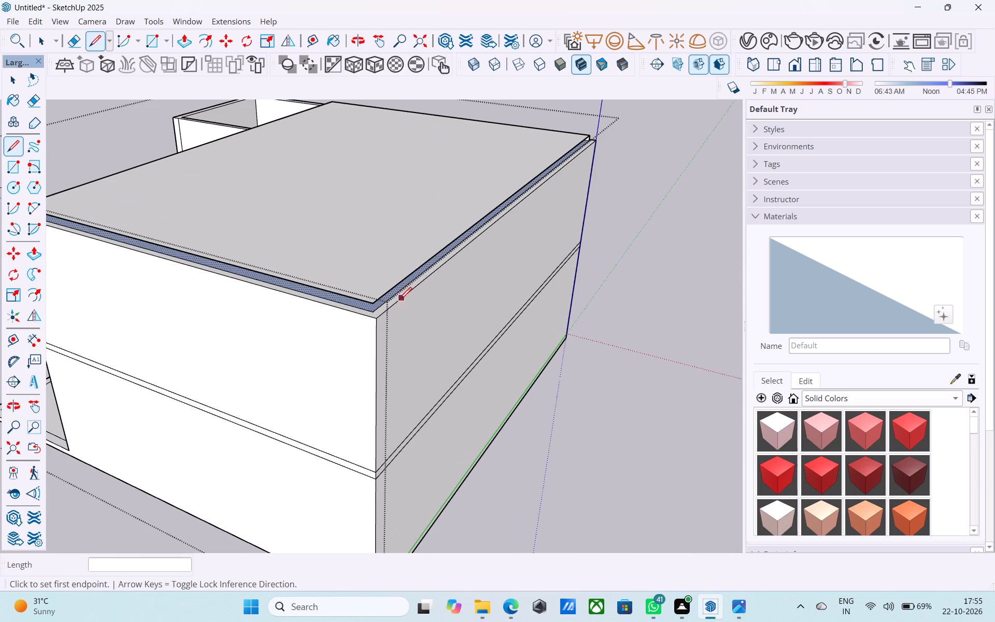
scroll(391, 310, "up", 8)
left_click(354, 312)
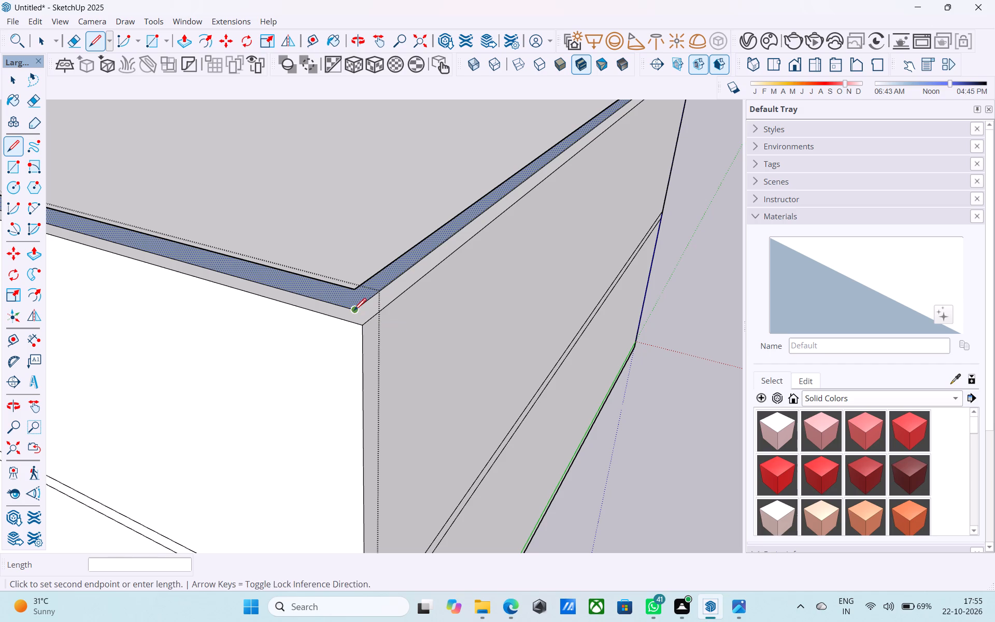
left_click(353, 289)
scroll(393, 302, "down", 5)
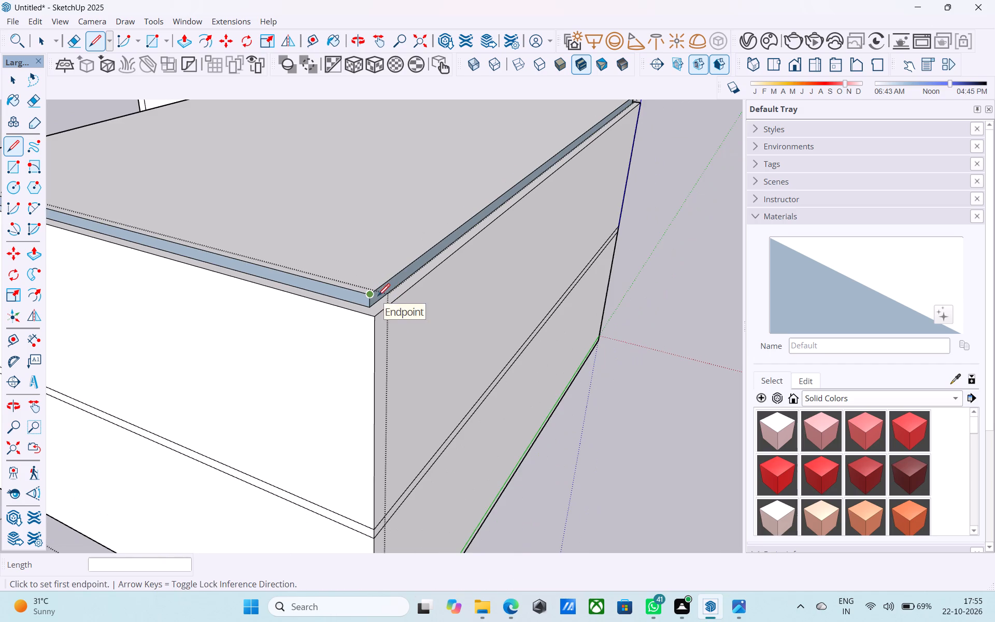
Reverse the roof slab's edge faces along the back wall and the side wall away from the small room.
key("space")
left_click(378, 298)
scroll(378, 295, "up", 5)
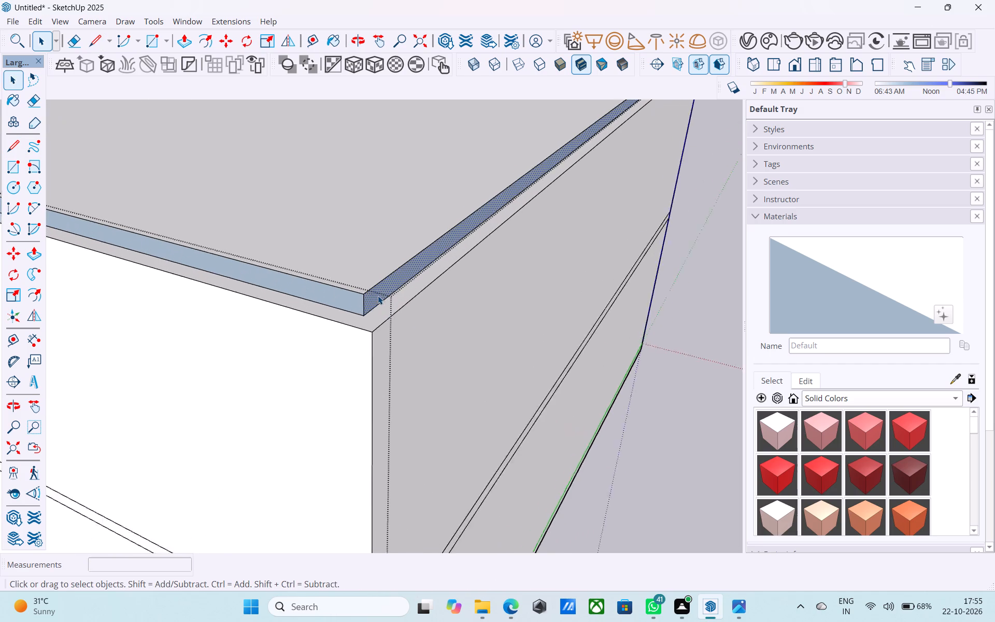
scroll(378, 295, "up", 3)
right_click(378, 295)
left_click(428, 468)
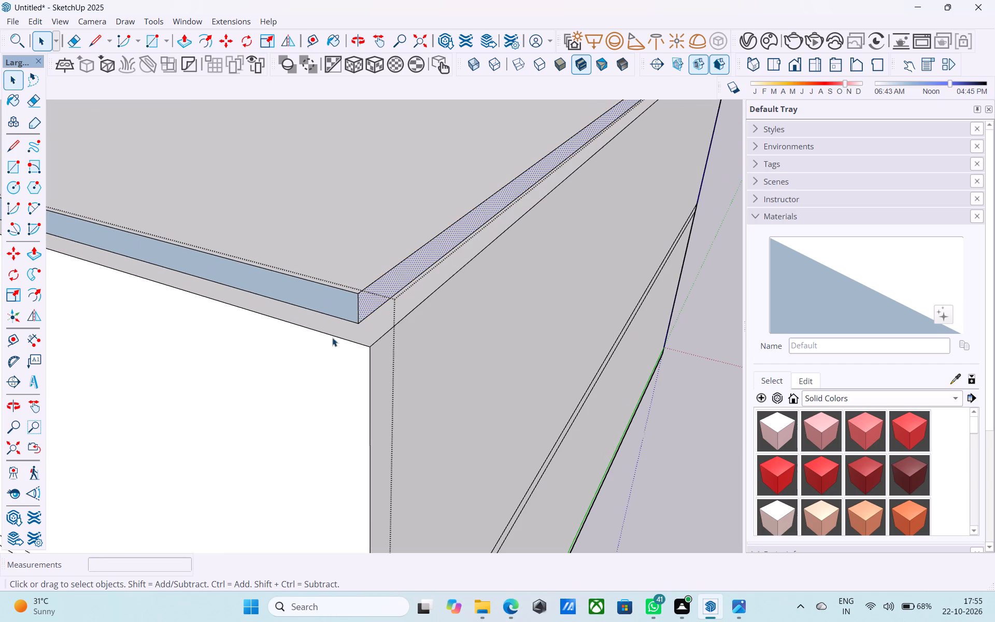
left_click(318, 304)
right_click(319, 304)
left_click(387, 469)
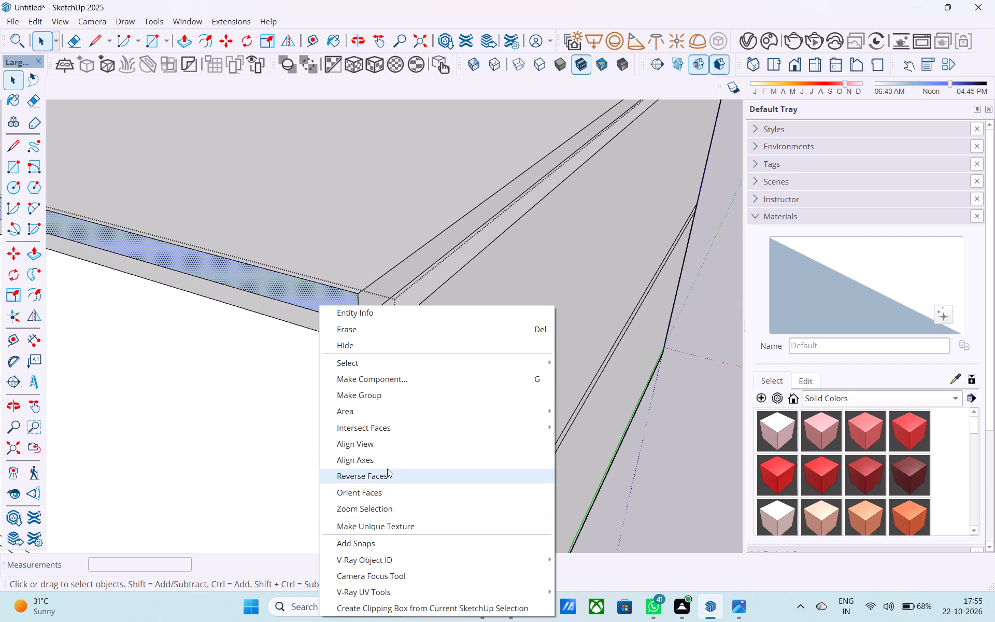
Reverse the roof slab's two remaining edge faces, facing the small room and along the adjoining outer side wall.
scroll(408, 432, "down", 19)
middle_click_drag(357, 417, 639, 318)
middle_click_drag(282, 282, 613, 318)
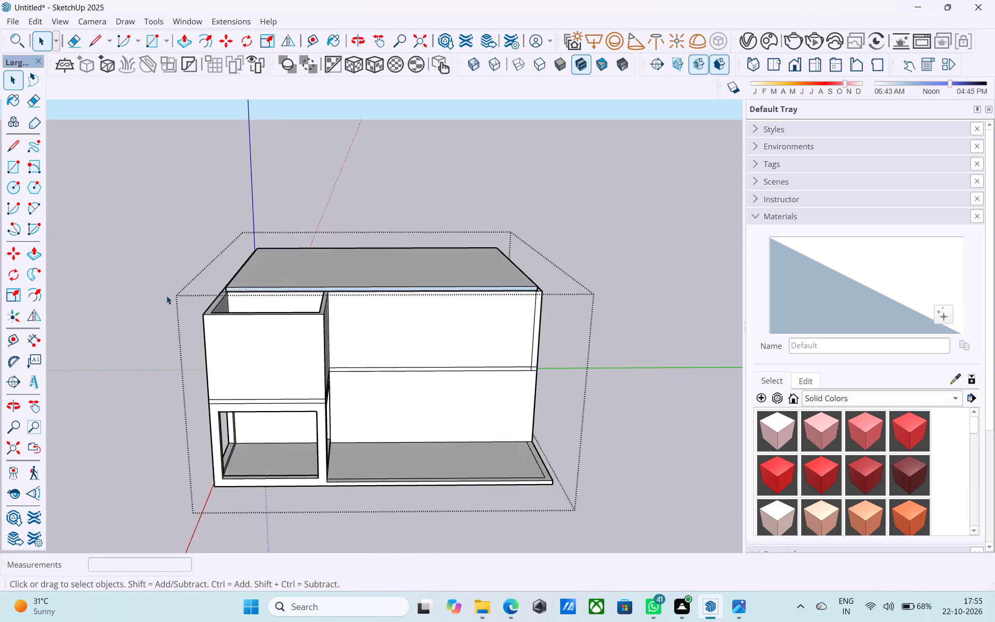
middle_click_drag(165, 296, 421, 311)
scroll(371, 308, "up", 16)
left_click(339, 337)
right_click(339, 337)
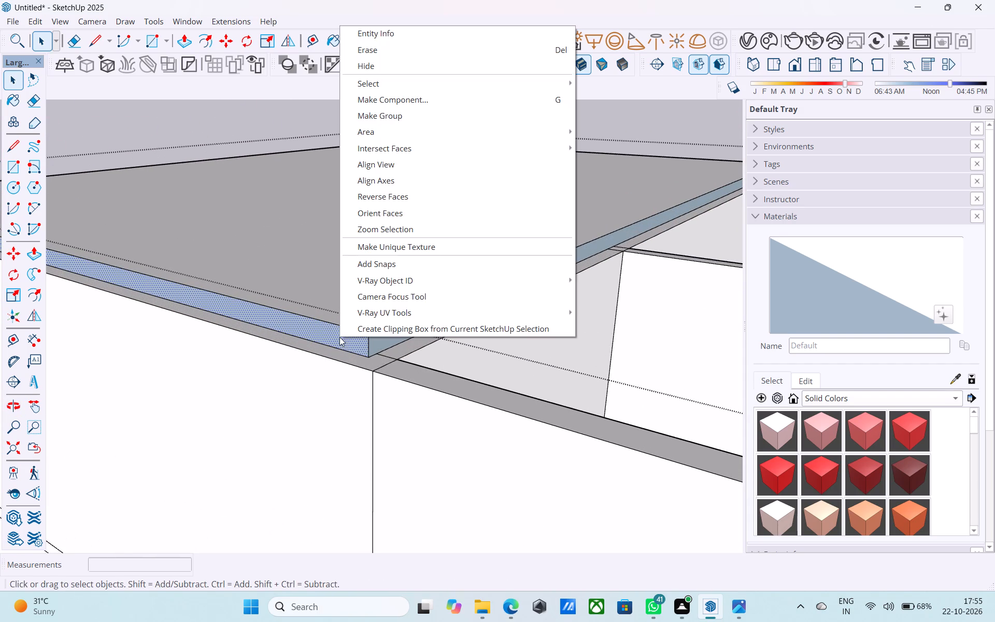
left_click(390, 200)
left_click(410, 328)
right_click(409, 328)
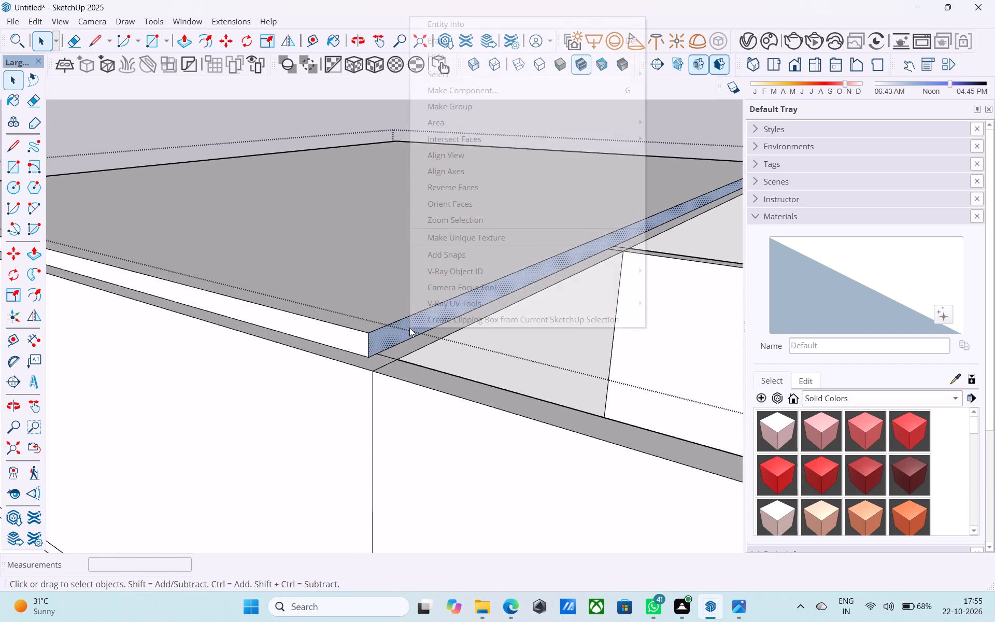
left_click(450, 184)
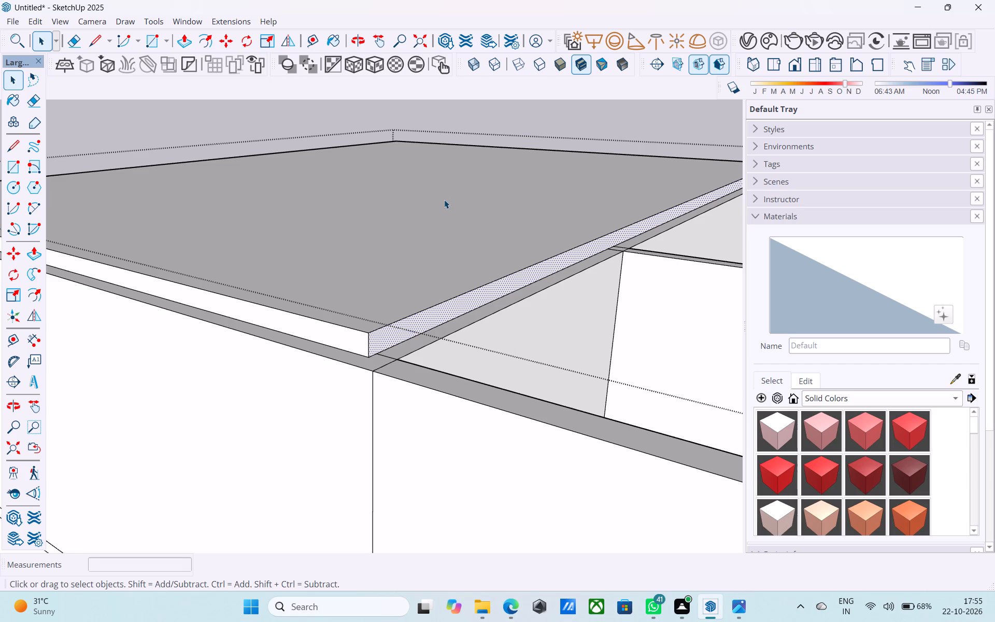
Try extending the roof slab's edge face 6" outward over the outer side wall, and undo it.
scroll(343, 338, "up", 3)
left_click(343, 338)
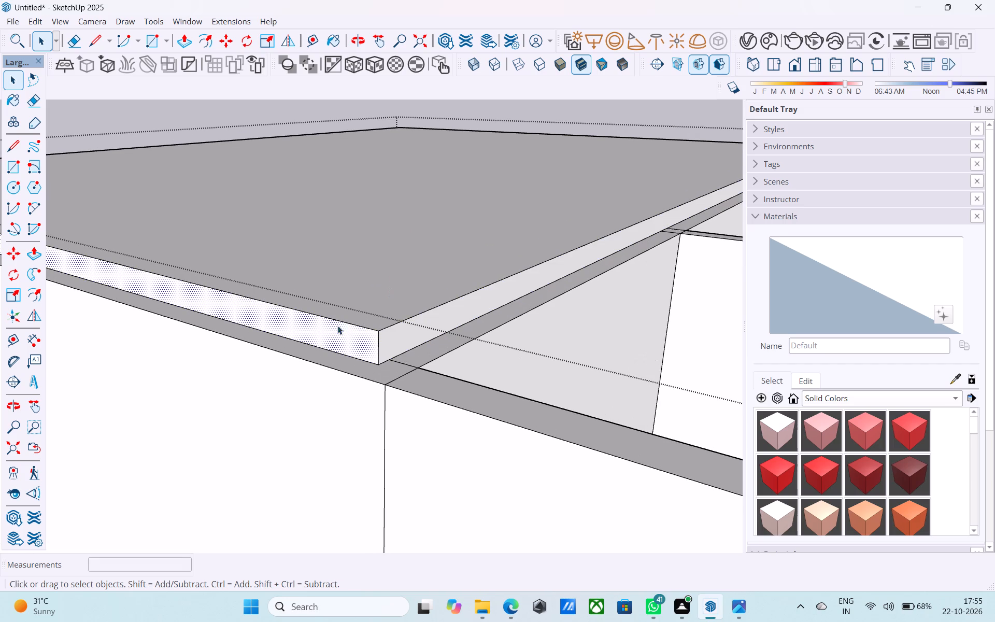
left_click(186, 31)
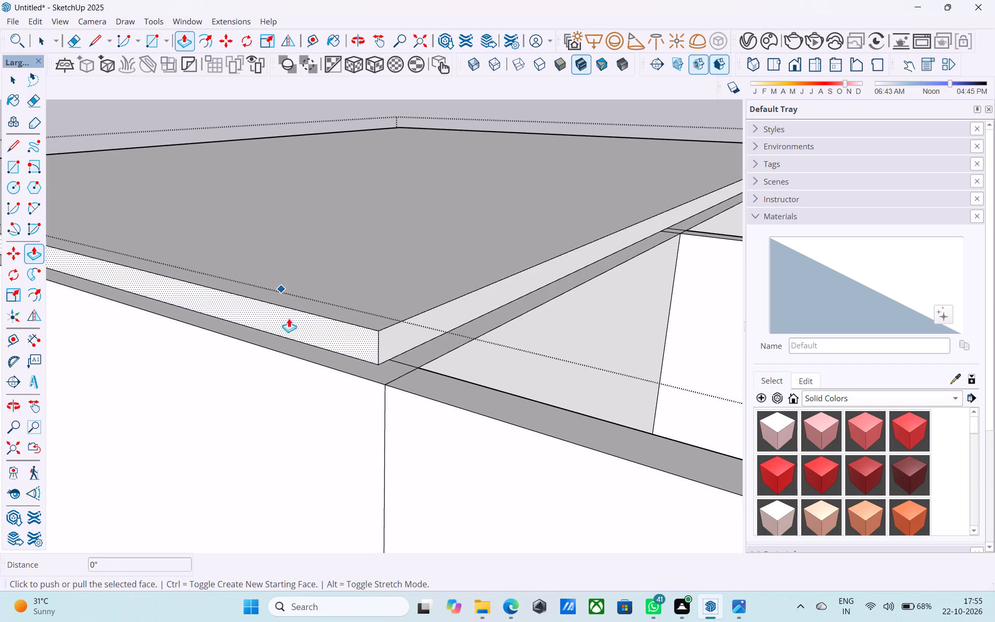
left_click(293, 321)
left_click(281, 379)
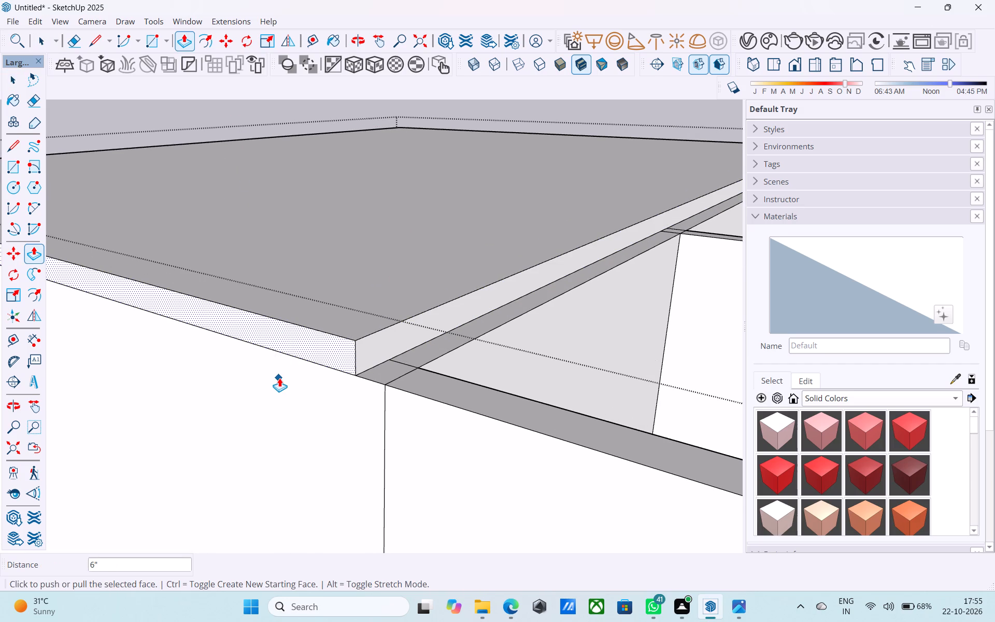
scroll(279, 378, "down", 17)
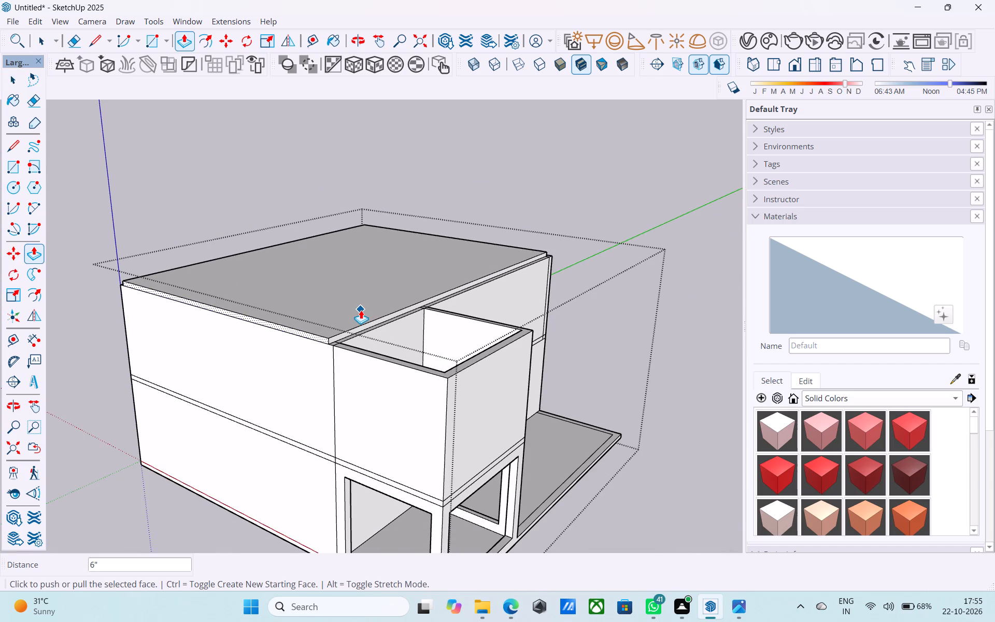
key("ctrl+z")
Erase the short leftover line across the wall top at the main room's outer corner beside the exterior slab.
key("space")
scroll(361, 310, "down", 5)
middle_click_drag(343, 328, 496, 341)
middle_click_drag(315, 313, 519, 323)
middle_click_drag(277, 333, 471, 332)
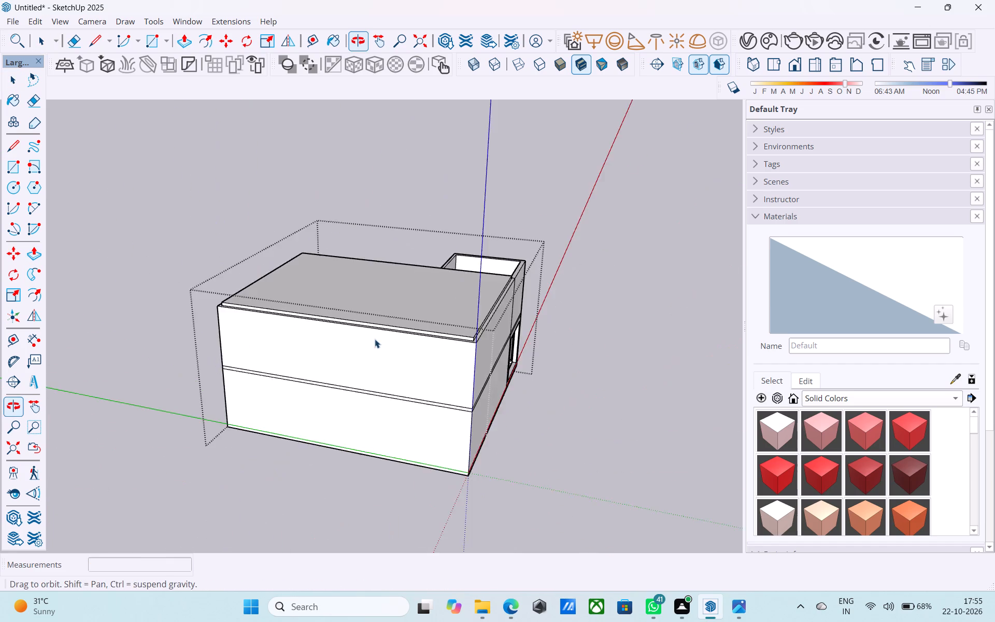
middle_click_drag(239, 339, 639, 393)
middle_click_drag(234, 327, 523, 328)
scroll(462, 320, "up", 19)
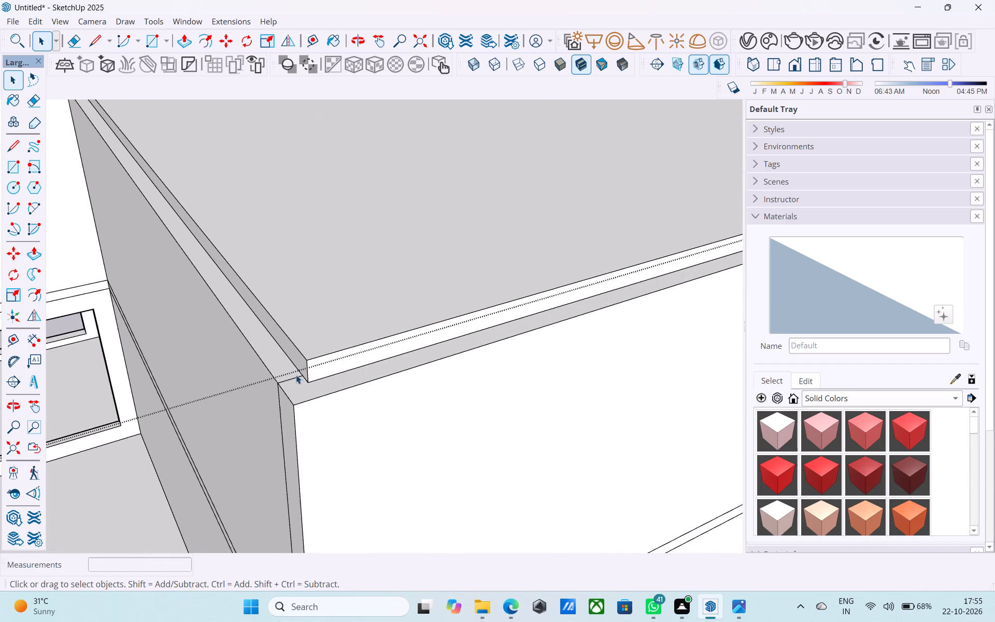
key("e")
scroll(295, 375, "up", 4)
left_click_drag(291, 381, 285, 377)
scroll(276, 373, "down", 17)
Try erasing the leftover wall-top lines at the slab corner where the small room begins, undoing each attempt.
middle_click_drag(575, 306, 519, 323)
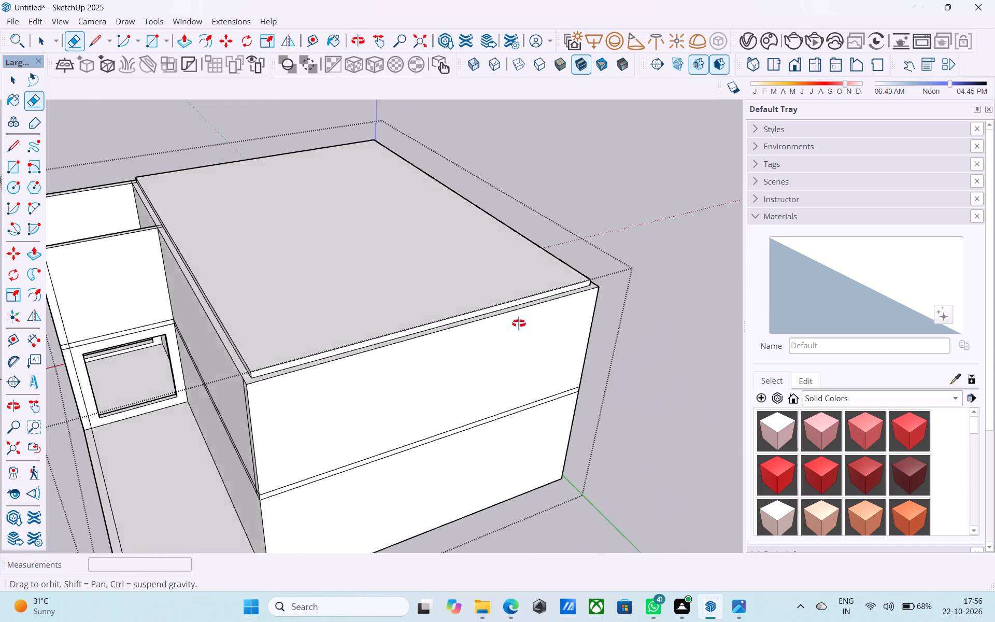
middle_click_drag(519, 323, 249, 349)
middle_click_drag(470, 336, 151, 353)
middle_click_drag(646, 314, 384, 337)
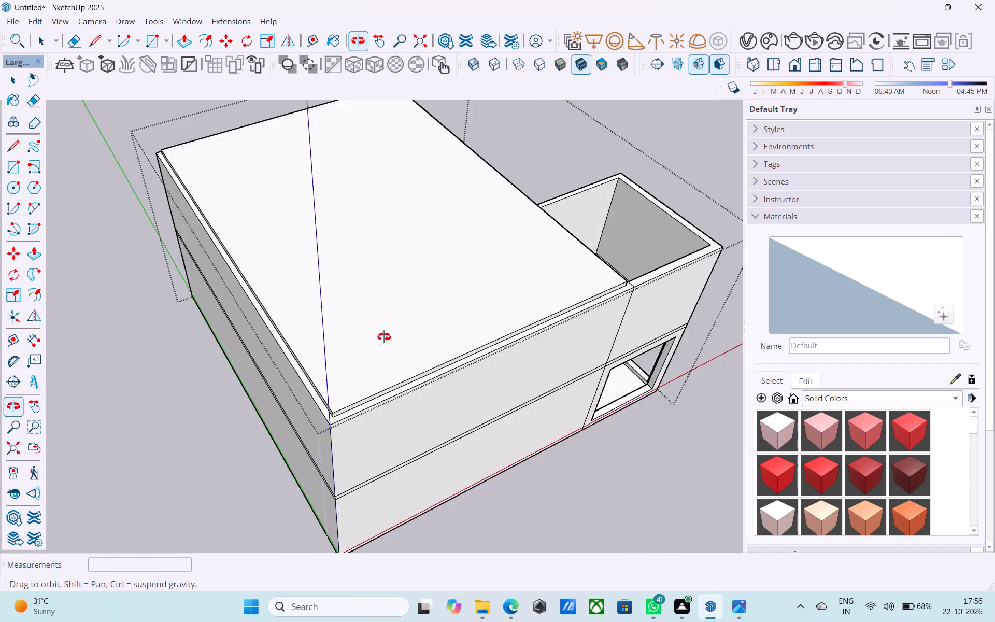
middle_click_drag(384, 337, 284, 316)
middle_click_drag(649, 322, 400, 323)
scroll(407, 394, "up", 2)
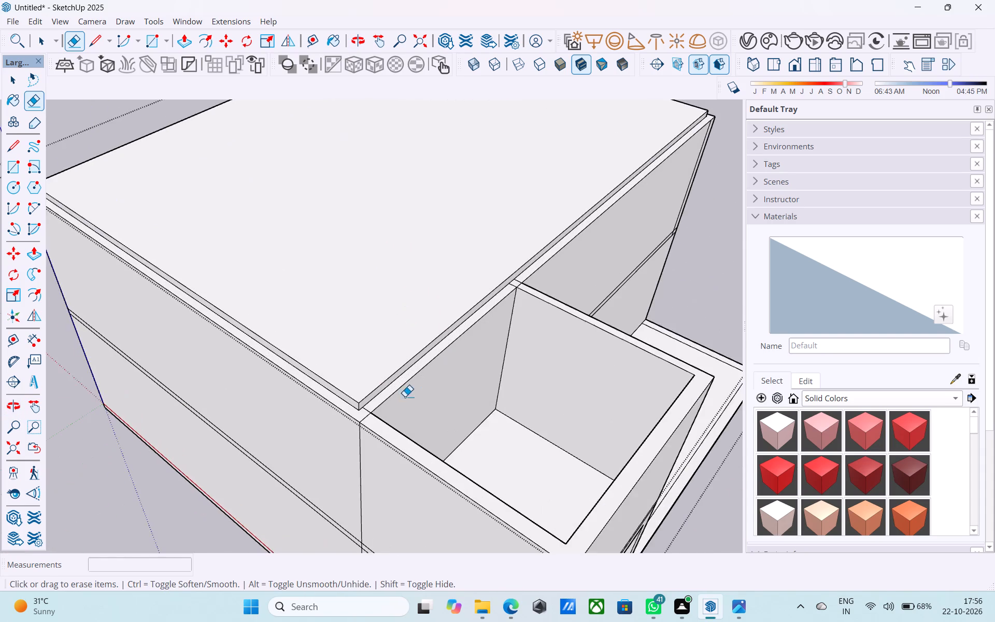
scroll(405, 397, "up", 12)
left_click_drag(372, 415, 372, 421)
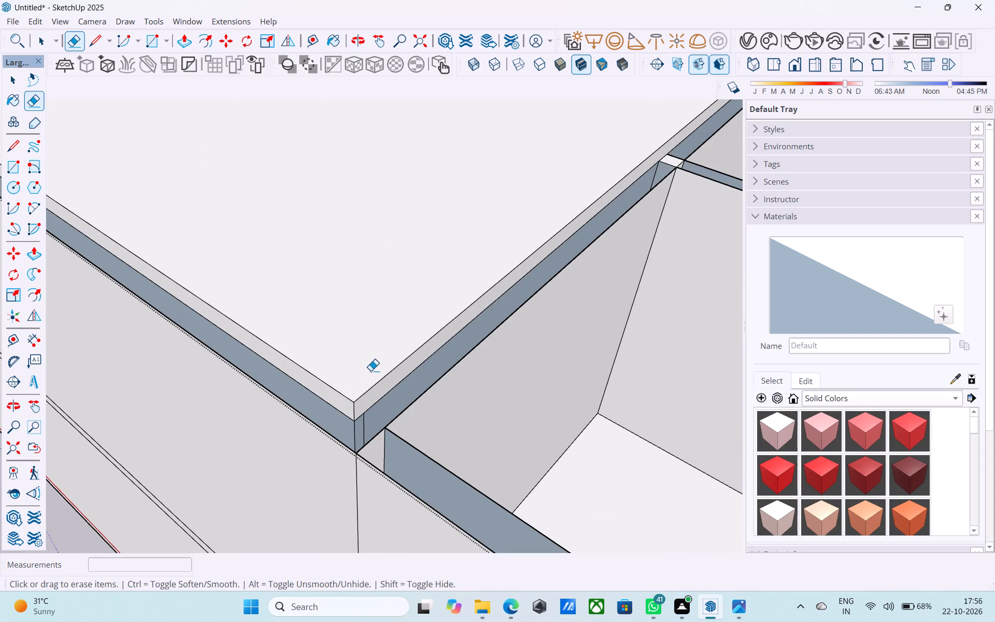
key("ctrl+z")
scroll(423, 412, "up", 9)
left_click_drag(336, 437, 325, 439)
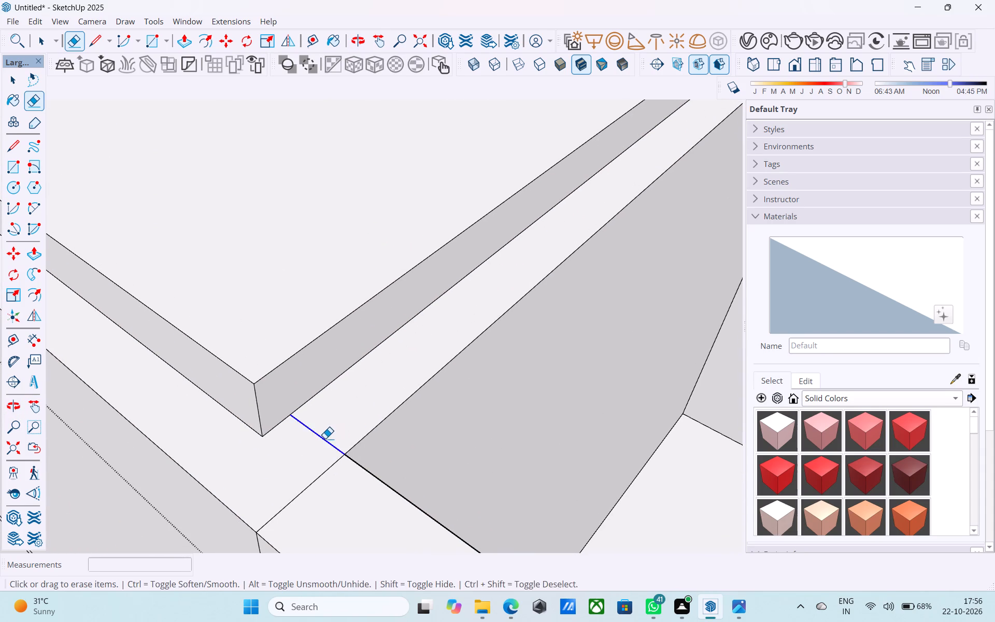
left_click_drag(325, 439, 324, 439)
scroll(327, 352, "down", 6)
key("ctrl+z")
Erase the two short leftover lines on the wall top at the slab corner where the small room begins.
middle_click_drag(366, 401, 223, 300)
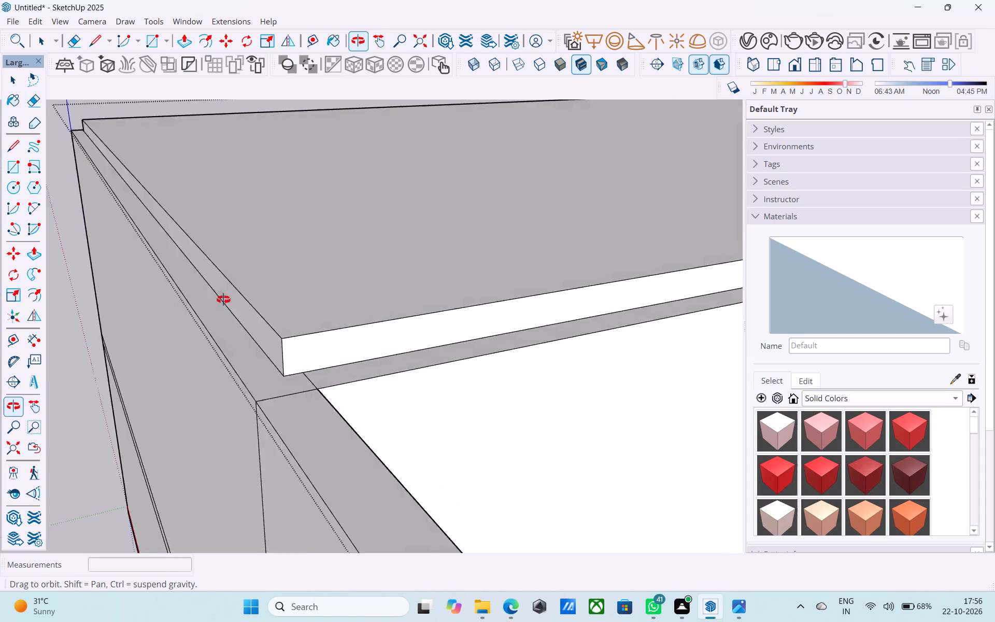
middle_click_drag(223, 300, 212, 302)
scroll(309, 388, "up", 12)
left_click_drag(266, 385, 261, 373)
left_click_drag(323, 351, 314, 351)
Draw a 9" line across the outer wall top from the small room's inner corner to the outside edge.
scroll(312, 349, "down", 20)
scroll(312, 349, "down", 11)
middle_click(312, 349)
middle_click_drag(279, 333, 274, 387)
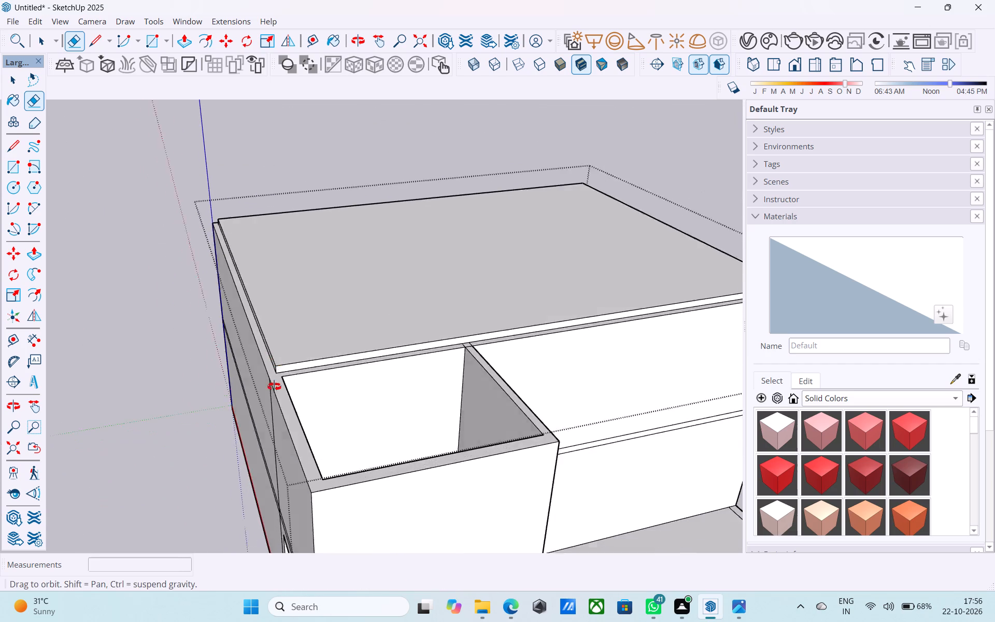
middle_click_drag(274, 387, 276, 404)
scroll(286, 417, "up", 3)
key("l")
scroll(287, 426, "up", 5)
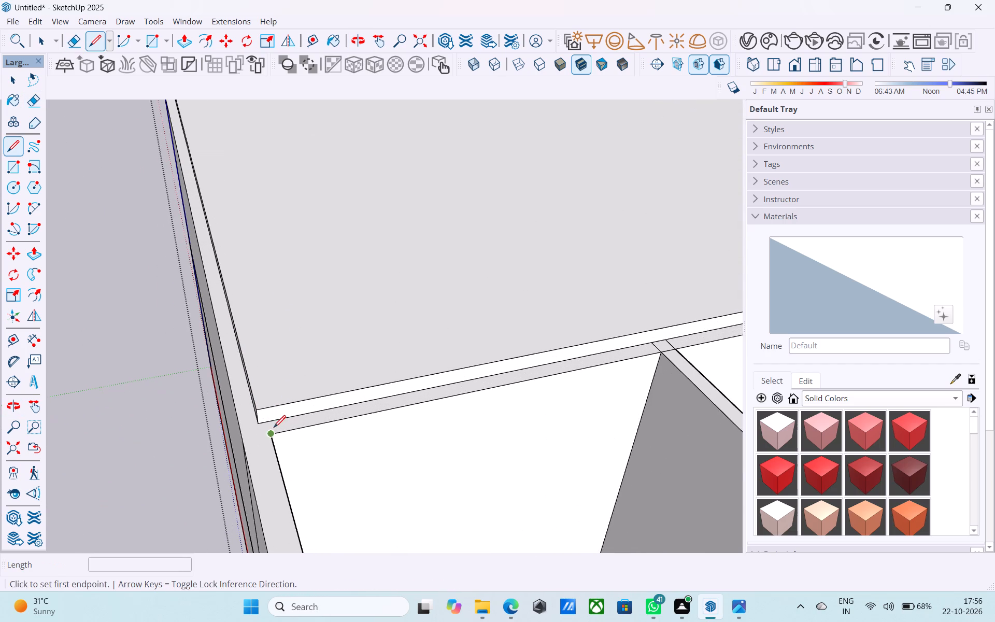
left_click(274, 429)
key("l")
scroll(276, 432, "up", 7)
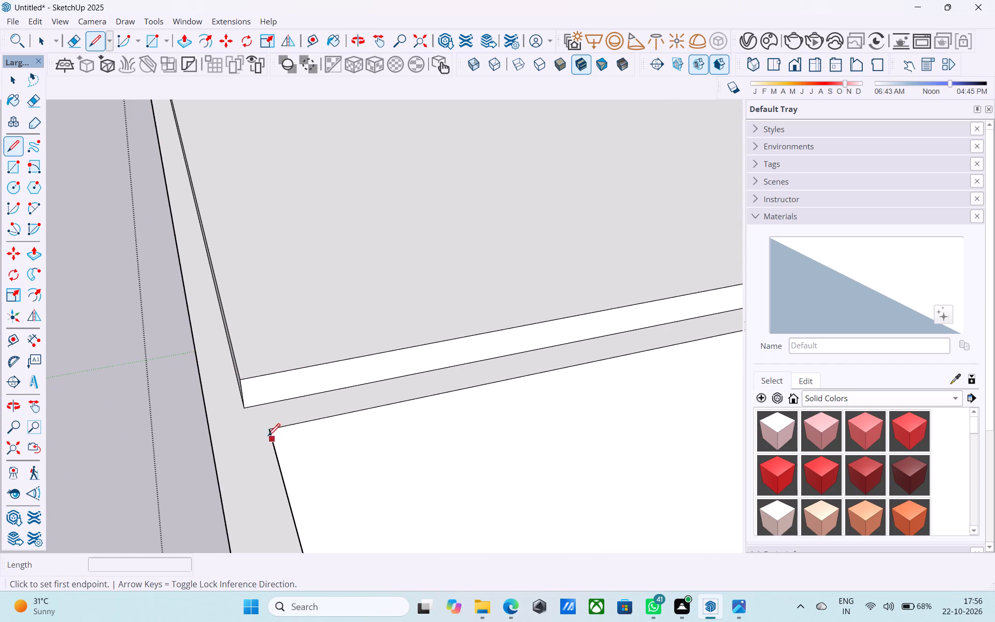
left_click(268, 433)
left_click(214, 442)
Examine the house from several angles and check how the wall-top face around the small room is divided.
scroll(218, 405, "down", 6)
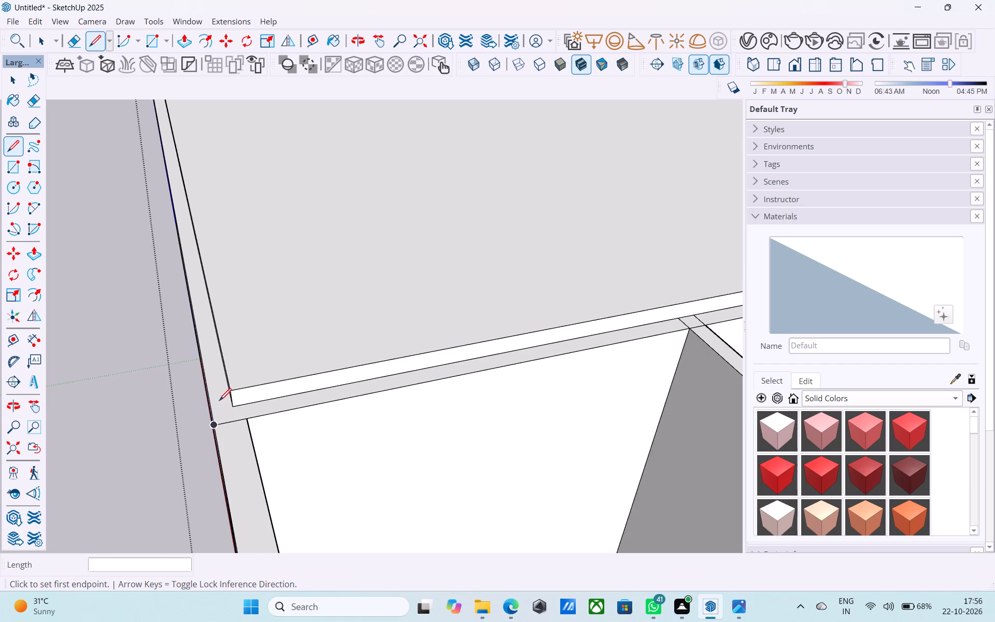
scroll(219, 402, "down", 6)
key("space")
scroll(218, 409, "down", 10)
middle_click_drag(329, 498, 328, 405)
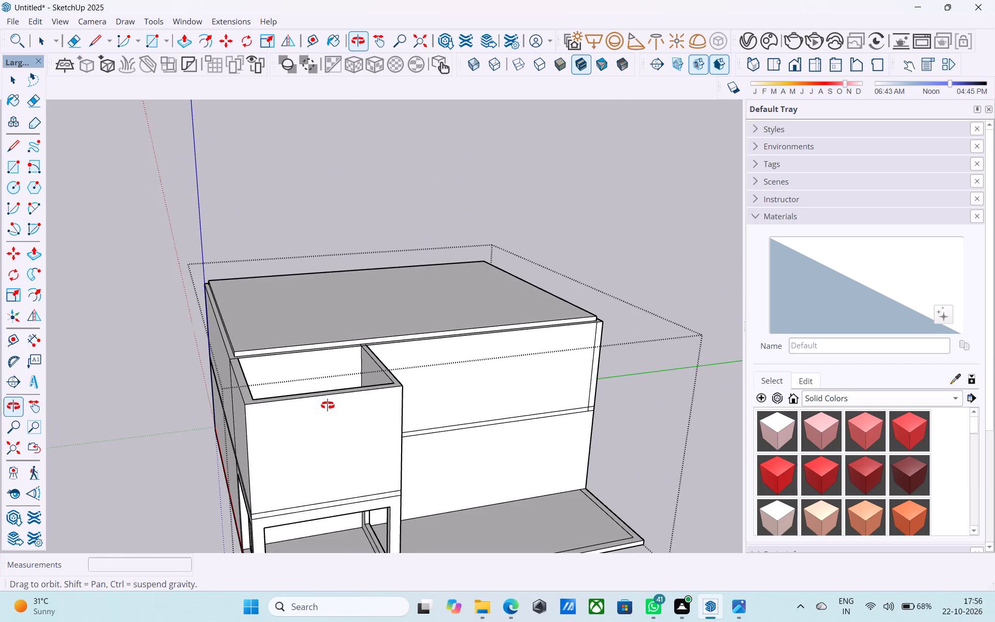
middle_click_drag(328, 405, 308, 395)
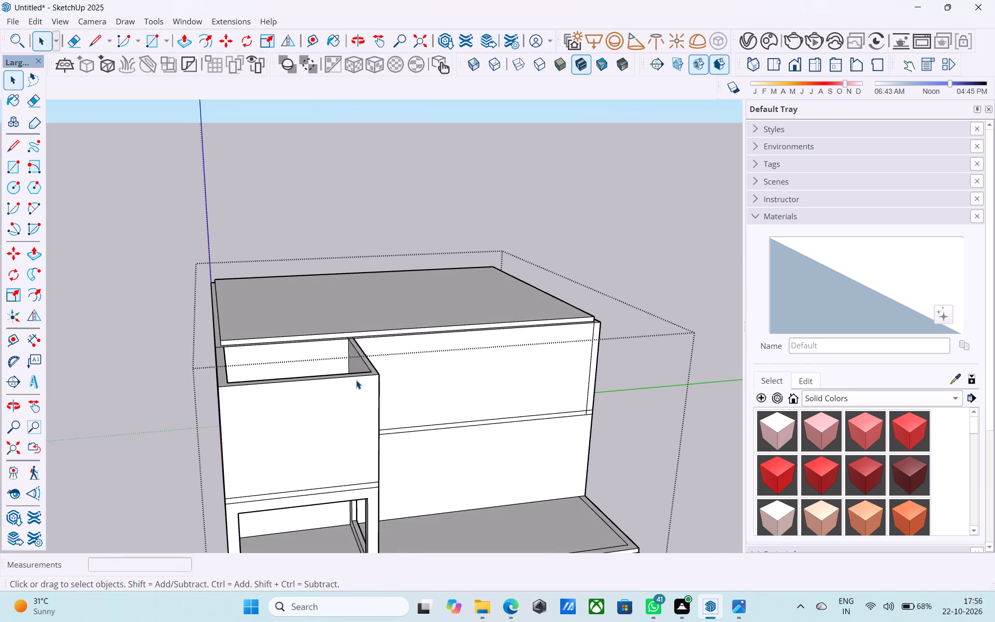
scroll(356, 380, "down", 3)
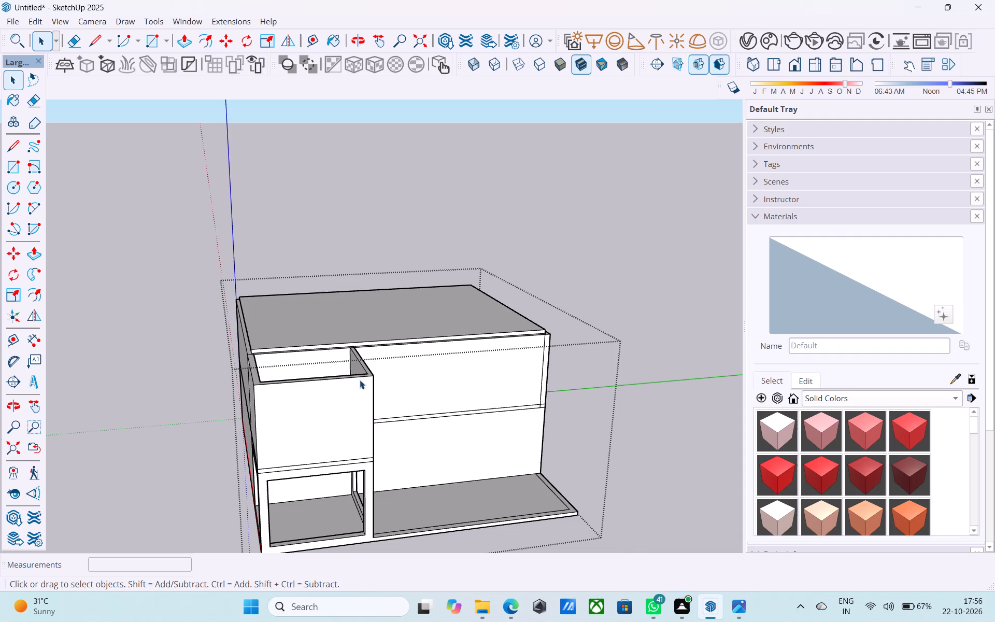
scroll(360, 380, "down", 12)
middle_click_drag(350, 391, 334, 505)
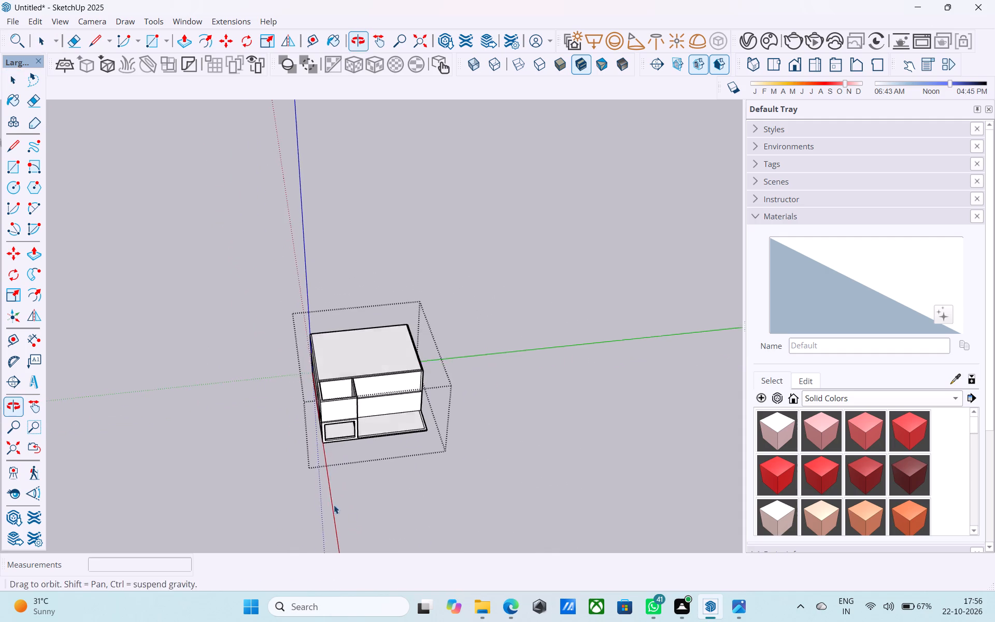
middle_click_drag(334, 505, 333, 505)
middle_click_drag(383, 379, 570, 394)
scroll(571, 393, "up", 4)
scroll(344, 305, "up", 13)
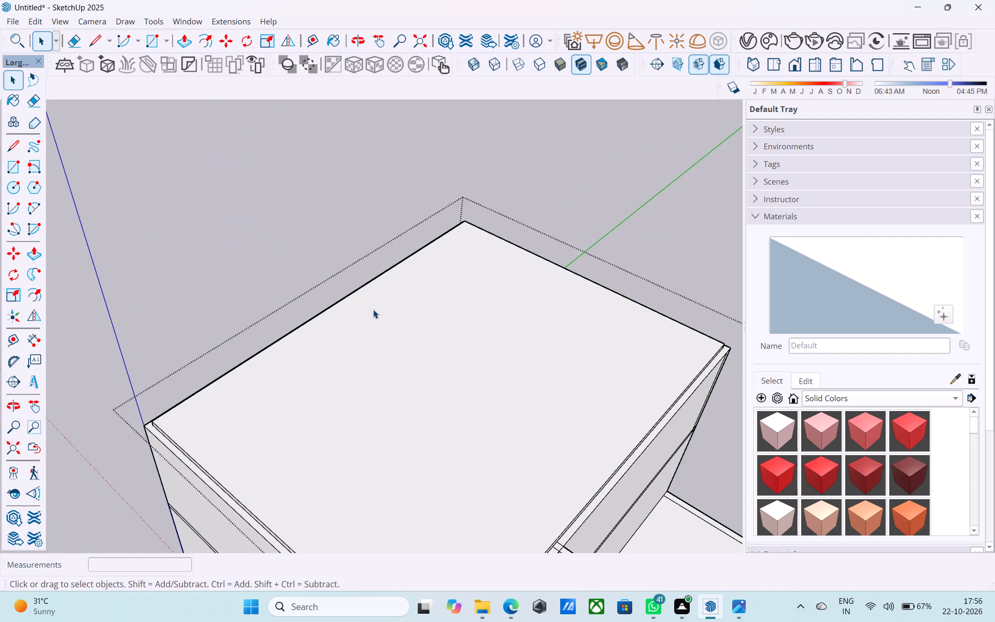
scroll(373, 310, "down", 5)
middle_click_drag(368, 323, 249, 363)
scroll(241, 342, "down", 5)
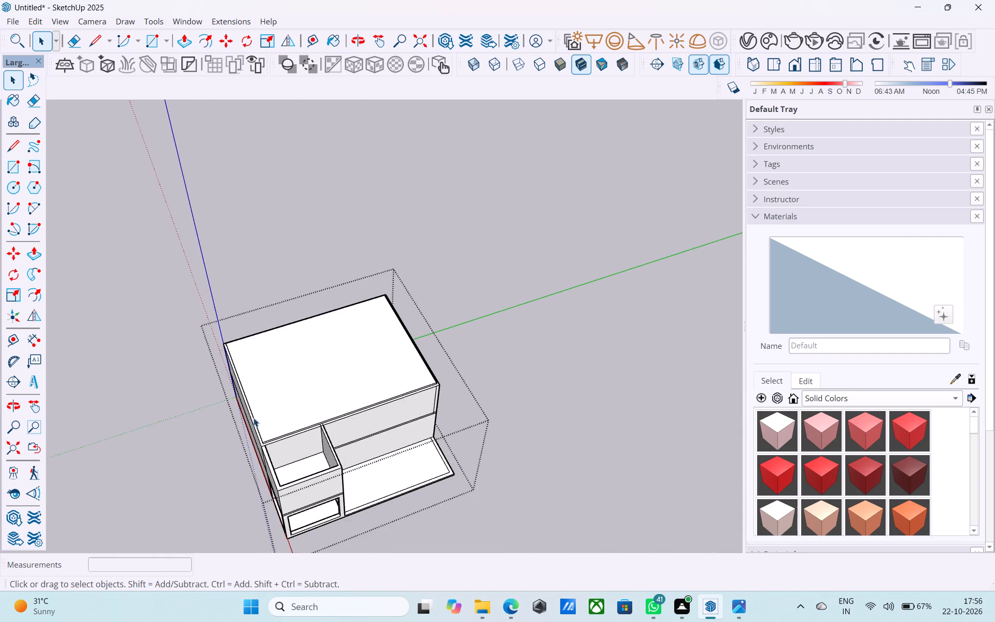
middle_click_drag(252, 418, 221, 309)
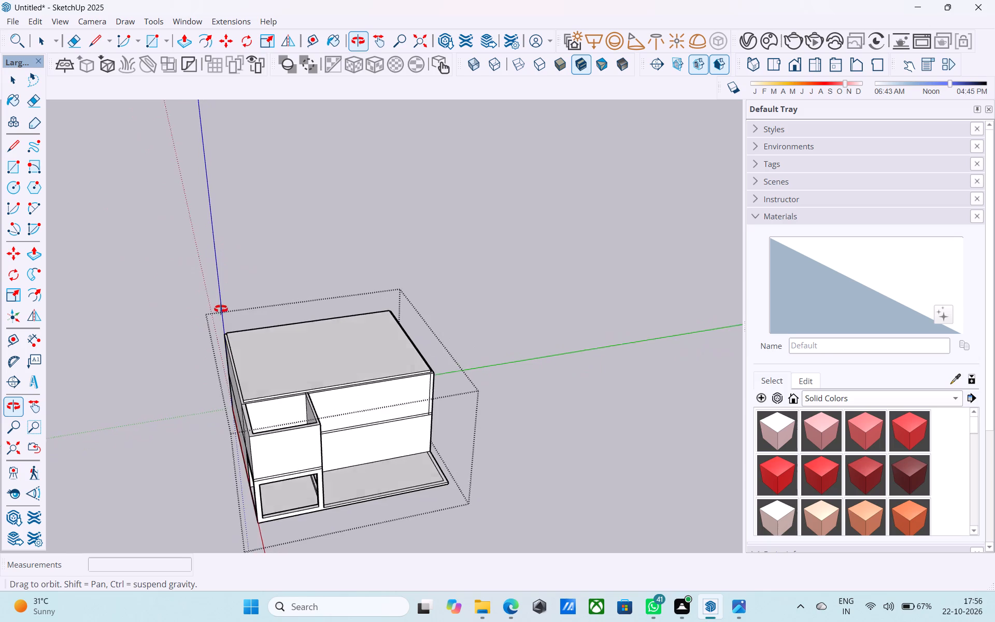
middle_click_drag(221, 309, 283, 417)
scroll(298, 506, "up", 15)
left_click(303, 444)
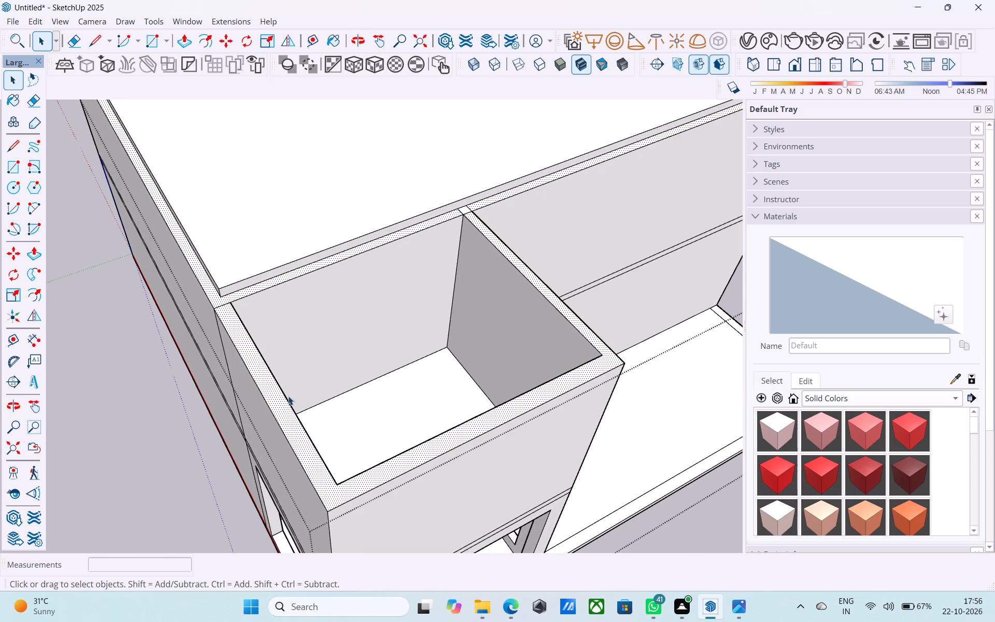
key("space")
double_click(279, 382)
left_click(307, 348)
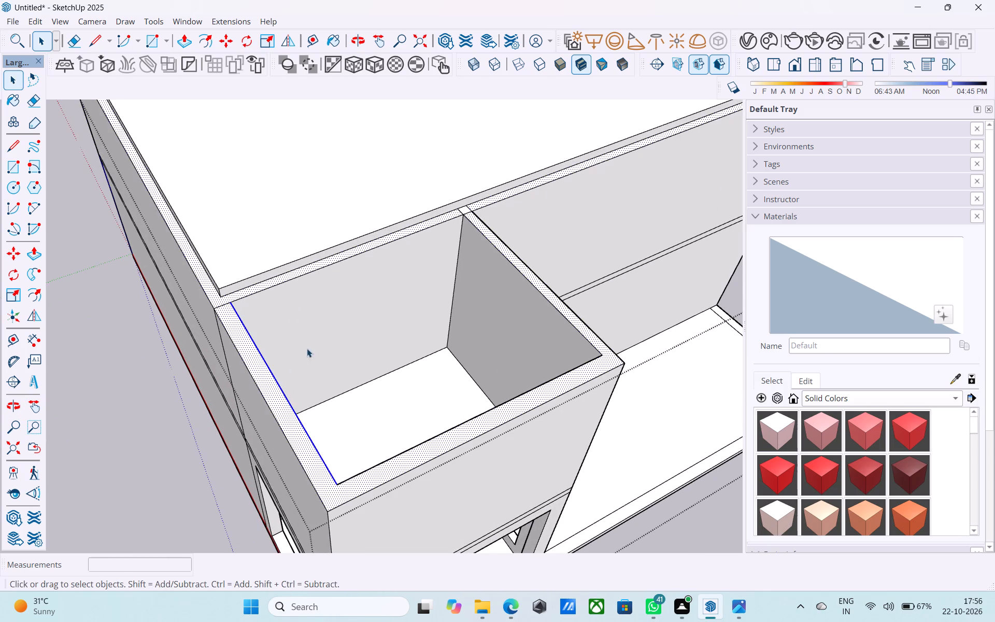
Retrace the 9" line across the outer wall top at the small room's inner corner beside the roof slab.
scroll(270, 372, "up", 4)
key("l")
middle_click_drag(269, 372, 89, 257)
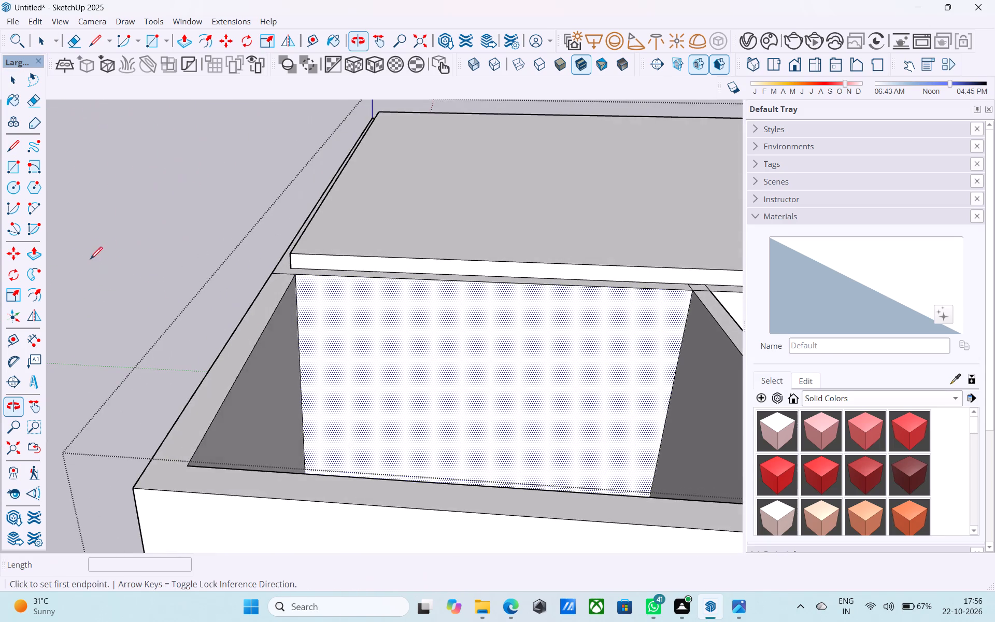
scroll(240, 289, "up", 6)
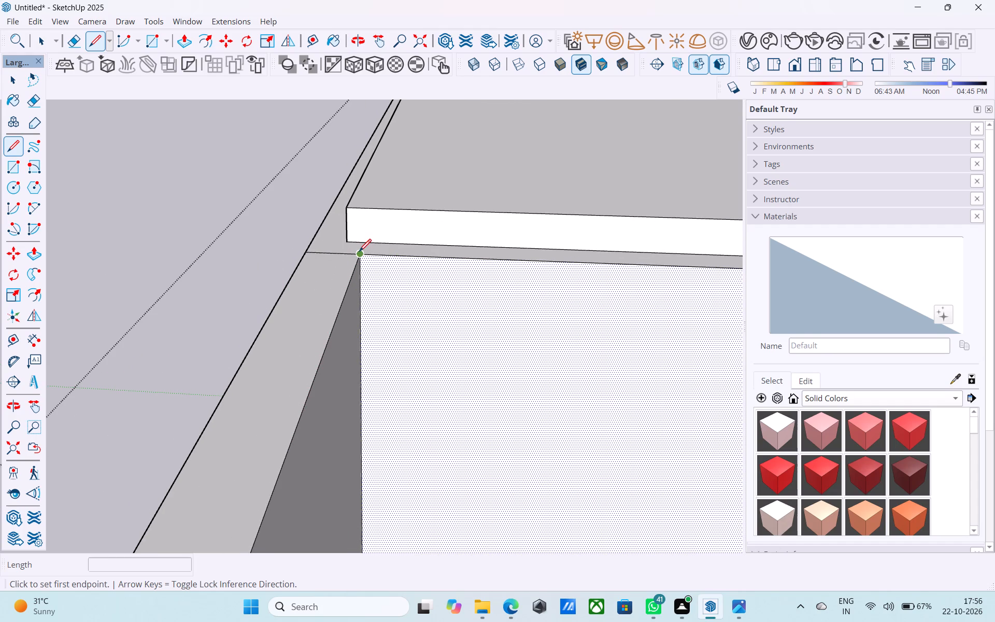
scroll(359, 252, "up", 11)
left_click(360, 258)
left_click(192, 247)
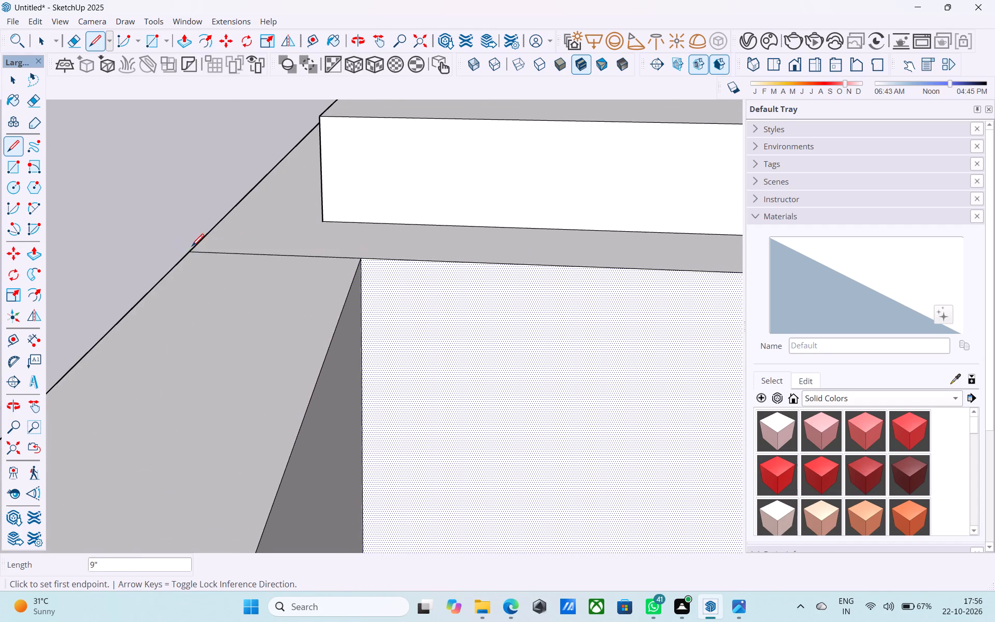
Draw a line across the top of the small room's other side wall where it meets the main-room wall.
scroll(183, 245, "down", 12)
scroll(544, 259, "up", 7)
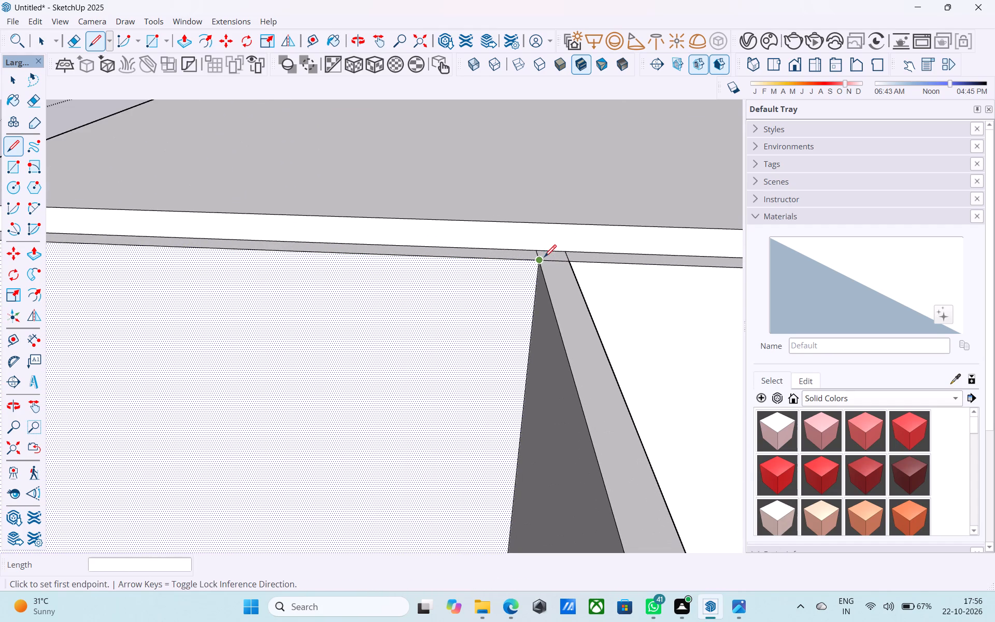
left_click(544, 258)
left_click(568, 258)
key("space")
left_click(563, 278)
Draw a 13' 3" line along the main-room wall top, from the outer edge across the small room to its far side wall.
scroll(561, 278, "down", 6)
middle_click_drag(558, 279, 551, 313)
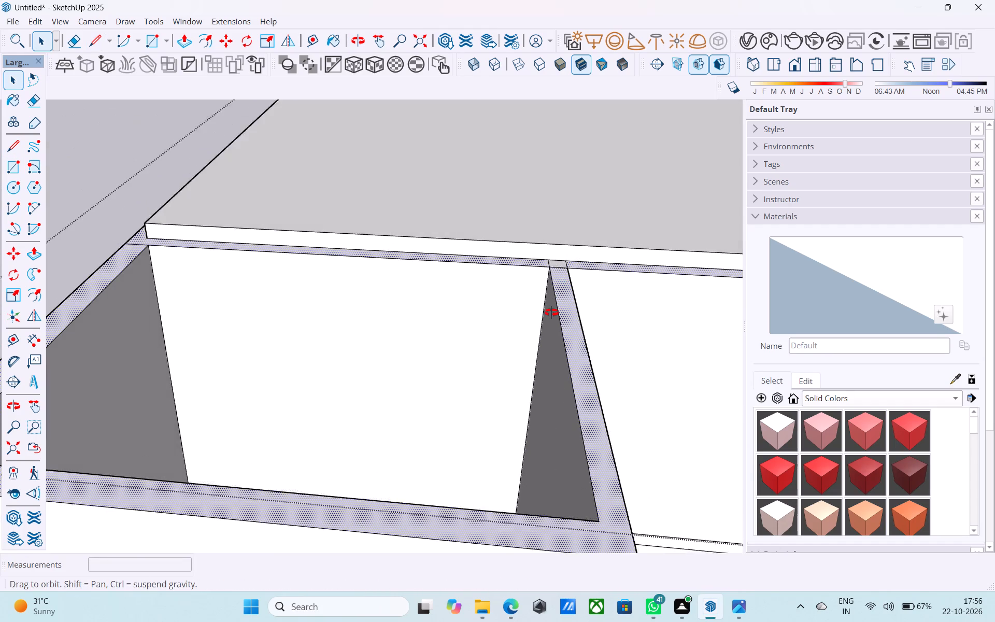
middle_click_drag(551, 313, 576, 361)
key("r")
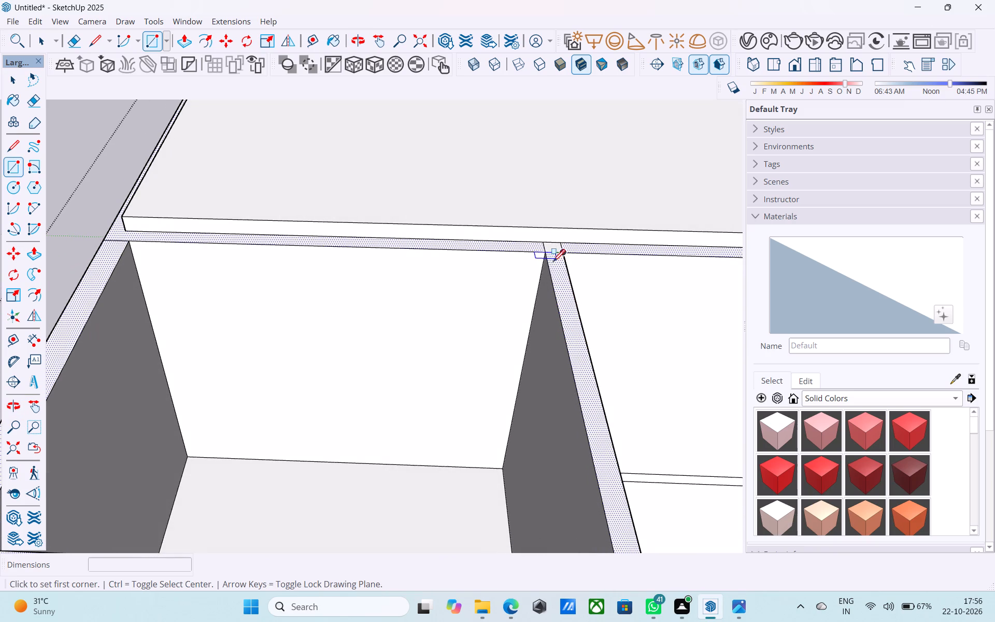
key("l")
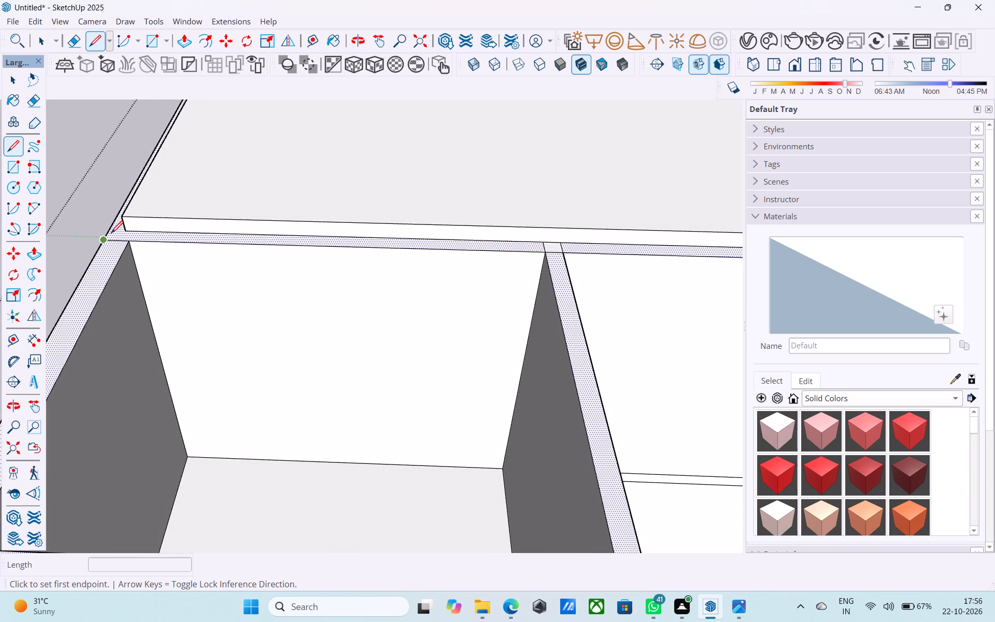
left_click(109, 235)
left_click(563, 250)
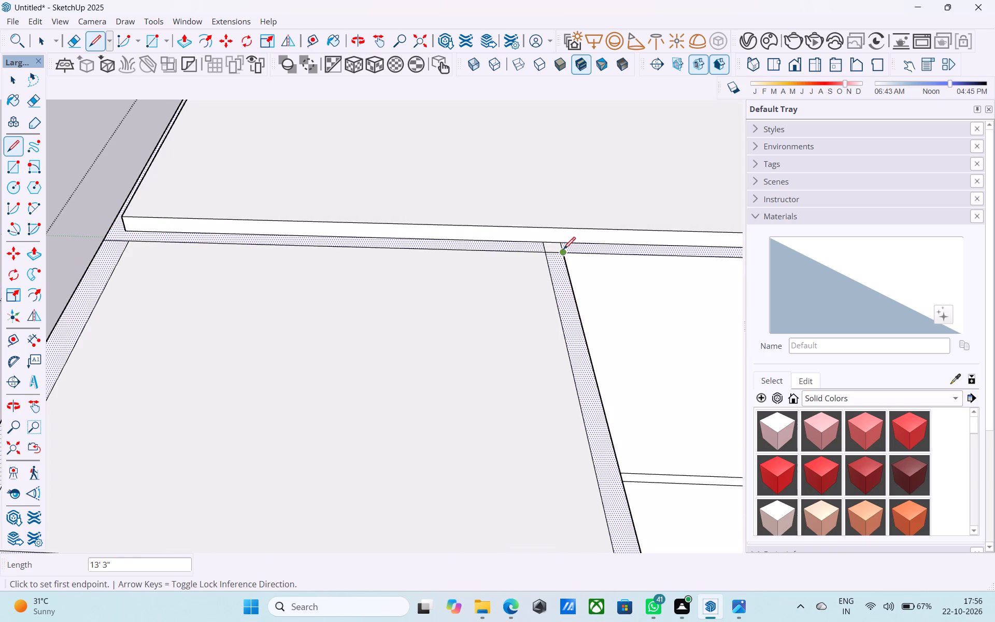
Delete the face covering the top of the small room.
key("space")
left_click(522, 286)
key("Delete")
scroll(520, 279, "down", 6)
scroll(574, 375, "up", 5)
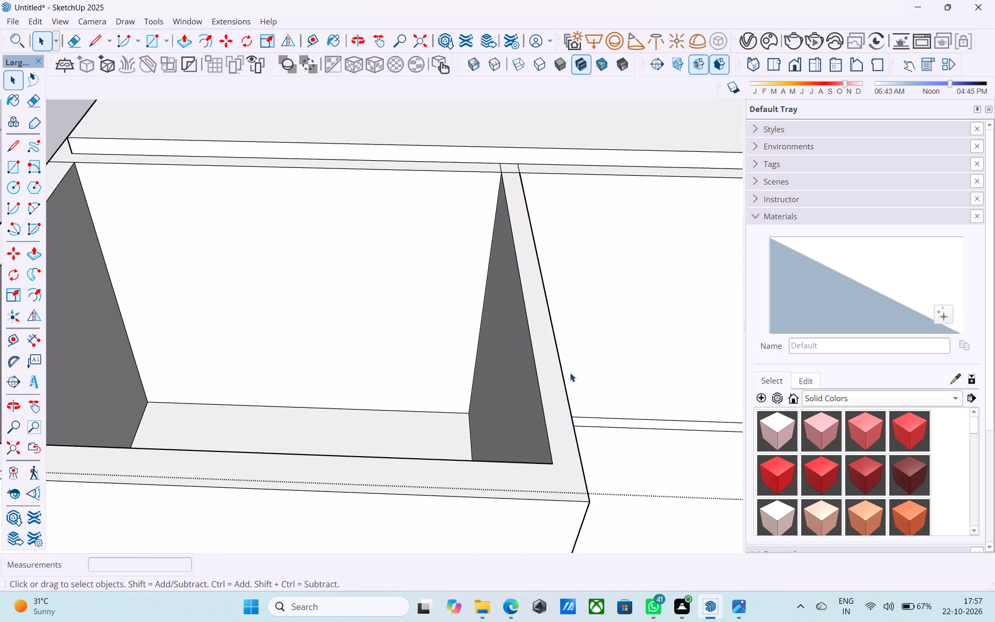
Select the small room's wall-top face and examine how it is divided where it meets the main-room walls.
left_click(557, 374)
scroll(555, 374, "down", 8)
middle_click_drag(372, 331, 334, 460)
scroll(268, 284, "down", 3)
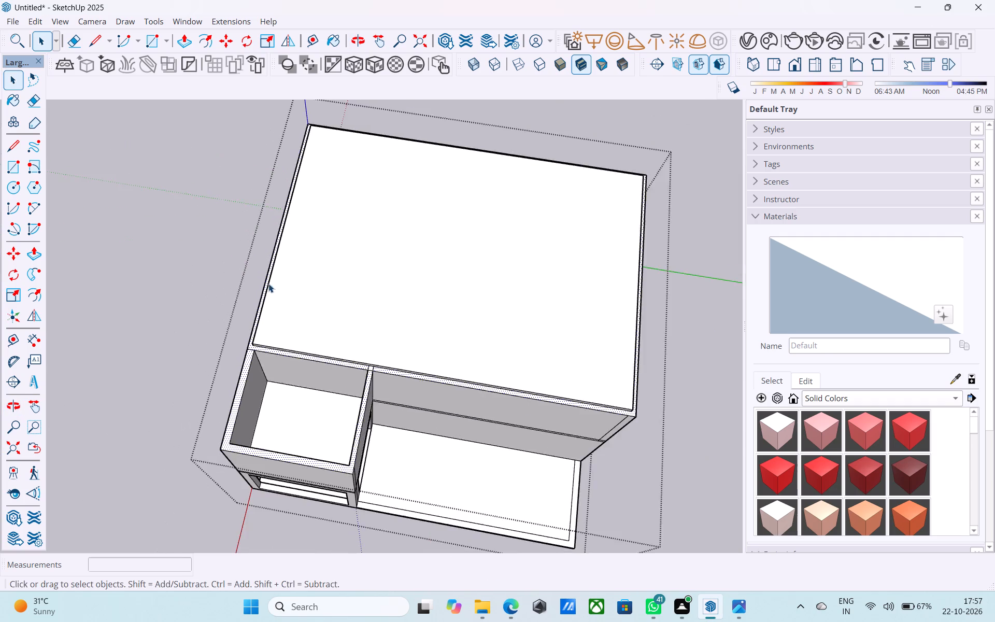
scroll(268, 284, "down", 5)
middle_click_drag(246, 355, 316, 296)
scroll(256, 341, "up", 3)
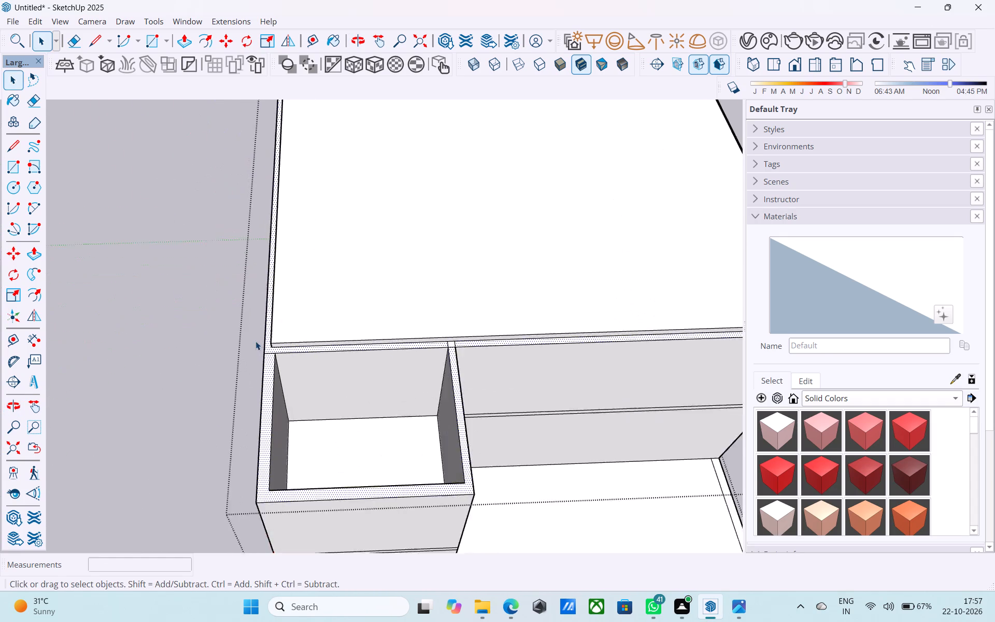
scroll(255, 341, "up", 10)
scroll(277, 334, "down", 6)
middle_click_drag(292, 340, 315, 326)
scroll(339, 326, "up", 6)
scroll(343, 323, "down", 6)
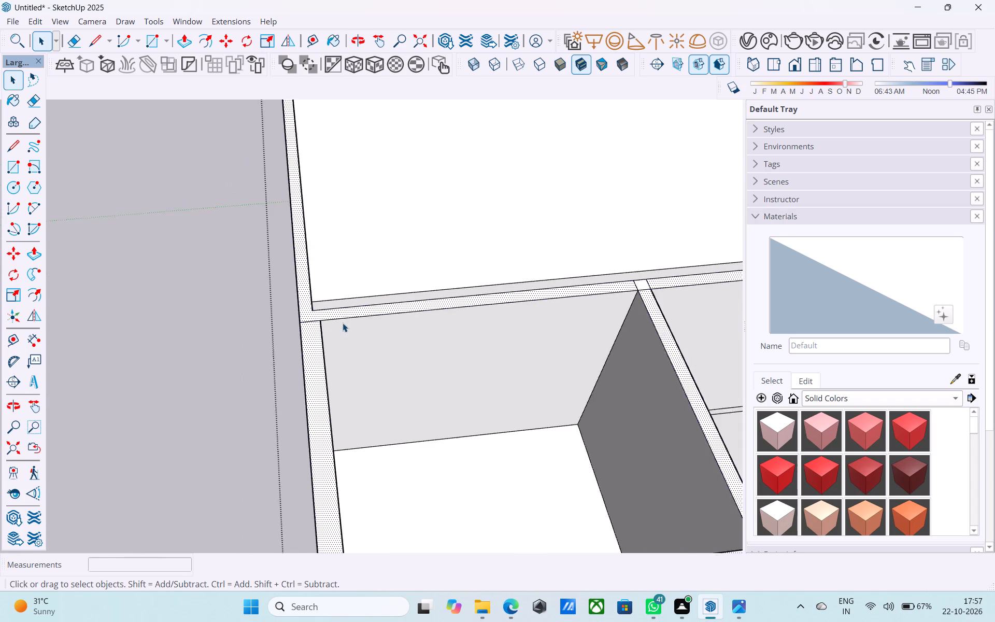
middle_click_drag(343, 323, 375, 305)
scroll(372, 305, "up", 6)
scroll(375, 305, "down", 6)
scroll(337, 343, "down", 1)
middle_click_drag(331, 345, 439, 344)
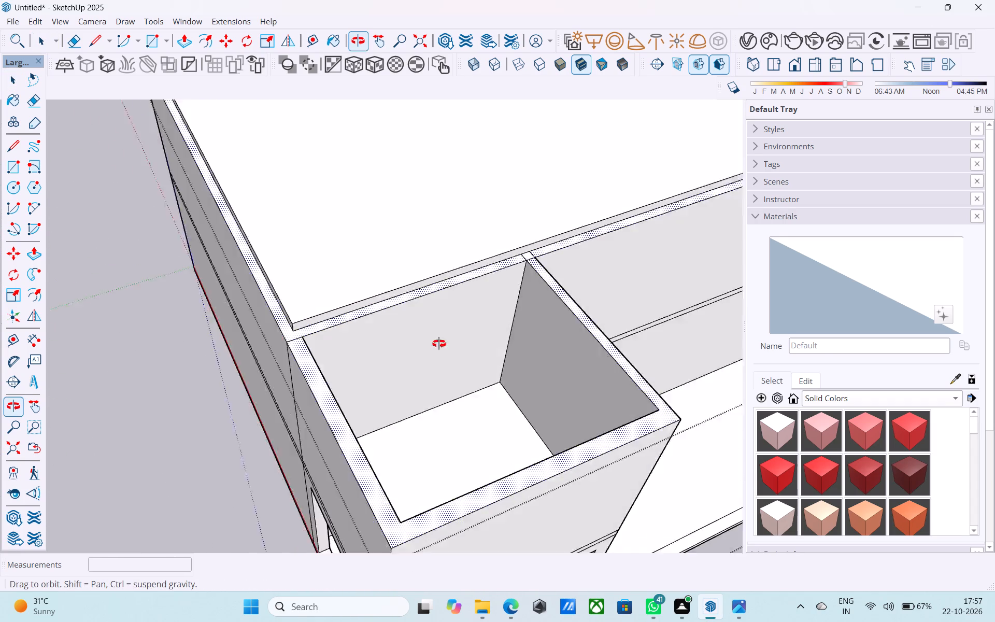
middle_click_drag(439, 344, 617, 351)
Erase the short dividing lines across the wall tops where the small room's two side walls meet the main-room wall.
scroll(332, 204, "up", 8)
key("e")
scroll(351, 221, "up", 2)
scroll(351, 221, "down", 1)
scroll(351, 221, "up", 2)
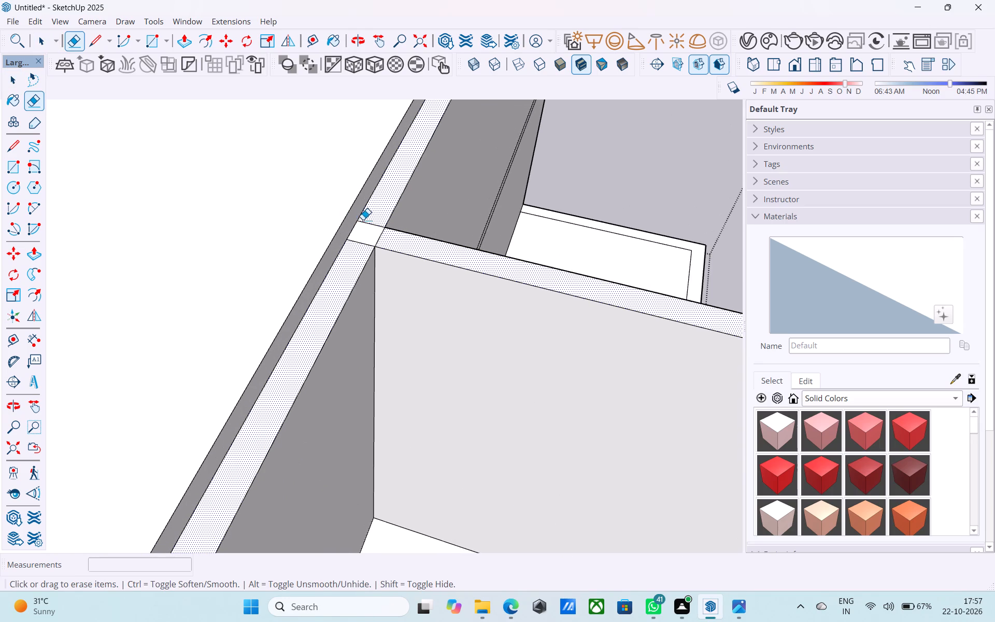
left_click_drag(371, 217, 366, 232)
left_click_drag(360, 238, 358, 248)
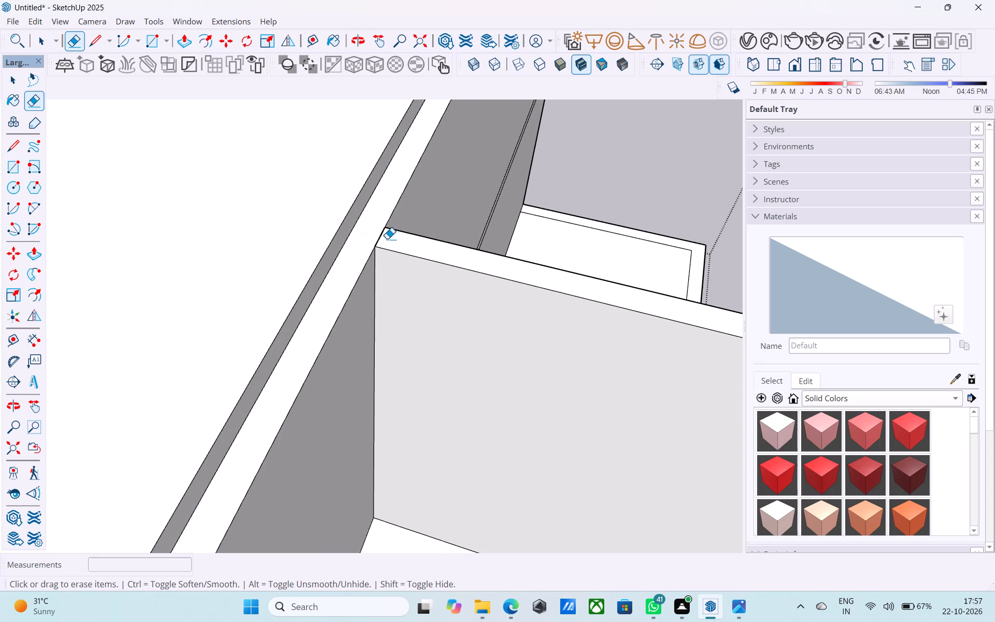
scroll(406, 245, "up", 6)
left_click_drag(368, 237, 350, 234)
scroll(432, 165, "down", 17)
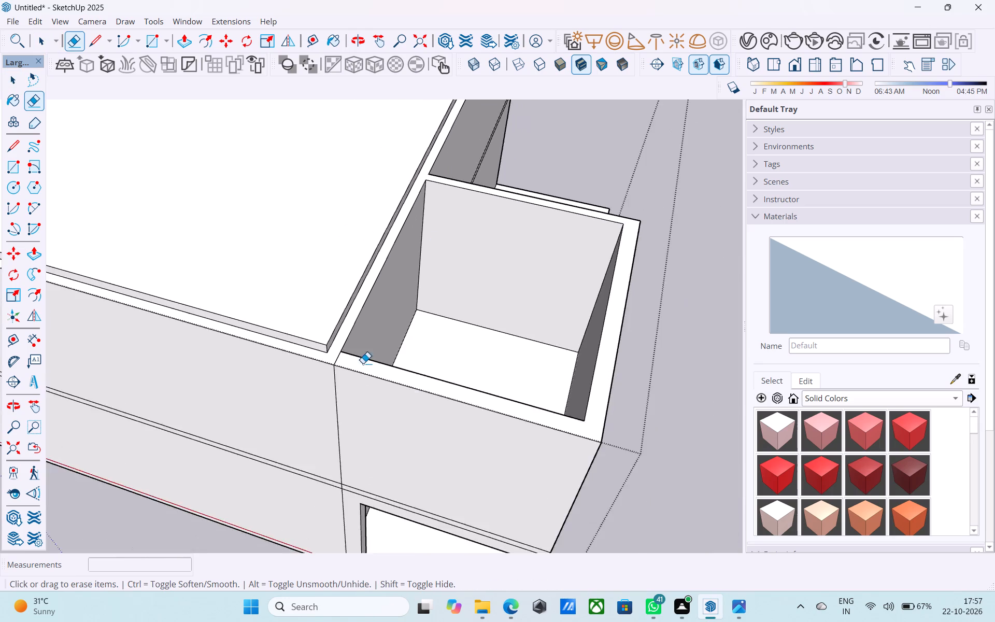
scroll(338, 380, "up", 9)
left_click_drag(351, 323, 338, 323)
scroll(317, 333, "down", 6)
key("space")
Draw a line across the outer wall top from the small room's inner corner to the outside edge beside the roof slab.
scroll(318, 338, "down", 1)
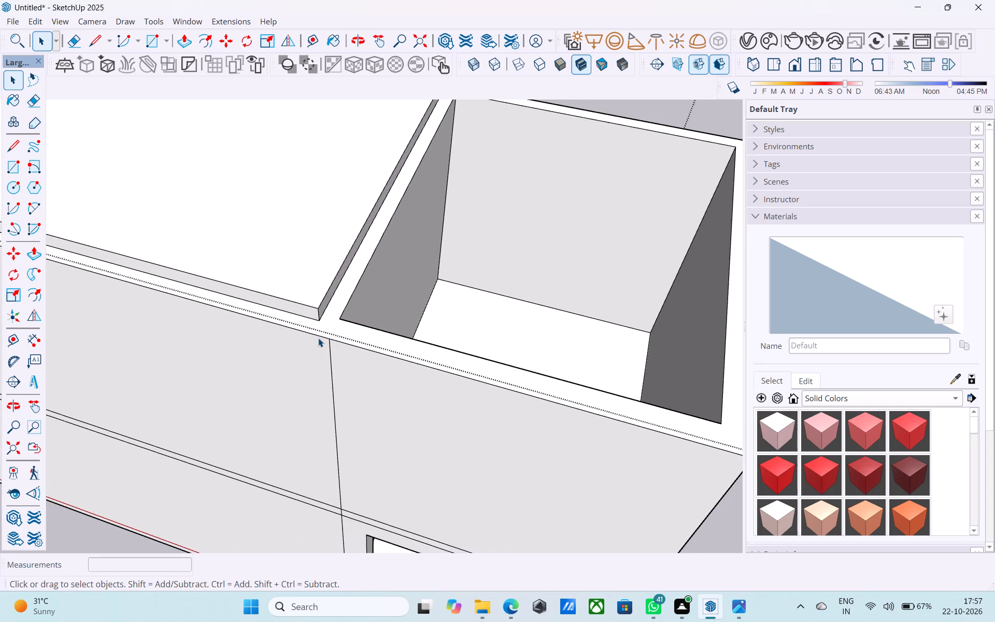
key("l")
left_click(338, 321)
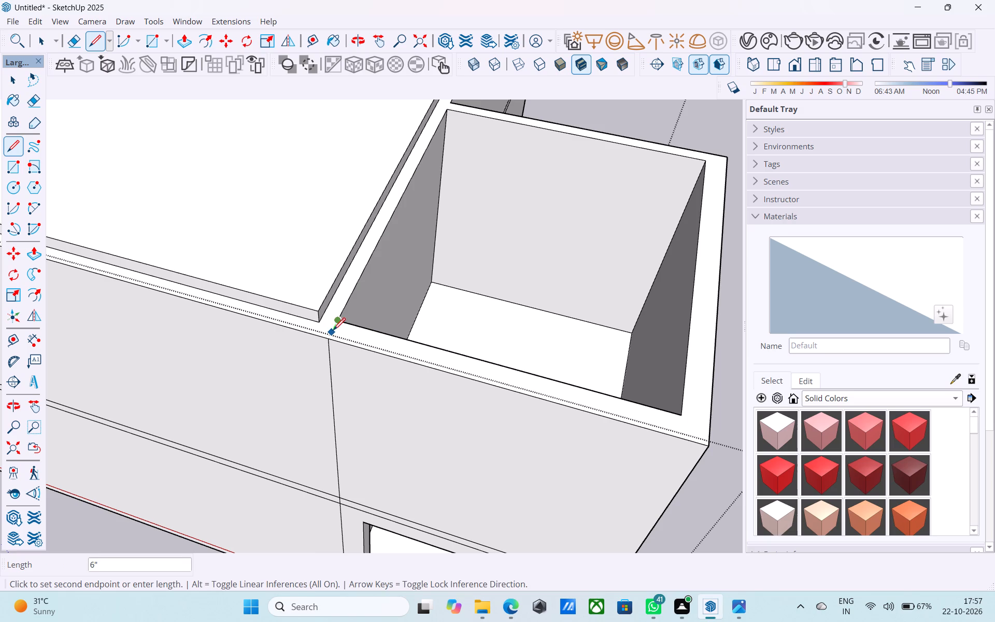
left_click(326, 341)
scroll(281, 400, "down", 12)
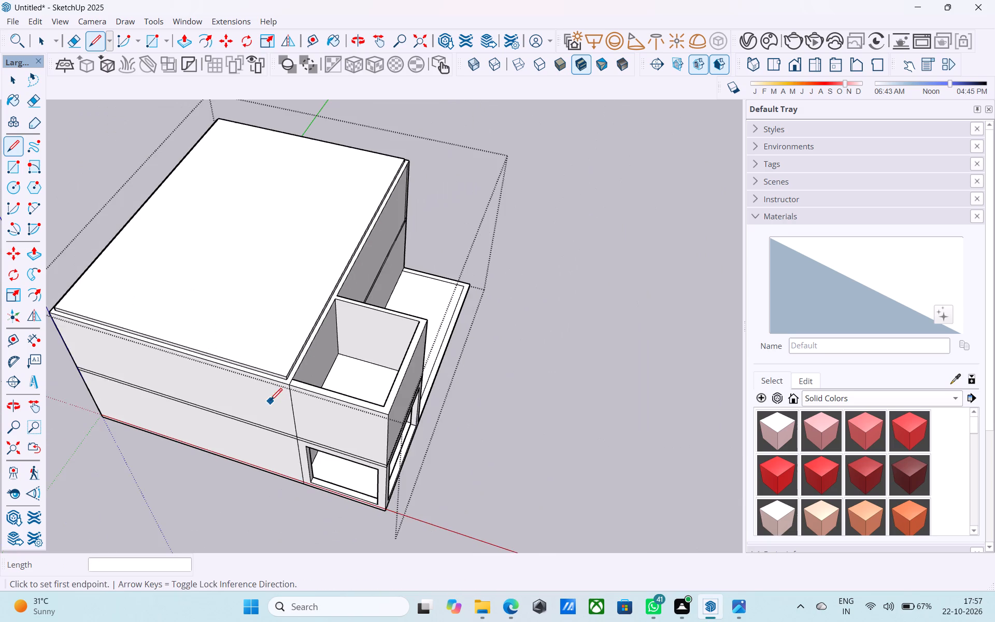
Draw a 6" line across the small room's other side wall top where it meets the main-room wall.
scroll(322, 307, "up", 13)
left_click(359, 291)
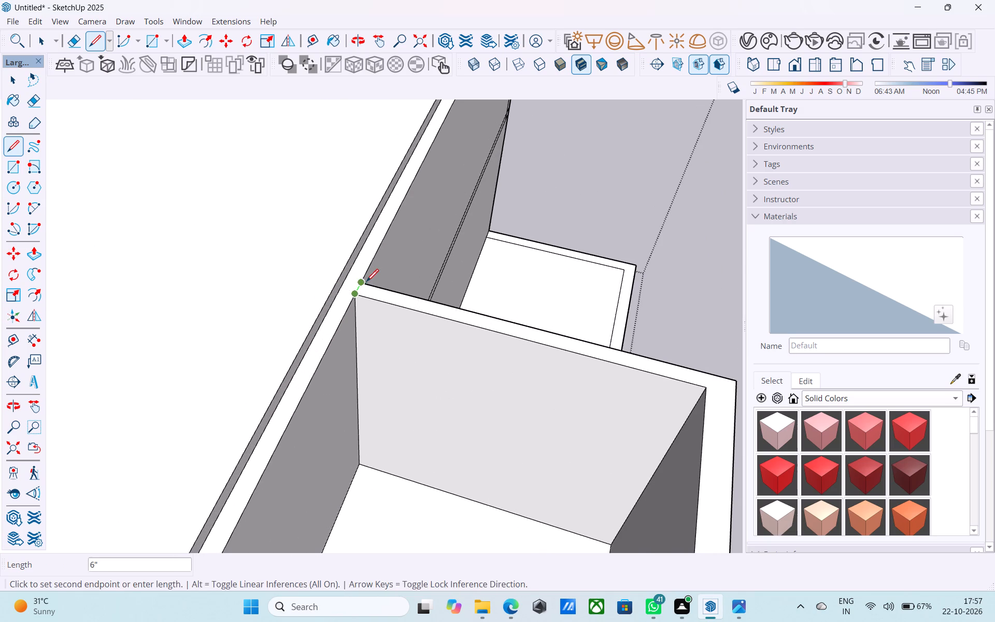
left_click(367, 281)
key("space")
left_click(358, 281)
left_click(368, 288)
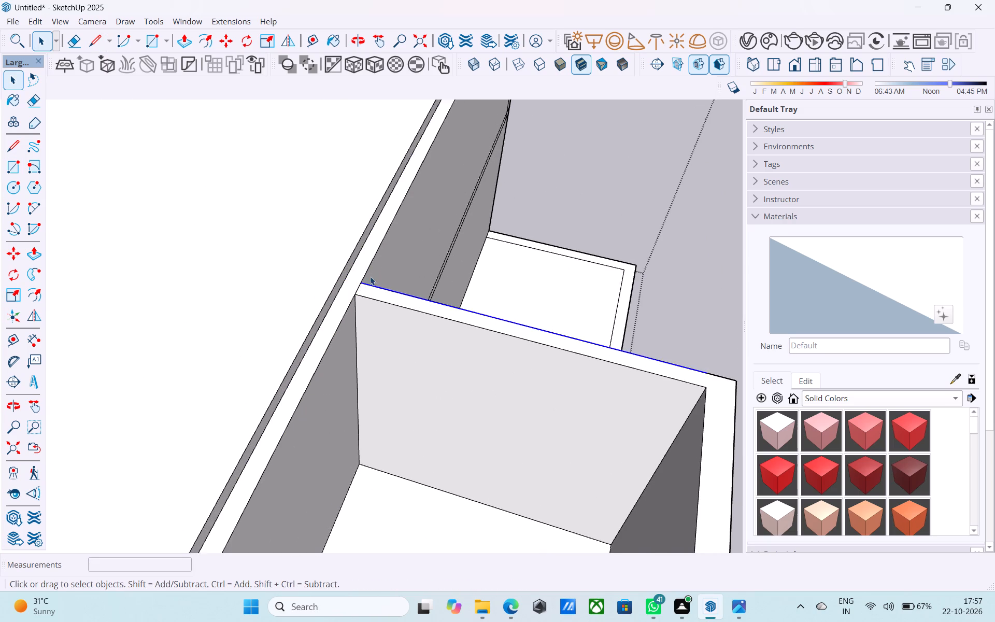
Push/Pull the U-shaped wall top around the small room upward by 10.5'.
scroll(370, 276, "down", 7)
middle_click_drag(317, 317, 291, 313)
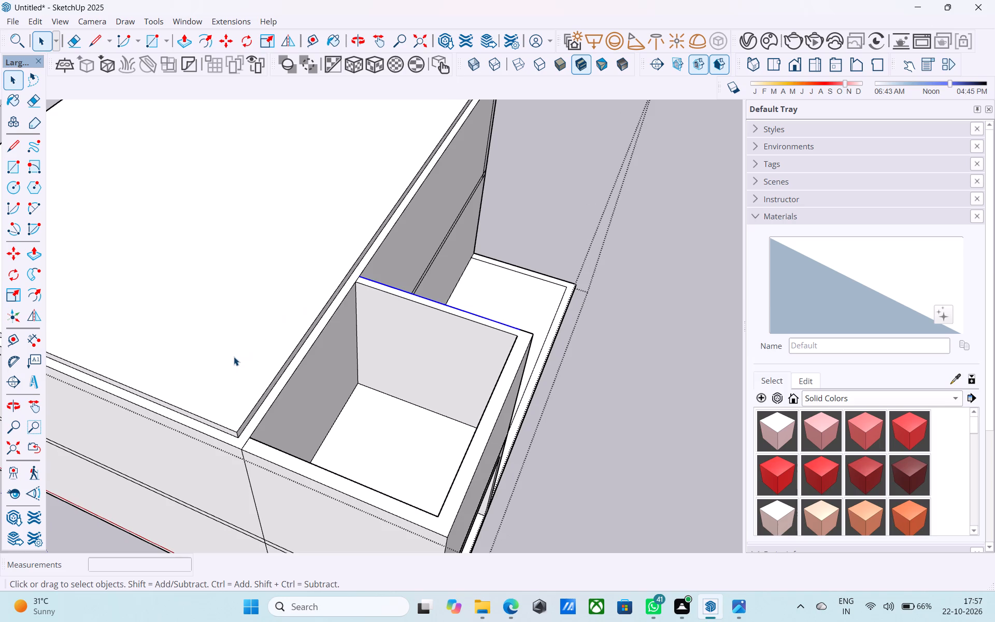
scroll(217, 357, "down", 6)
scroll(249, 402, "up", 10)
left_click(255, 424)
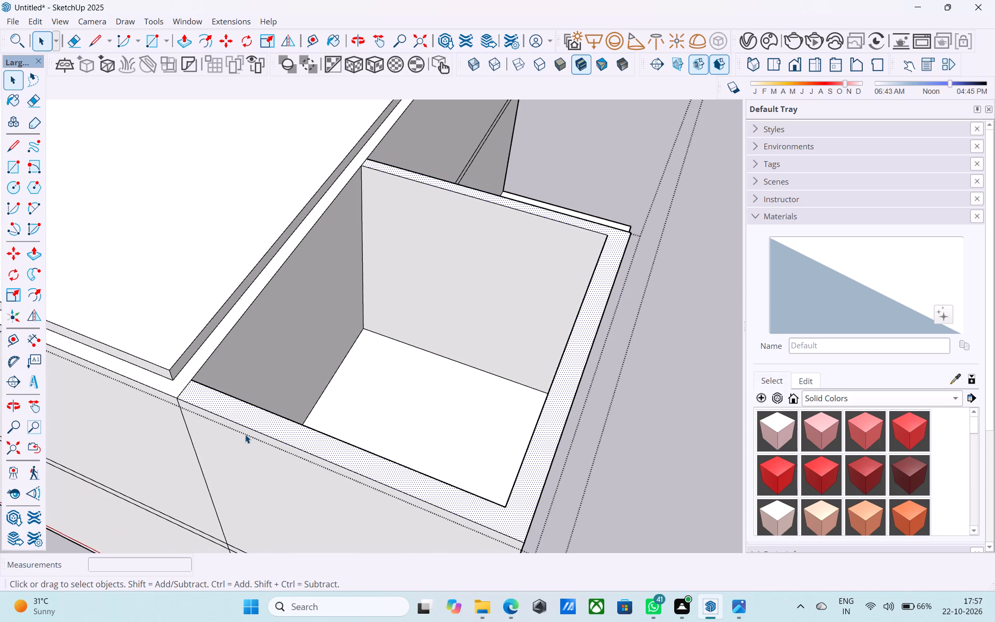
scroll(246, 425, "down", 5)
middle_click_drag(246, 424, 202, 388)
scroll(205, 388, "down", 2)
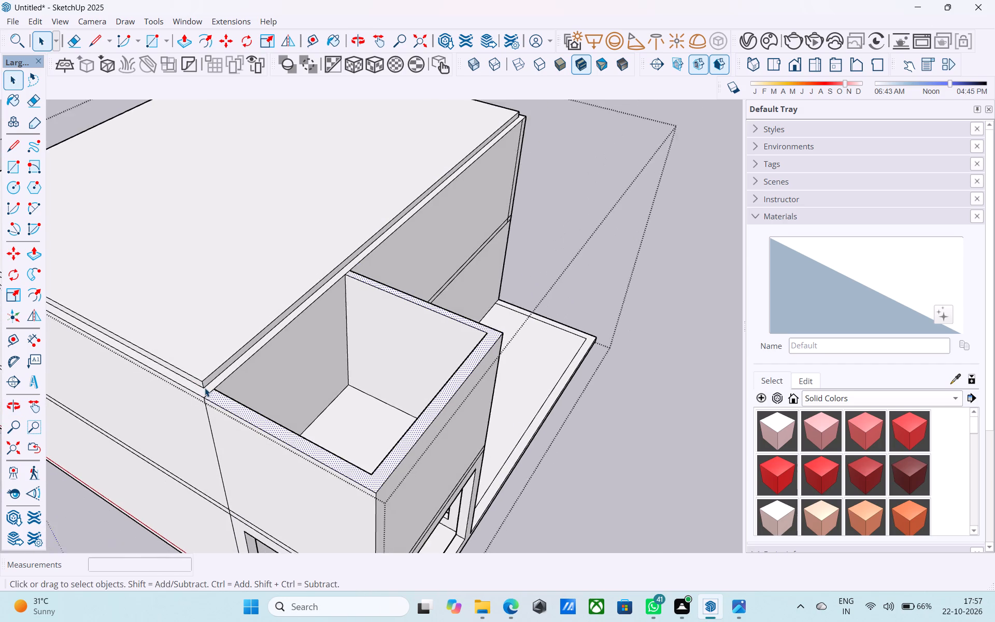
scroll(205, 388, "down", 2)
middle_click_drag(248, 430, 224, 420)
scroll(232, 417, "up", 5)
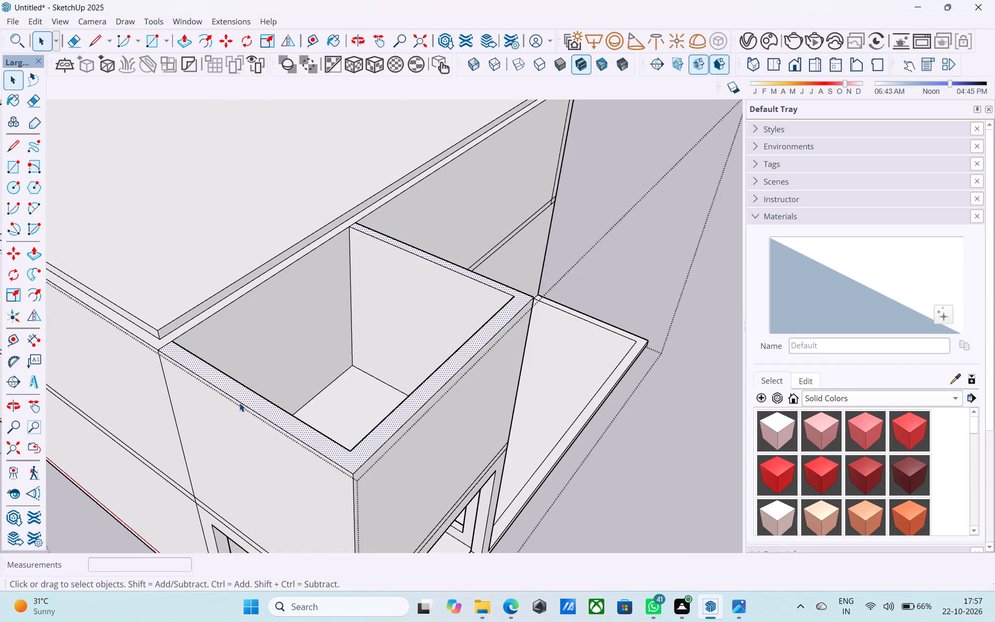
key("p")
left_click(242, 394)
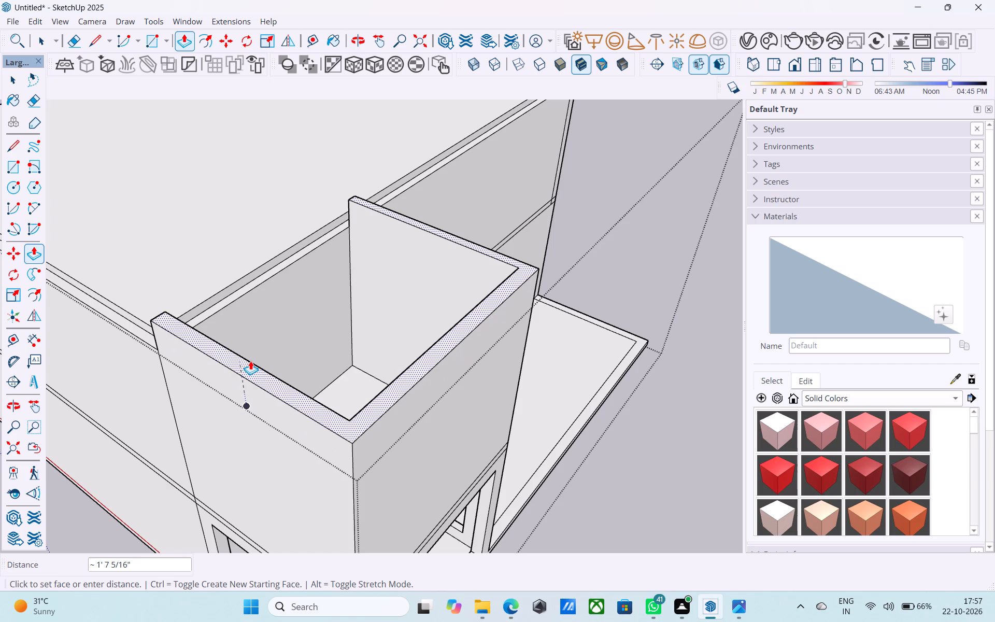
type("10.5'")
key("Return")
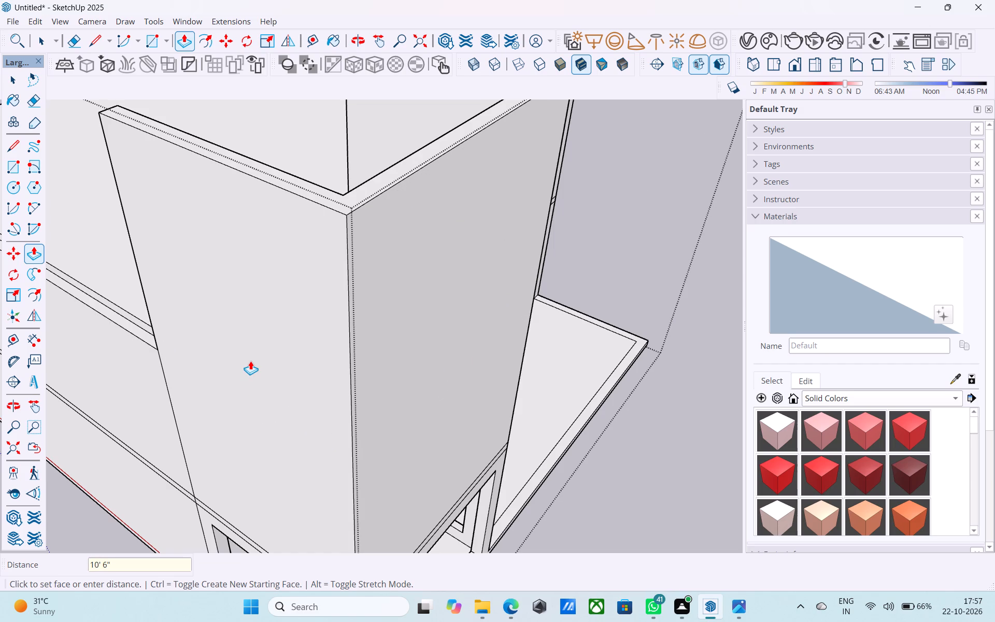
Push/Pull the main-room wall top around the roof slab upward by 3.5' as a parapet.
scroll(366, 262, "down", 8)
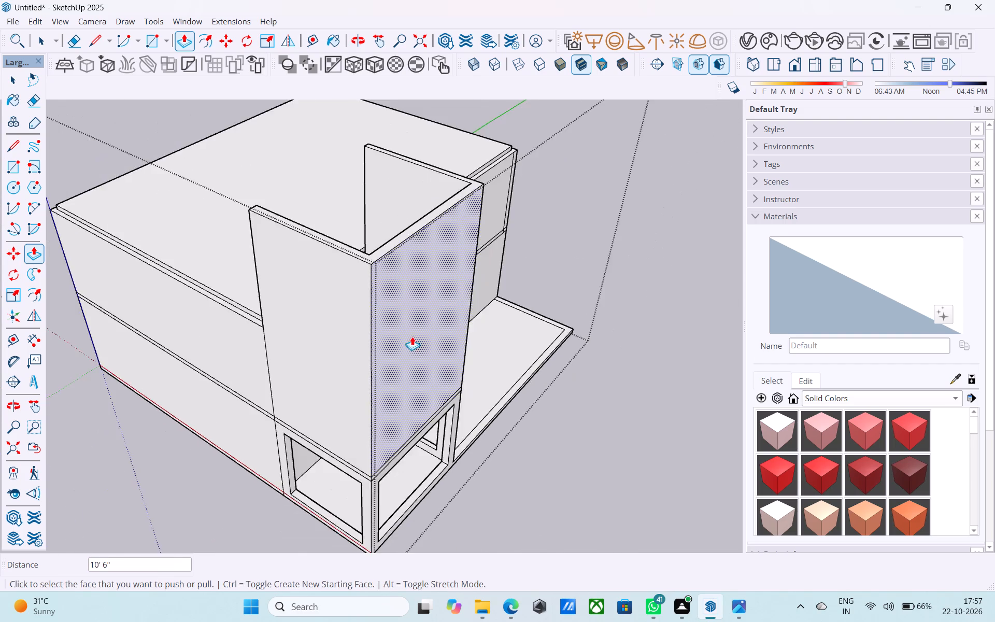
middle_click_drag(411, 337, 223, 231)
middle_click_drag(376, 341, 250, 294)
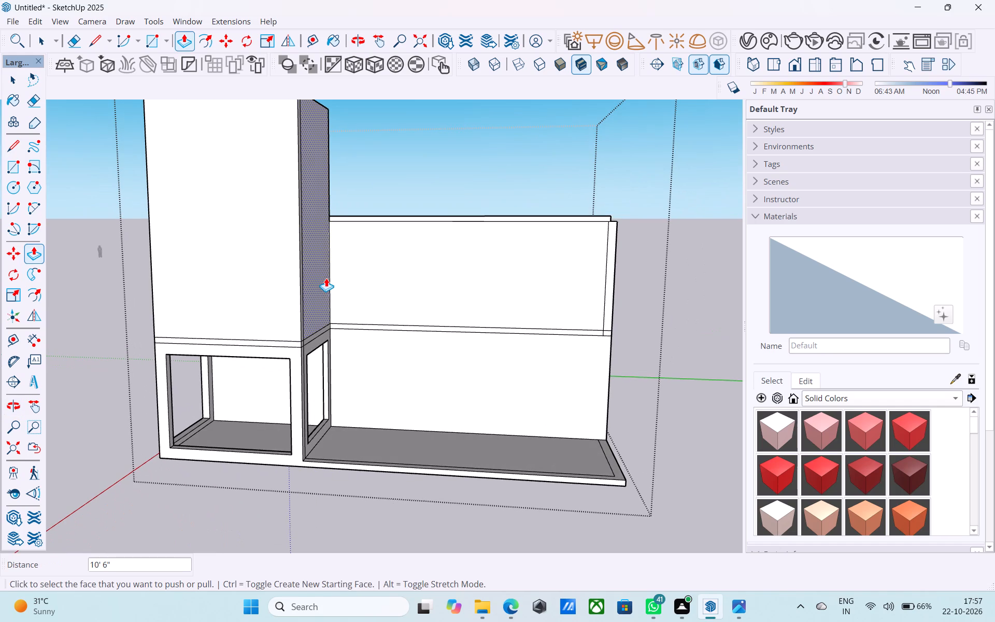
middle_click_drag(326, 278, 674, 385)
middle_click_drag(393, 252, 374, 323)
scroll(347, 332, "up", 9)
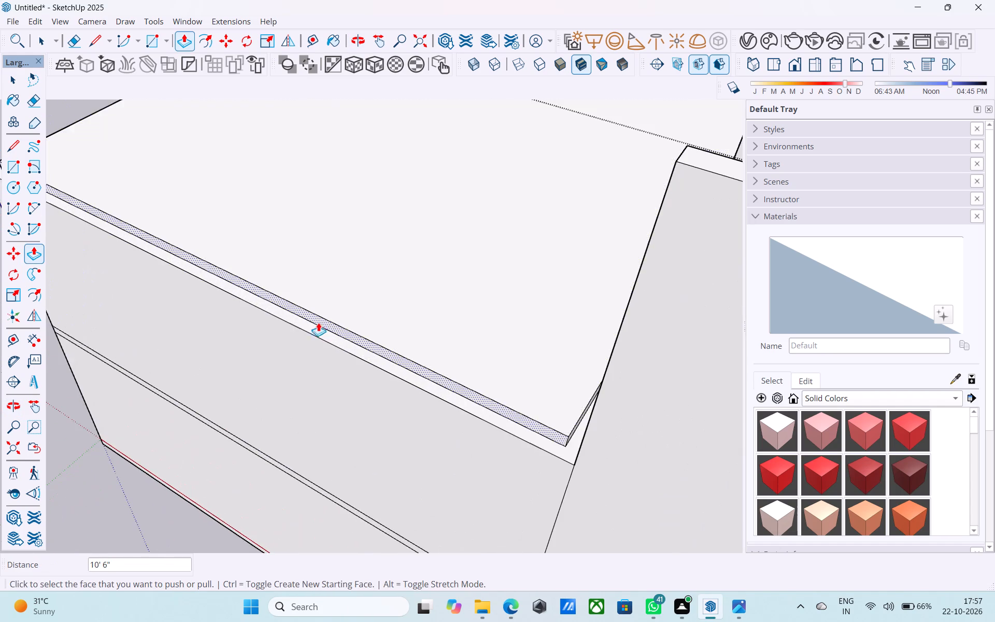
scroll(316, 324, "up", 4)
left_click(308, 330)
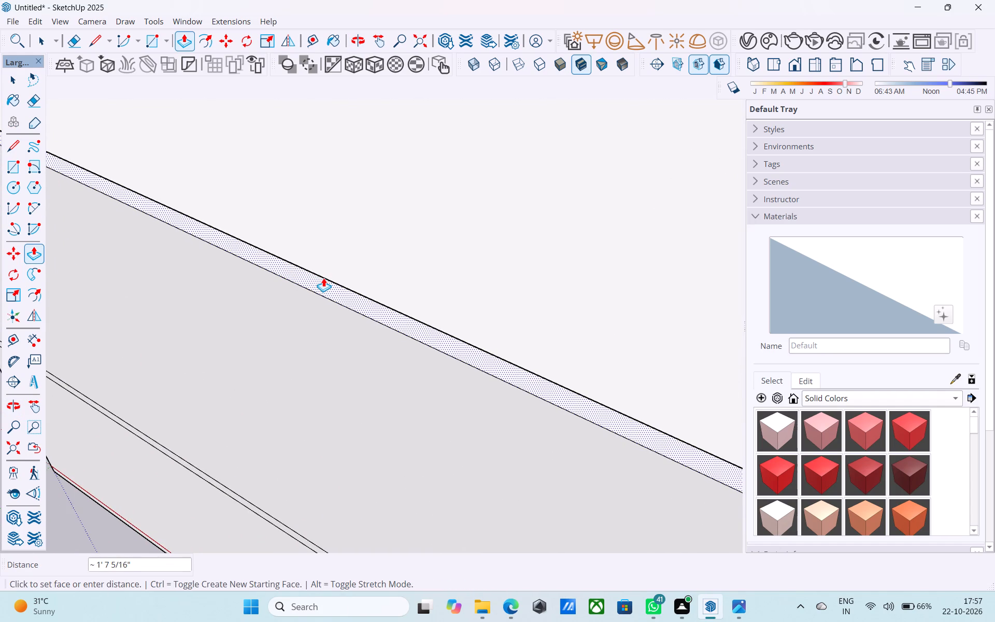
type("3.5'")
key("Return")
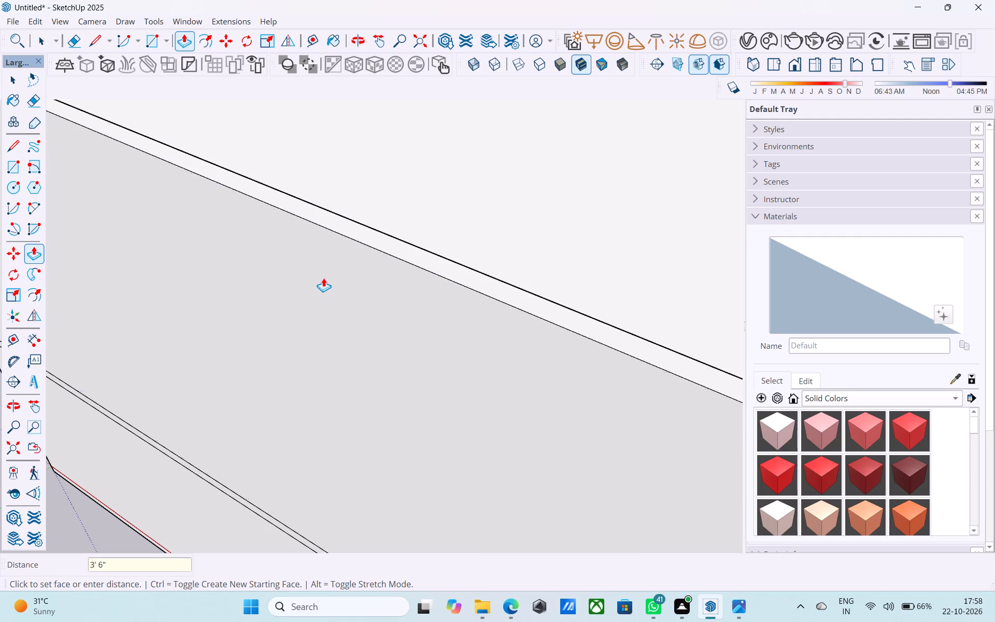
Examine the raised tower walls and parapet from several angles around the house.
scroll(316, 259, "down", 15)
middle_click_drag(332, 342, 229, 290)
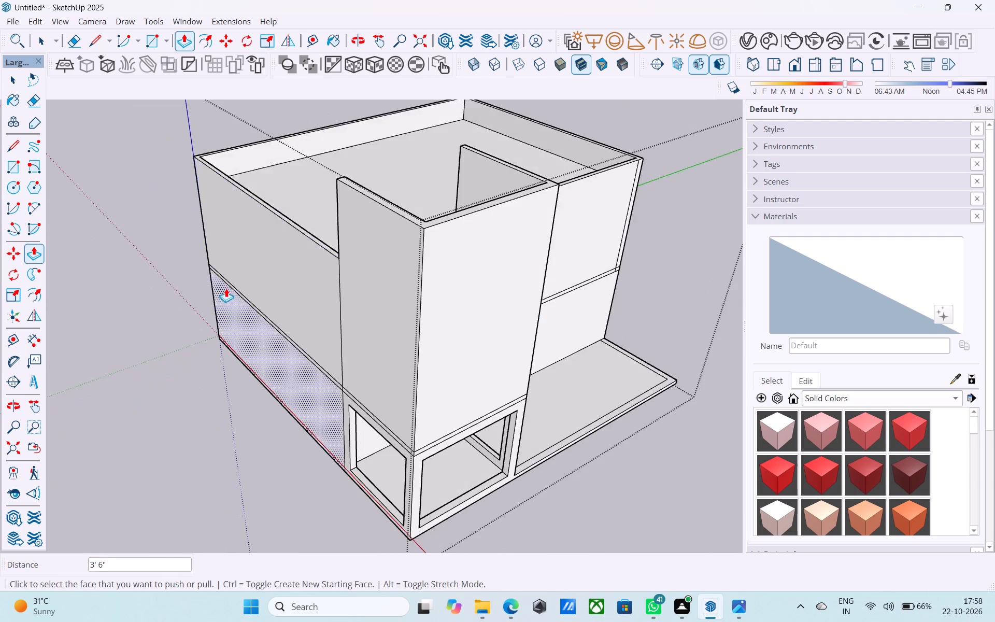
scroll(224, 291, "down", 5)
middle_click_drag(304, 309, 131, 216)
middle_click_drag(409, 291, 268, 243)
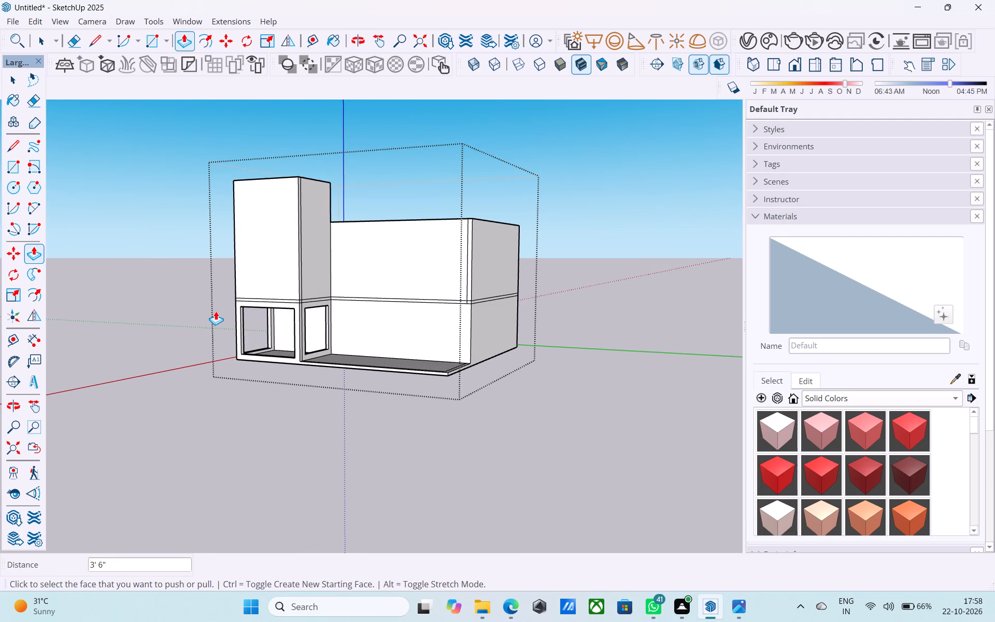
middle_click_drag(200, 313, 178, 310)
scroll(177, 310, "down", 4)
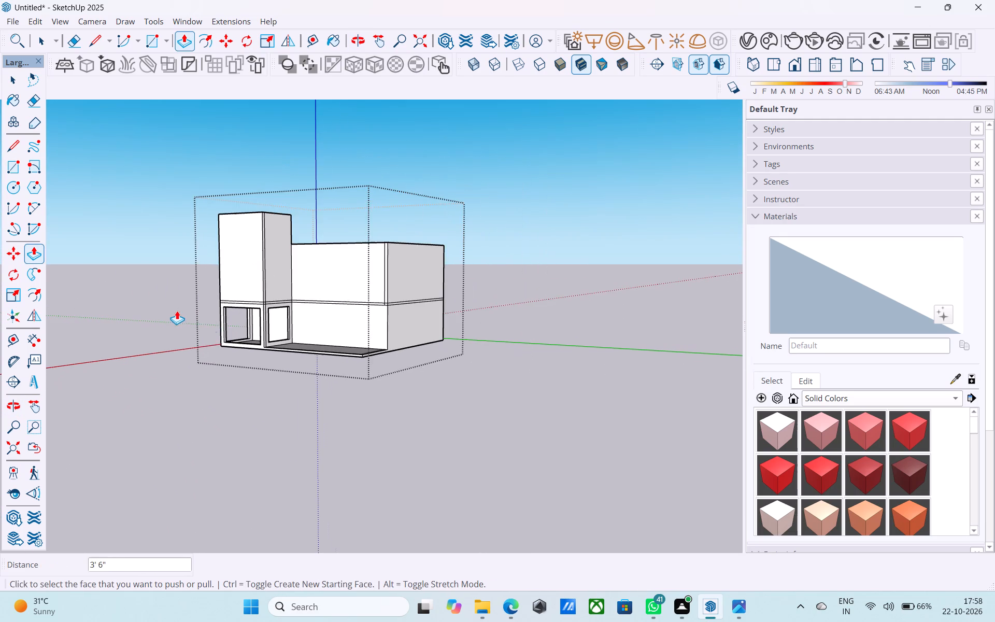
Erase the stray vertical line segments beside the main-room corner on the upper wall and the slab band.
scroll(343, 329, "up", 4)
middle_click_drag(416, 288, 394, 325)
key("space")
scroll(396, 321, "up", 9)
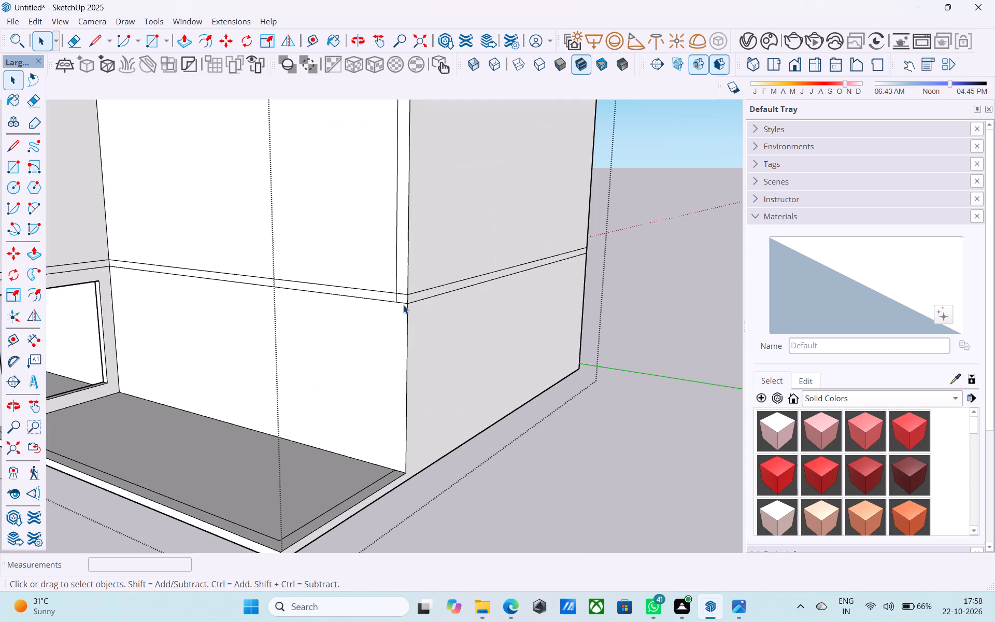
key("e")
double_click(400, 262)
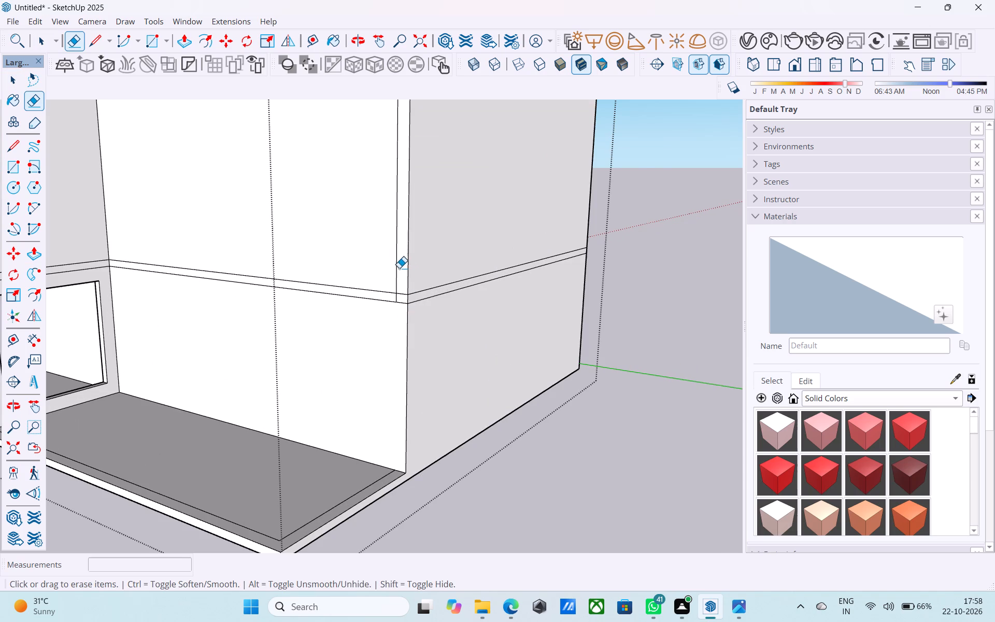
left_click_drag(399, 268, 389, 266)
scroll(394, 309, "up", 9)
left_click_drag(398, 289, 393, 287)
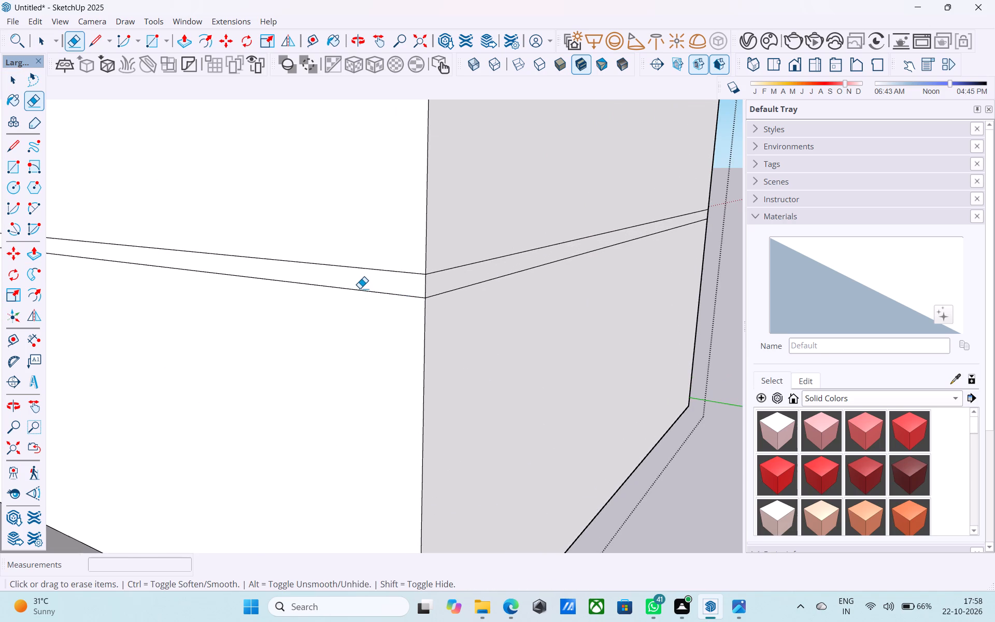
scroll(359, 293, "down", 3)
scroll(324, 336, "down", 16)
middle_click_drag(473, 334, 459, 373)
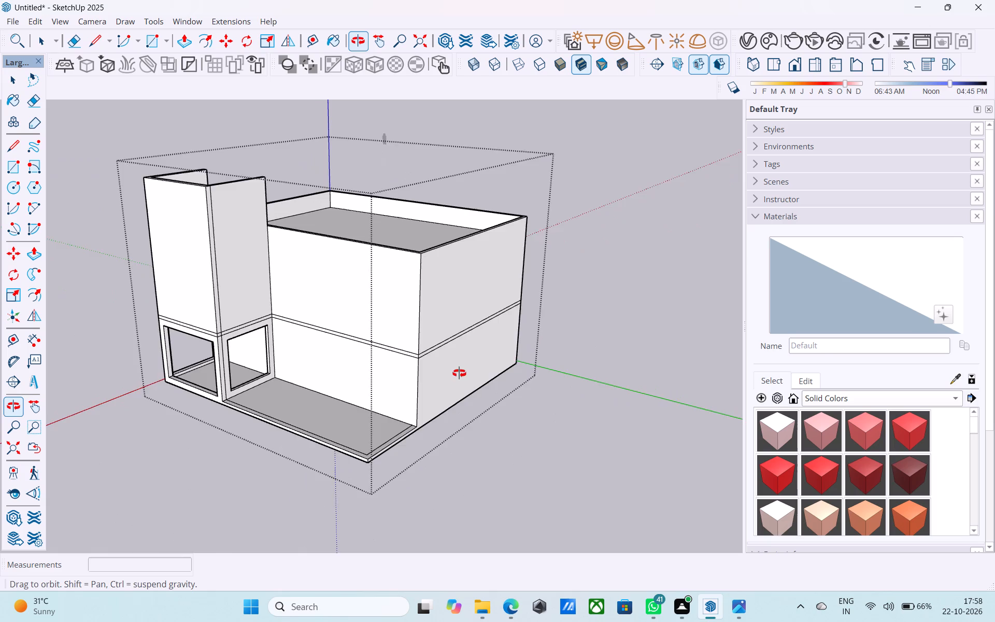
Copy the top slab-band edges on three main-room outer walls straight up by 10'.
middle_click_drag(459, 373, 407, 362)
scroll(409, 364, "up", 8)
key("space")
scroll(371, 342, "up", 4)
left_click(372, 341)
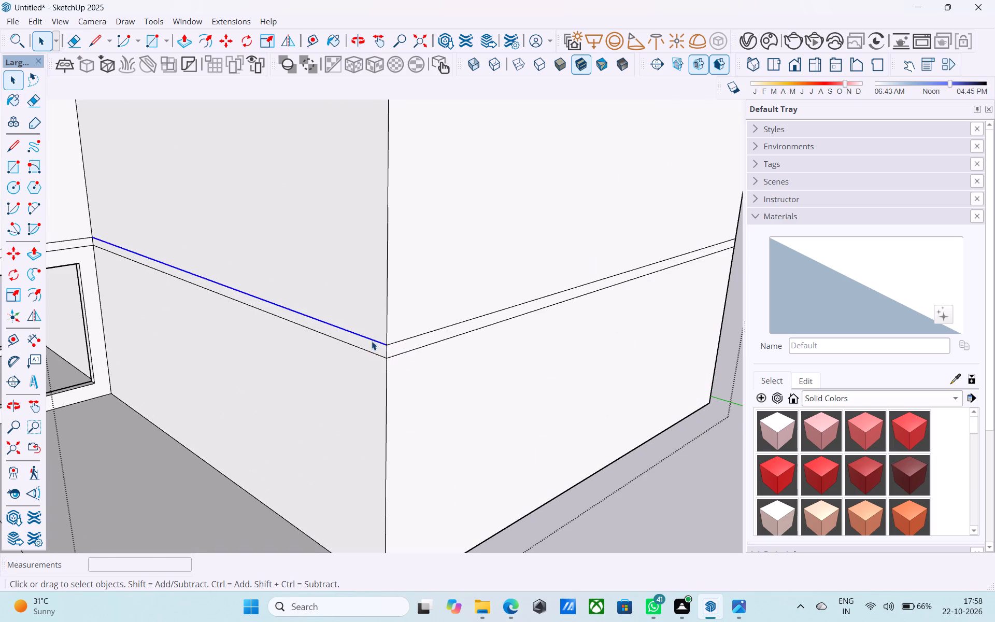
left_click(392, 342, "shift")
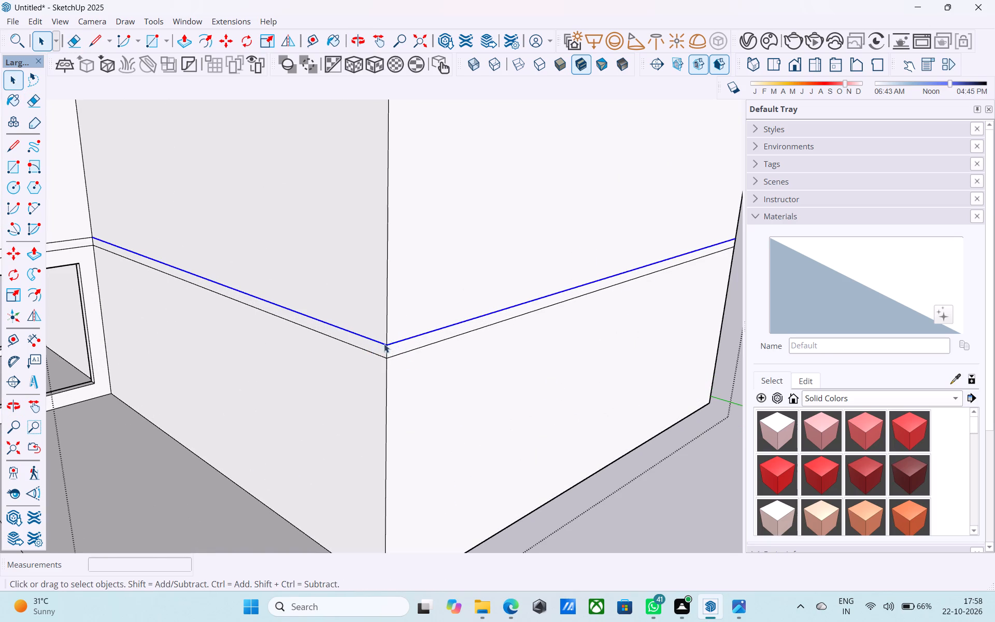
scroll(311, 346, "down", 6)
middle_click_drag(500, 348, 153, 350)
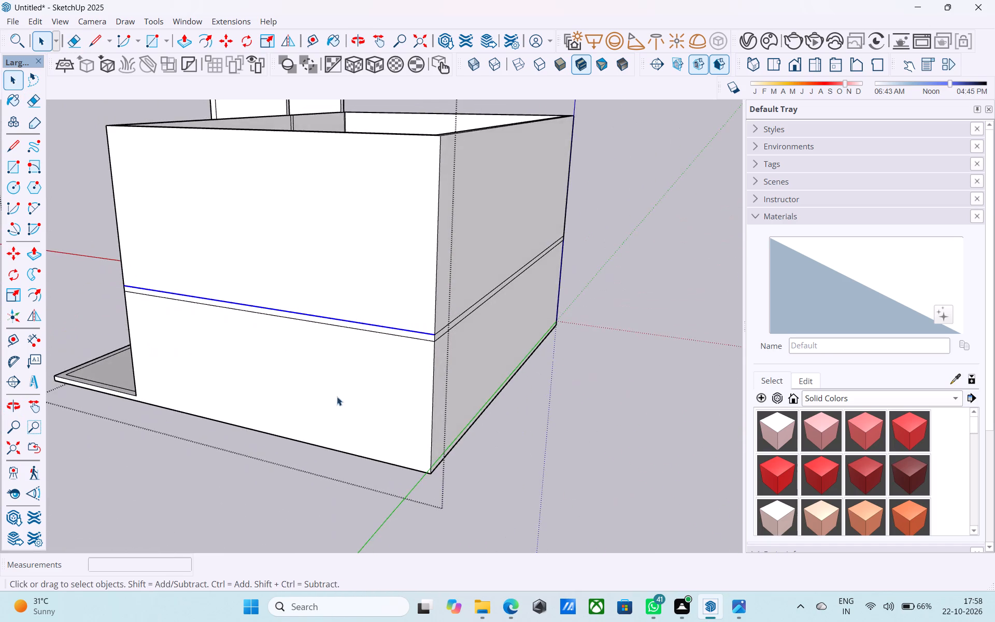
scroll(461, 370, "up", 8, "shift")
left_click(422, 299, "shift")
scroll(427, 305, "down", 6, "shift")
middle_click_drag(371, 350, 524, 356)
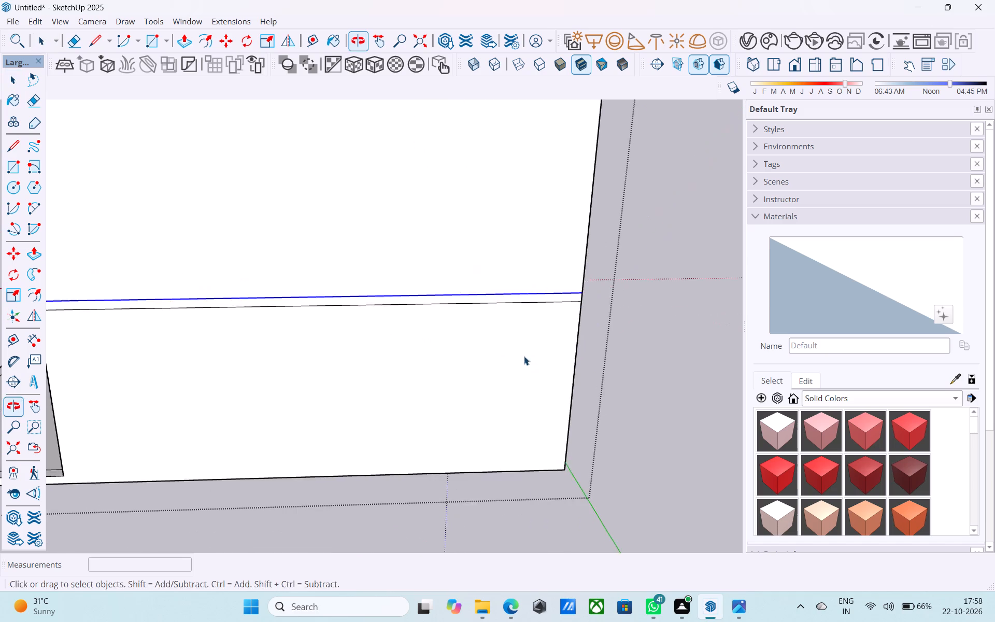
middle_click_drag(524, 356, 522, 356)
scroll(530, 350, "down", 6)
middle_click_drag(387, 338, 557, 349)
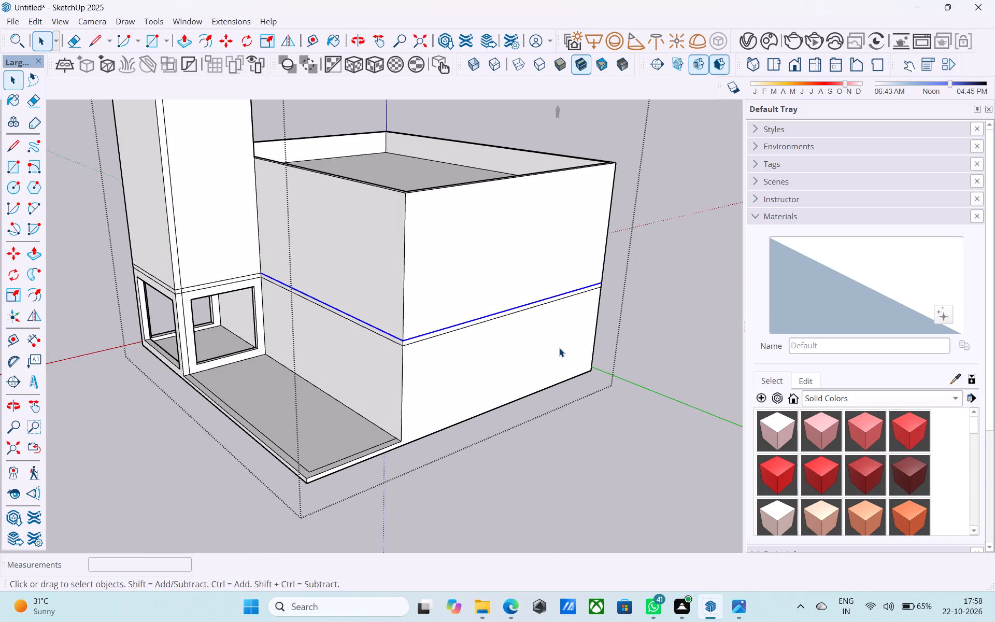
scroll(566, 352, "down", 3)
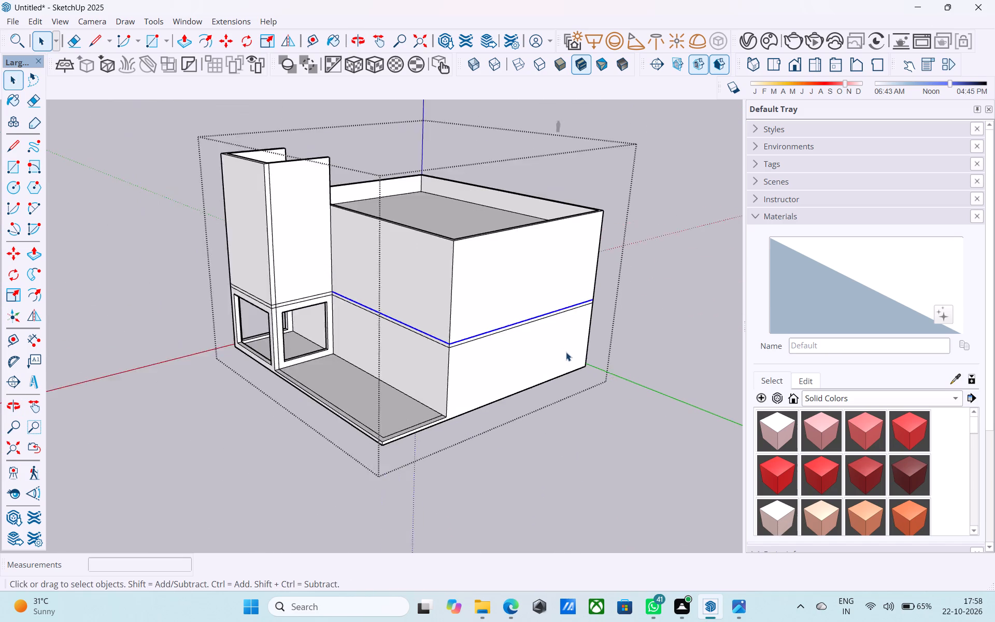
scroll(566, 352, "down", 1)
middle_click_drag(566, 352, 581, 362)
key("m")
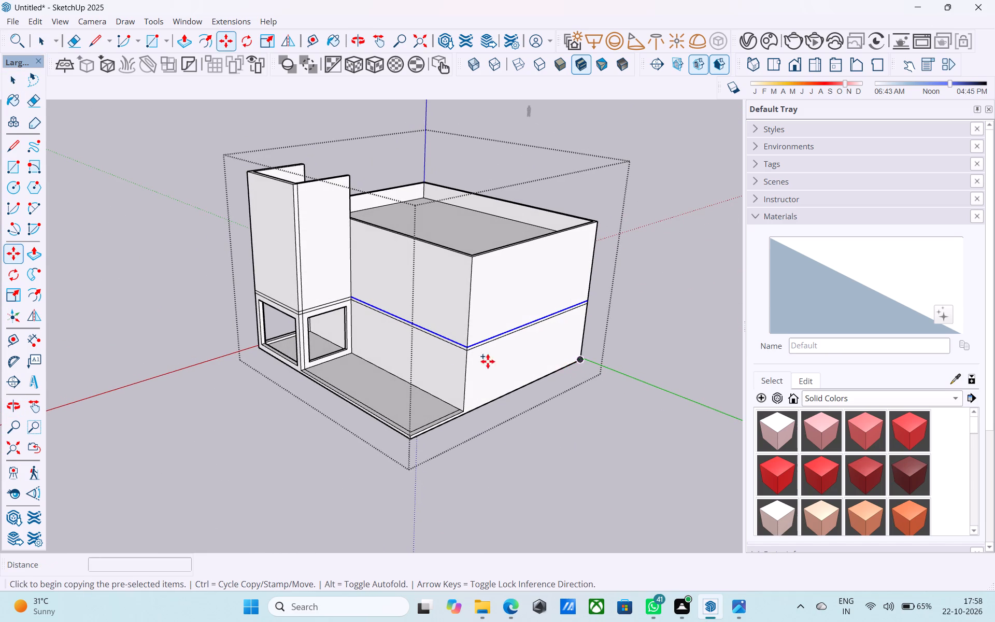
scroll(465, 350, "up", 15)
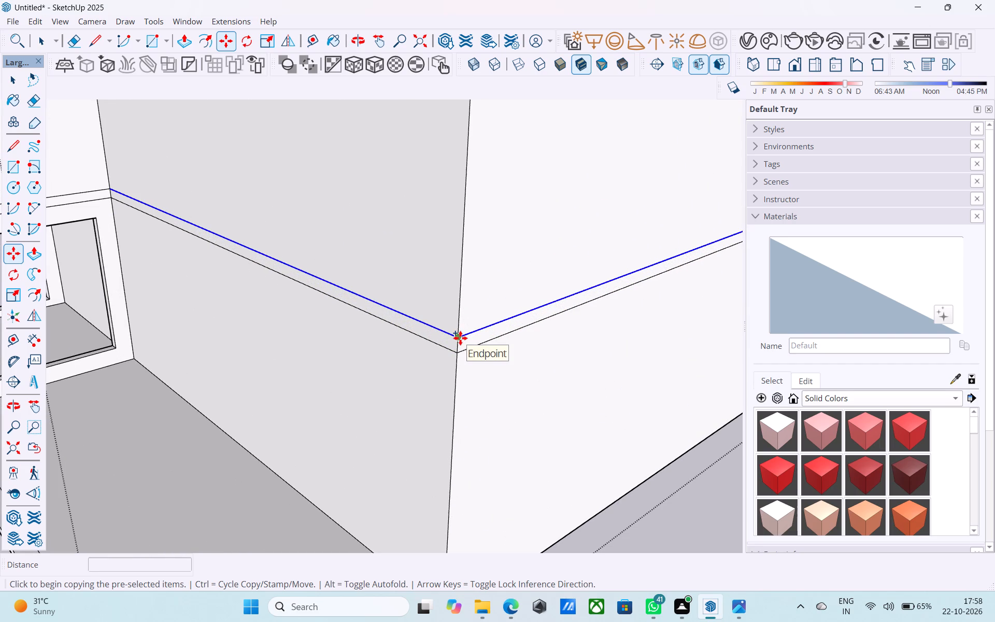
left_click(460, 338)
scroll(470, 282, "down", 9)
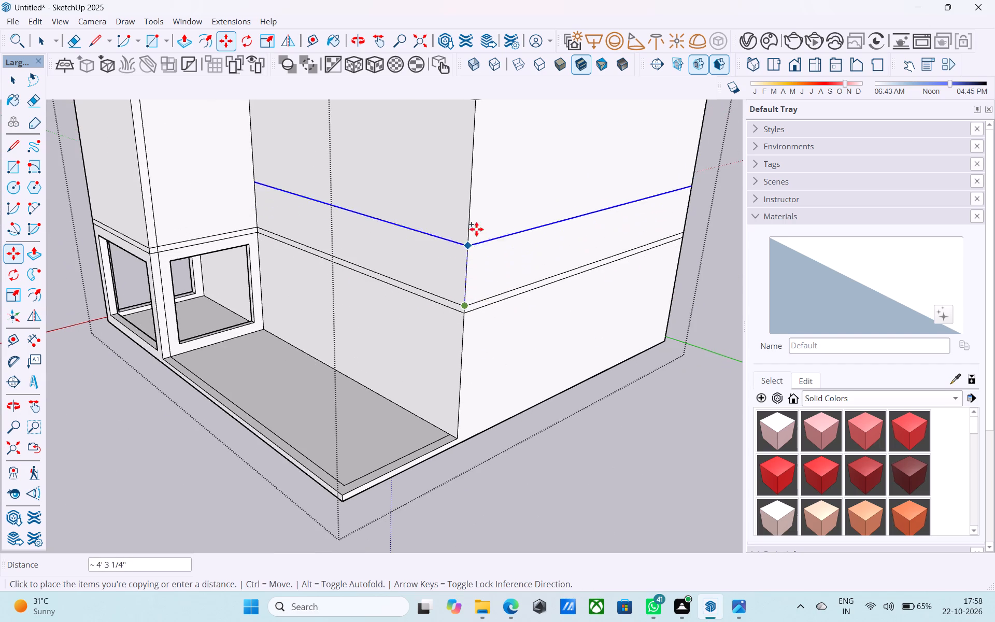
scroll(470, 217, "down", 4)
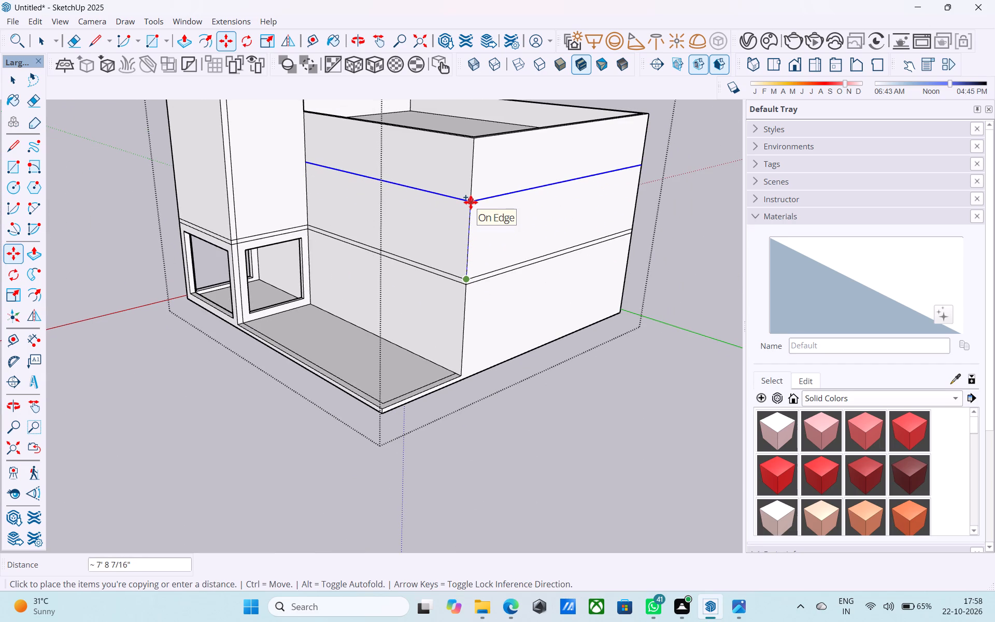
type("10'")
key("Return")
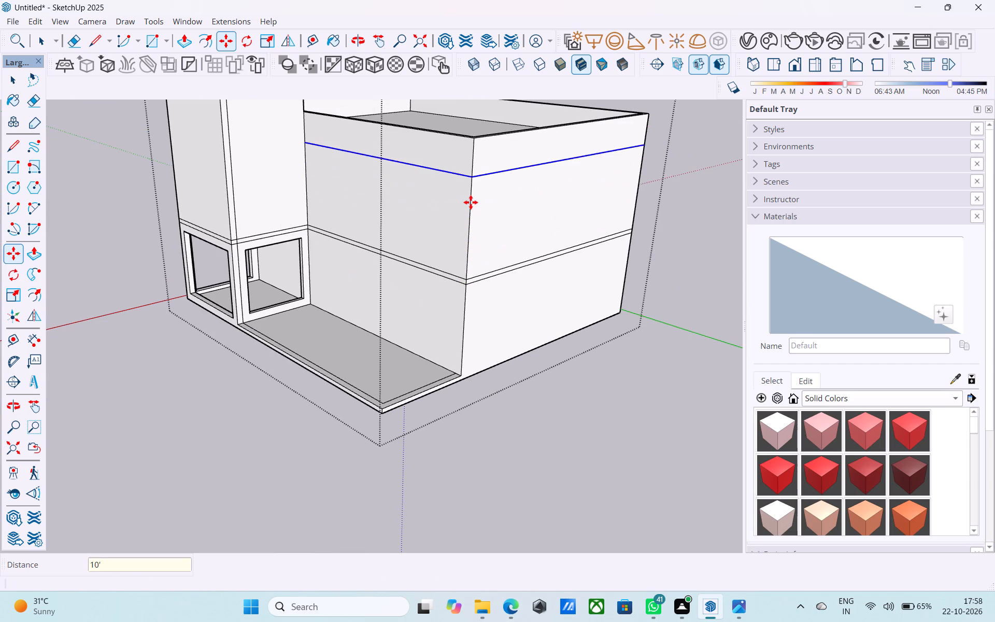
Copy the raised edges on the three upper walls up by another 6" to outline a roof-level band.
left_click(468, 178)
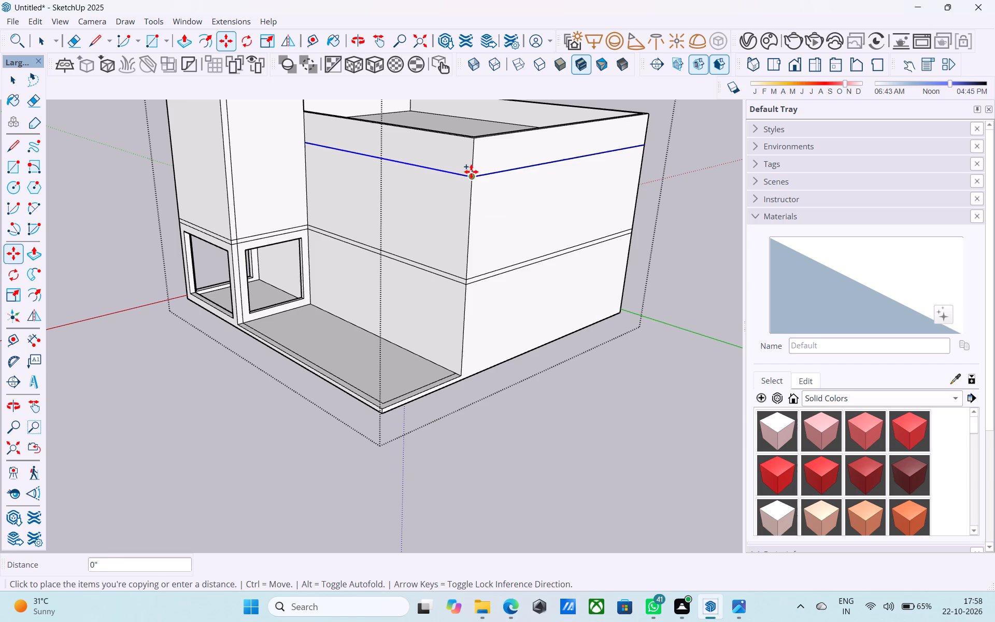
type("6\"")
key("Return")
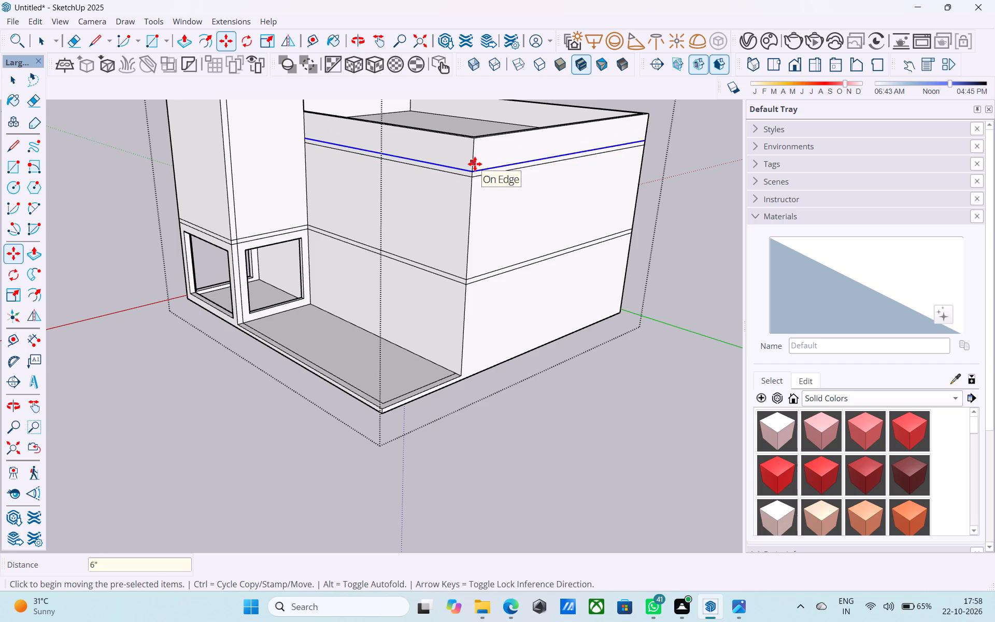
key("space")
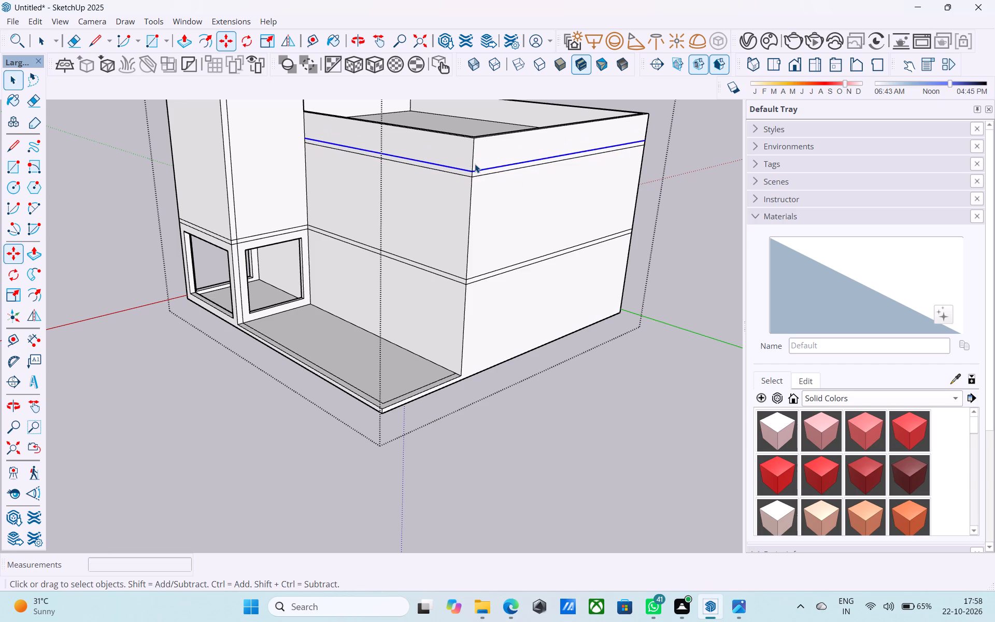
Draw two parallel 29' 3" lines across the remaining main-room wall, continuing the roof-level band from the corner to the tower edge.
scroll(475, 178, "down", 4)
middle_click_drag(431, 262, 718, 272)
middle_click_drag(351, 245, 677, 226)
scroll(652, 221, "down", 2)
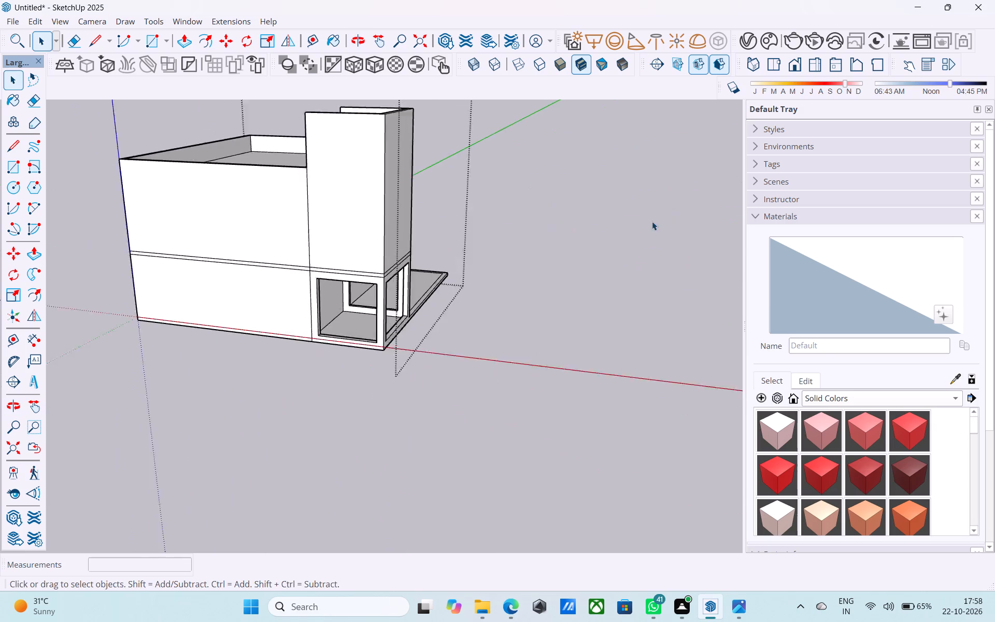
scroll(652, 221, "down", 3)
middle_click_drag(386, 244, 860, 247)
scroll(406, 168, "up", 6)
scroll(408, 171, "down", 2)
middle_click_drag(405, 225, 366, 220)
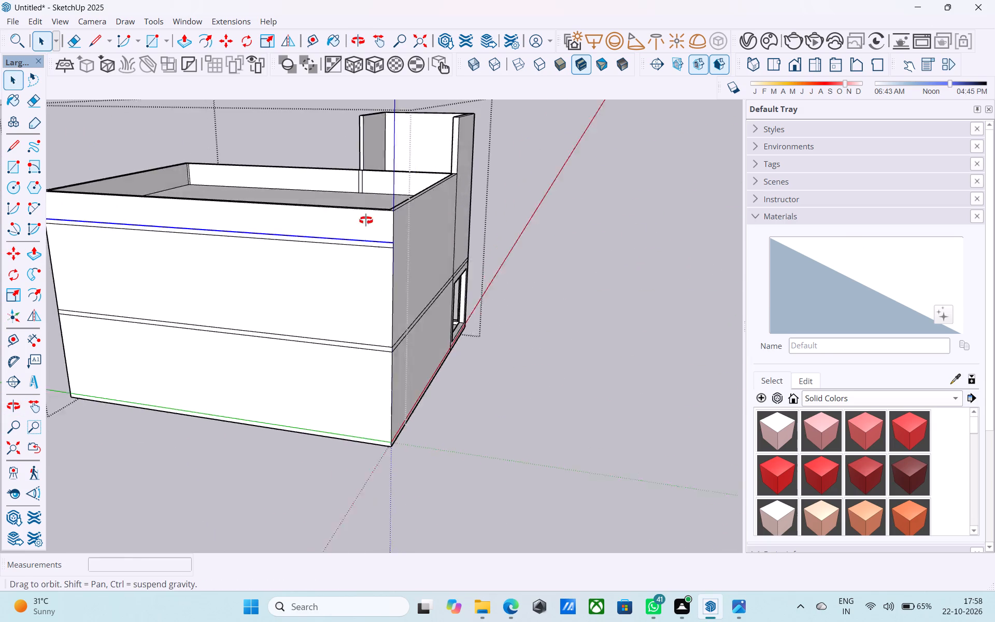
middle_click_drag(366, 220, 330, 217)
scroll(335, 218, "up", 3)
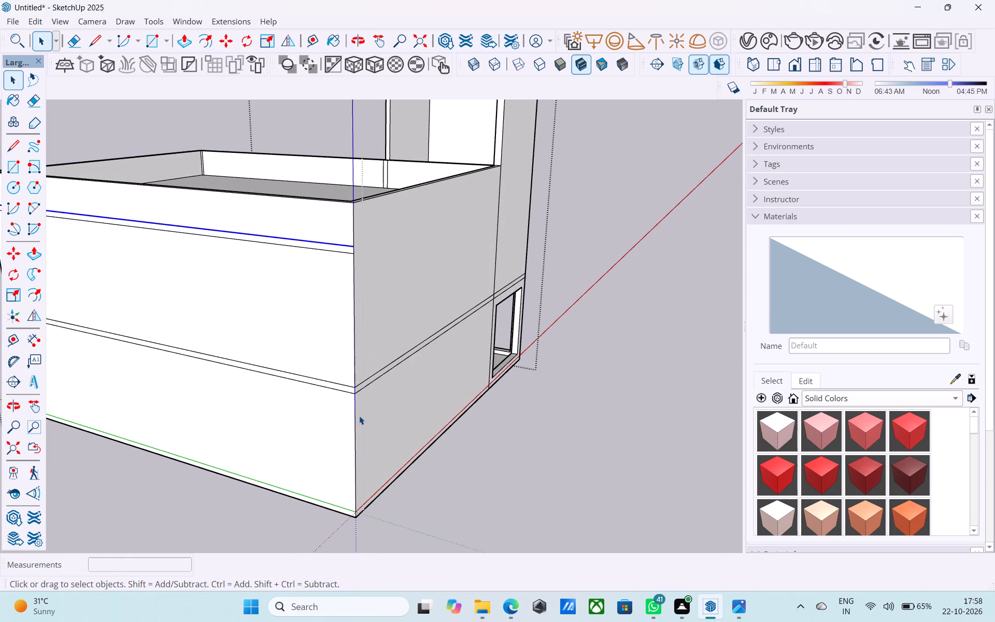
scroll(359, 416, "down", 4)
middle_click_drag(359, 416, 351, 407)
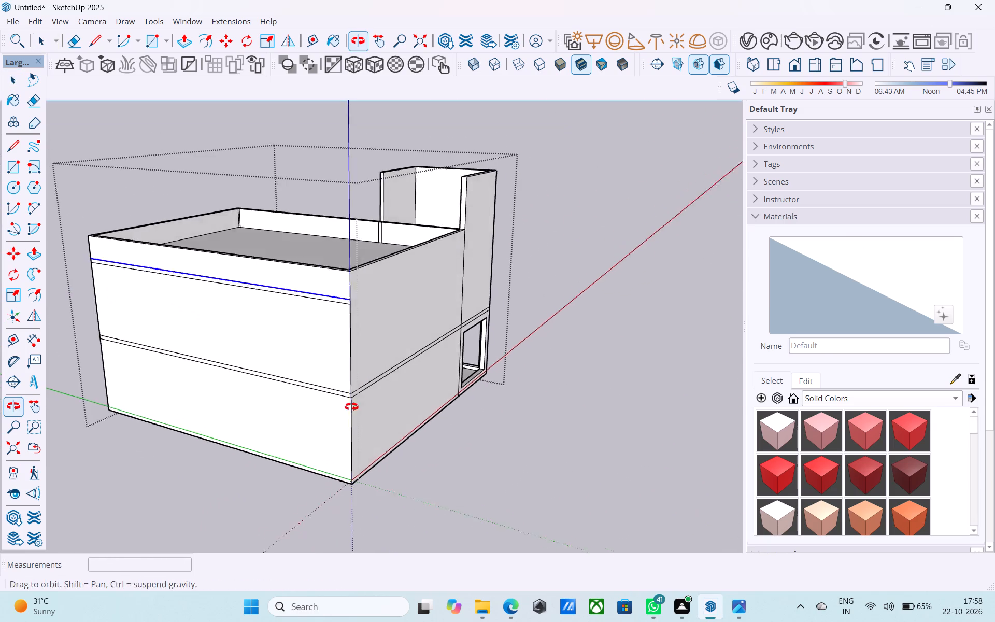
middle_click_drag(351, 407, 367, 286)
middle_click_drag(362, 215, 344, 335)
scroll(321, 218, "up", 4)
middle_click_drag(395, 306, 371, 307)
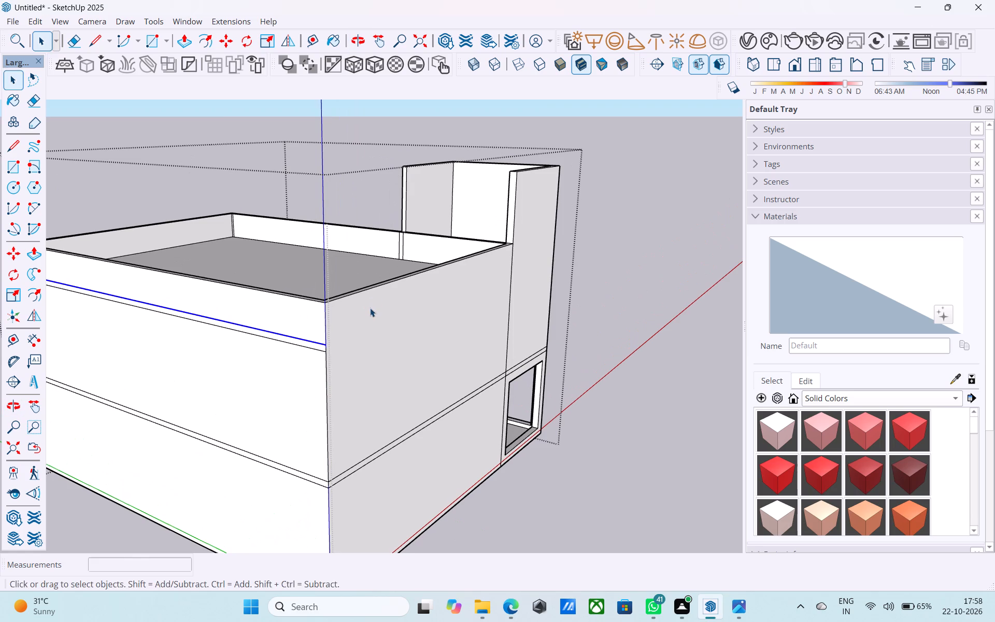
key("l")
scroll(343, 337, "up", 5)
left_click(319, 346)
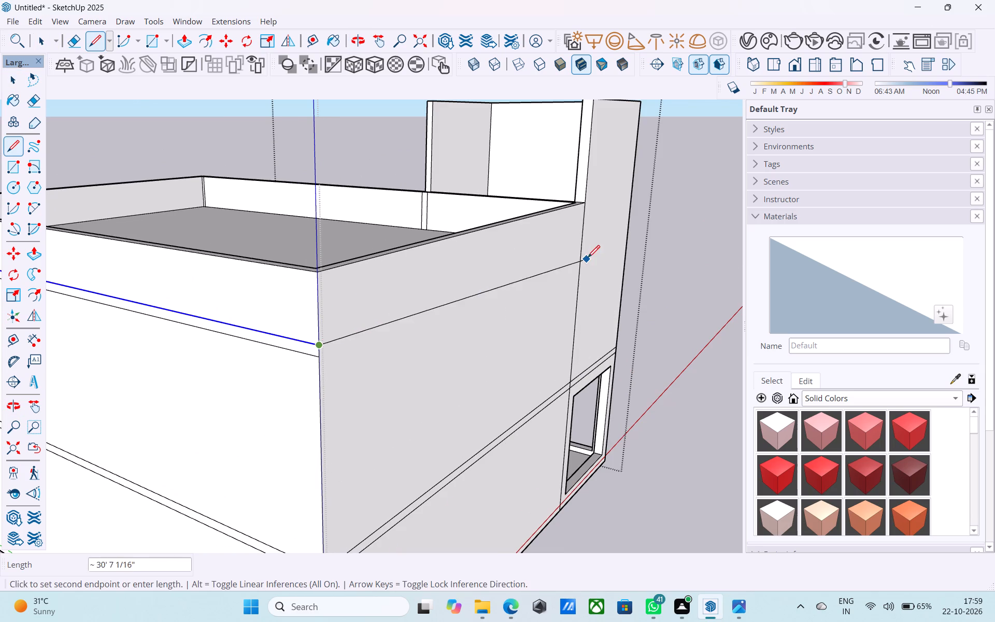
left_click(581, 242)
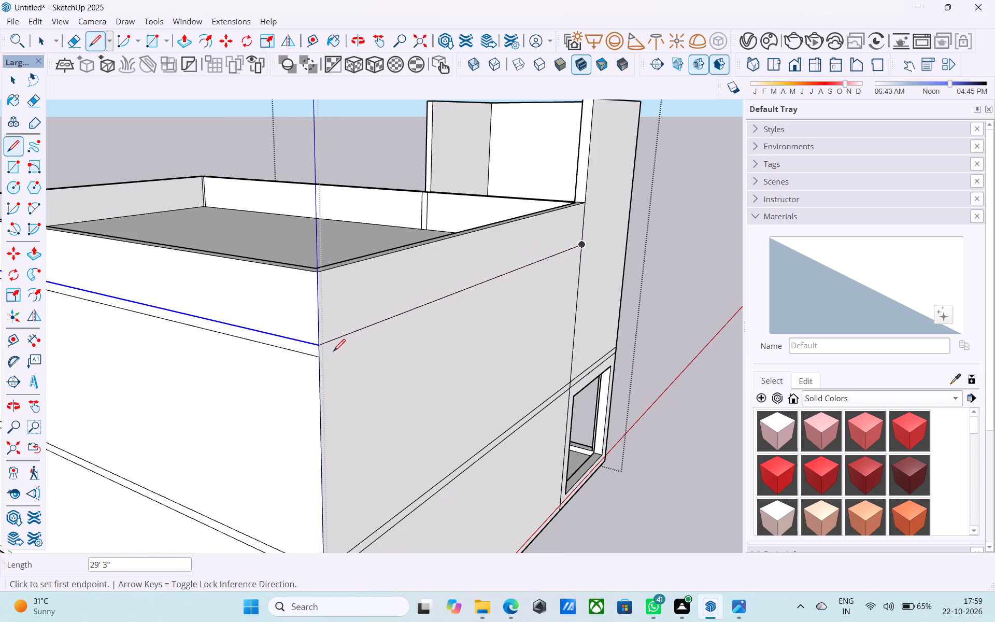
left_click(320, 357)
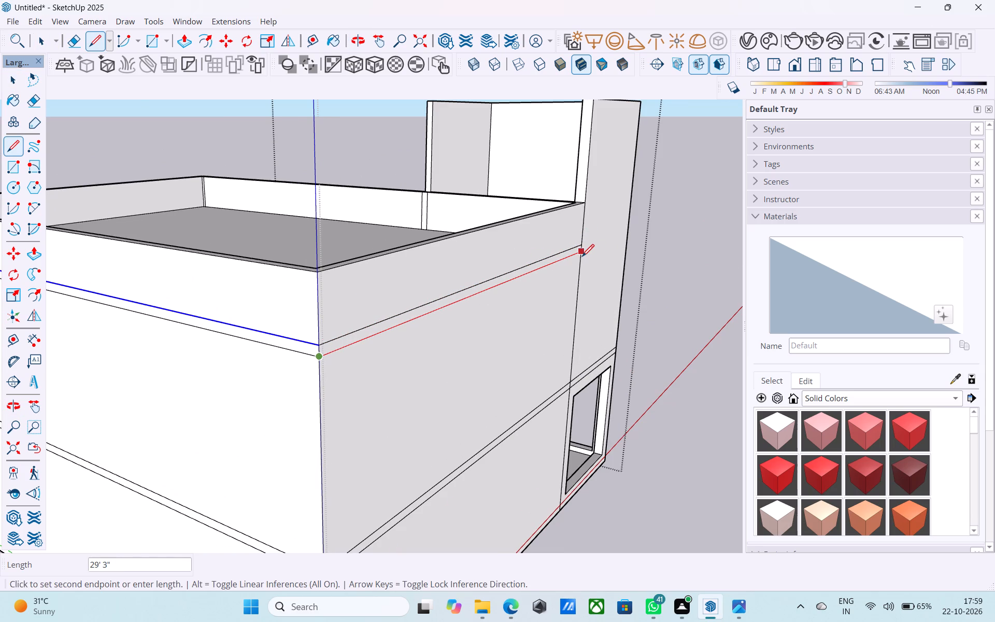
left_click(582, 258)
key("space")
Examine the roof-level band and tower from several angles around the house.
scroll(579, 257, "down", 6)
middle_click_drag(368, 332, 596, 310)
middle_click_drag(337, 313, 523, 312)
middle_click_drag(259, 318, 485, 322)
middle_click_drag(316, 310, 579, 294)
scroll(344, 267, "up", 5)
scroll(336, 264, "down", 5)
middle_click_drag(339, 270, 411, 274)
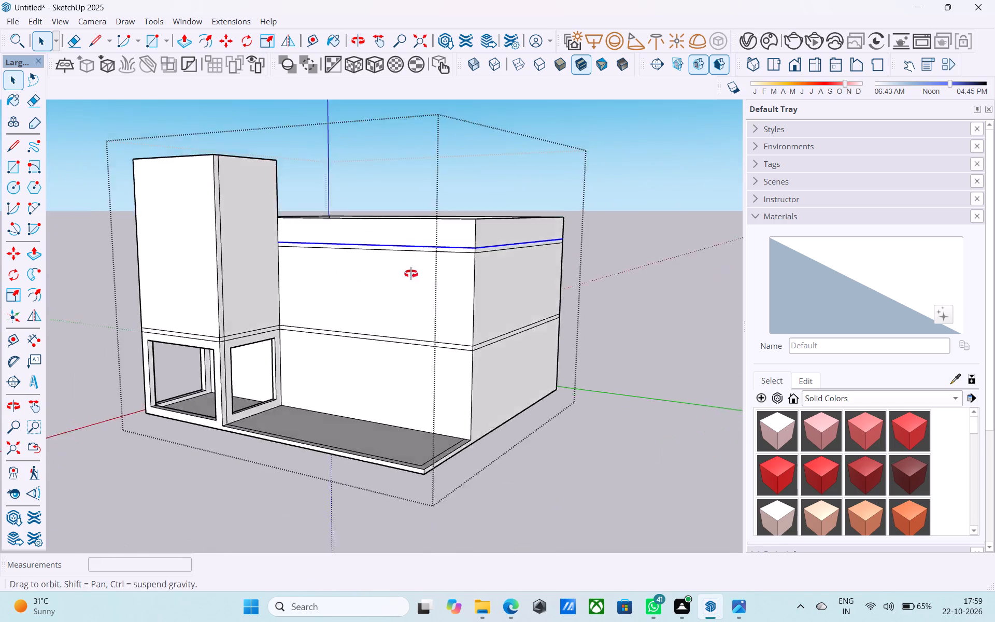
middle_click_drag(411, 274, 555, 275)
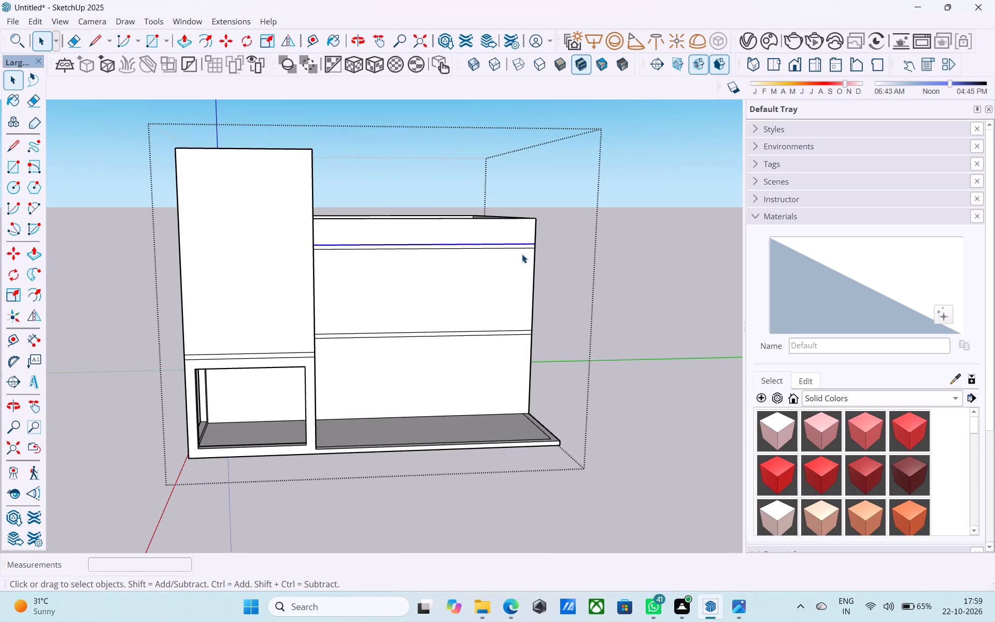
scroll(517, 244, "down", 3)
middle_click_drag(501, 235, 424, 301)
scroll(425, 302, "up", 1)
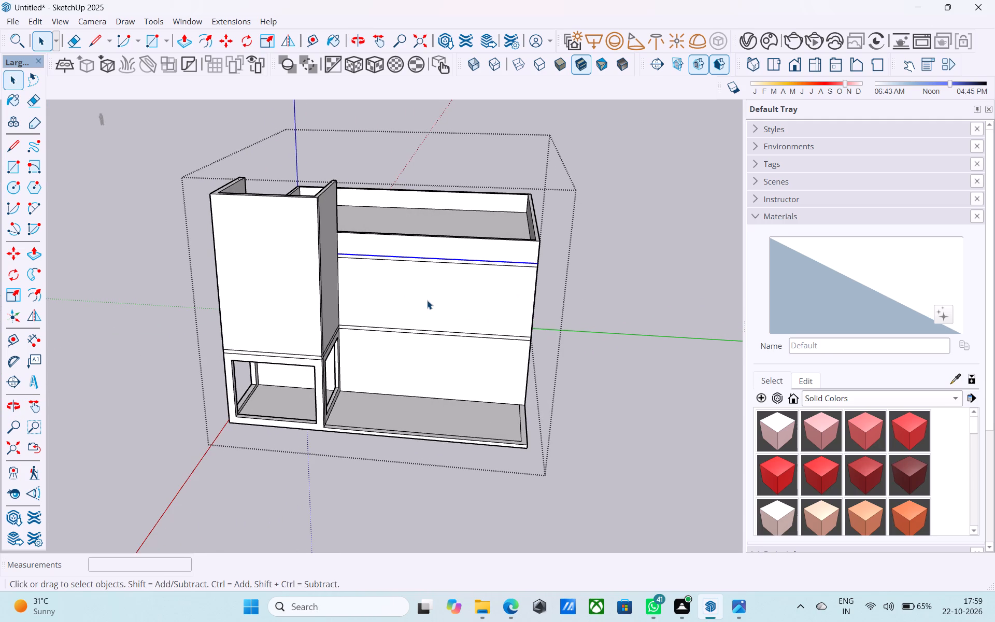
middle_click_drag(428, 300, 389, 275)
Save the model in the Downloads folder as I PRO 66F.
key("ctrl+s")
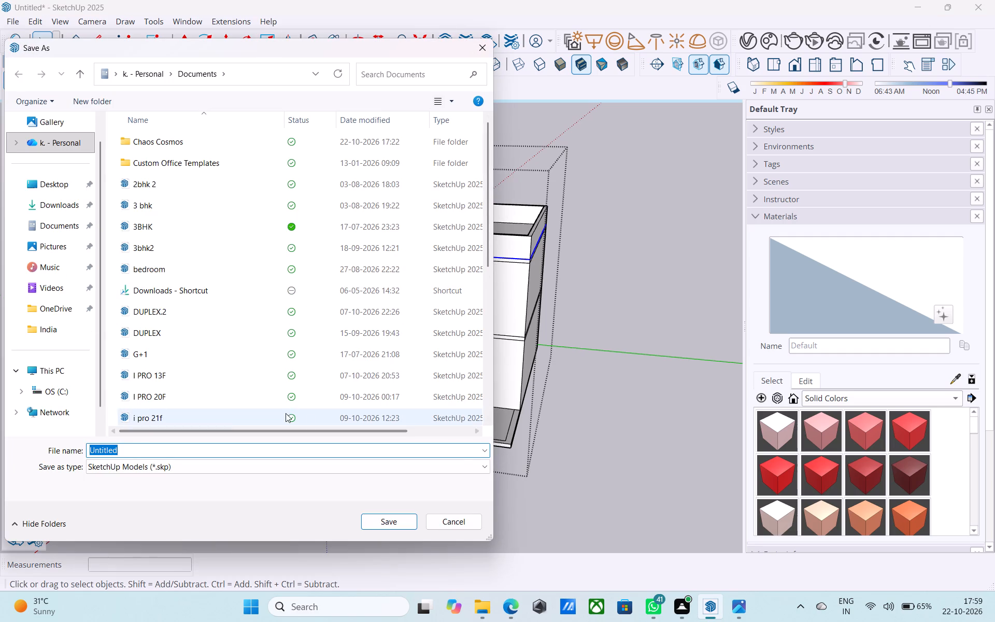
left_click(56, 210)
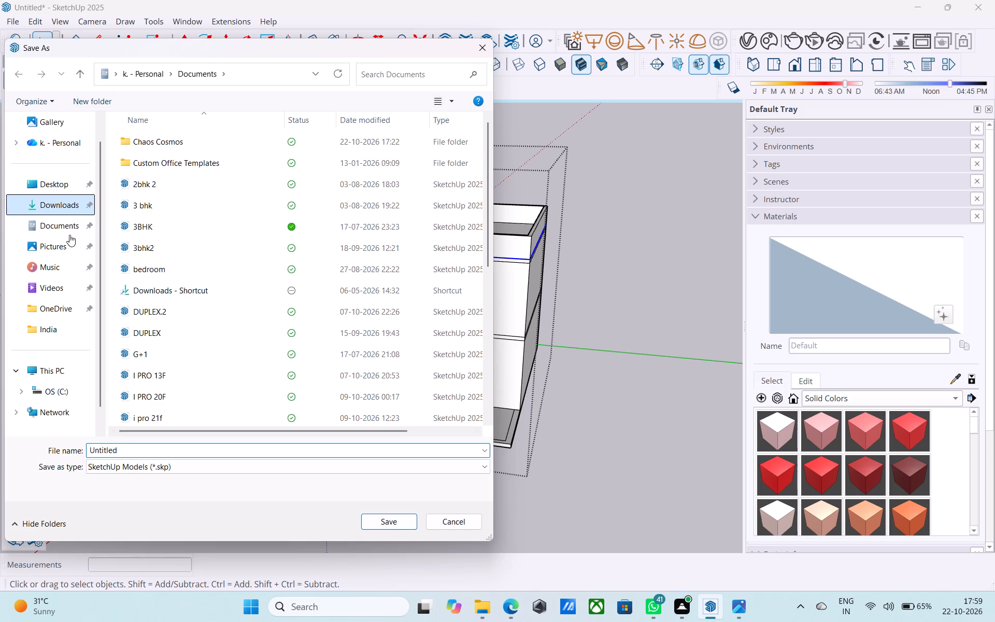
left_click(127, 459)
left_click(127, 450)
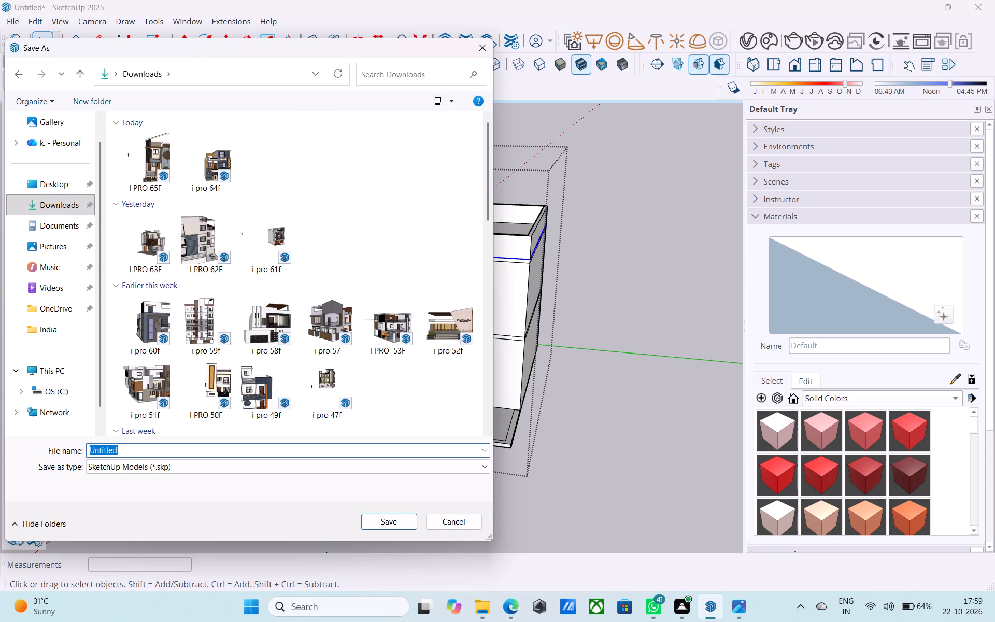
type("I PRO")
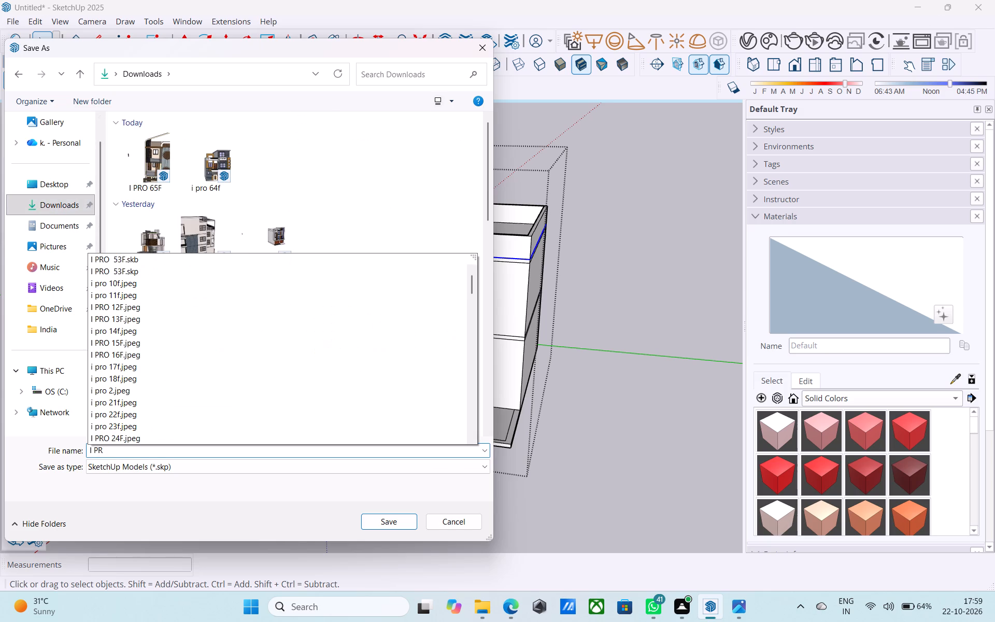
key("space")
key("6")
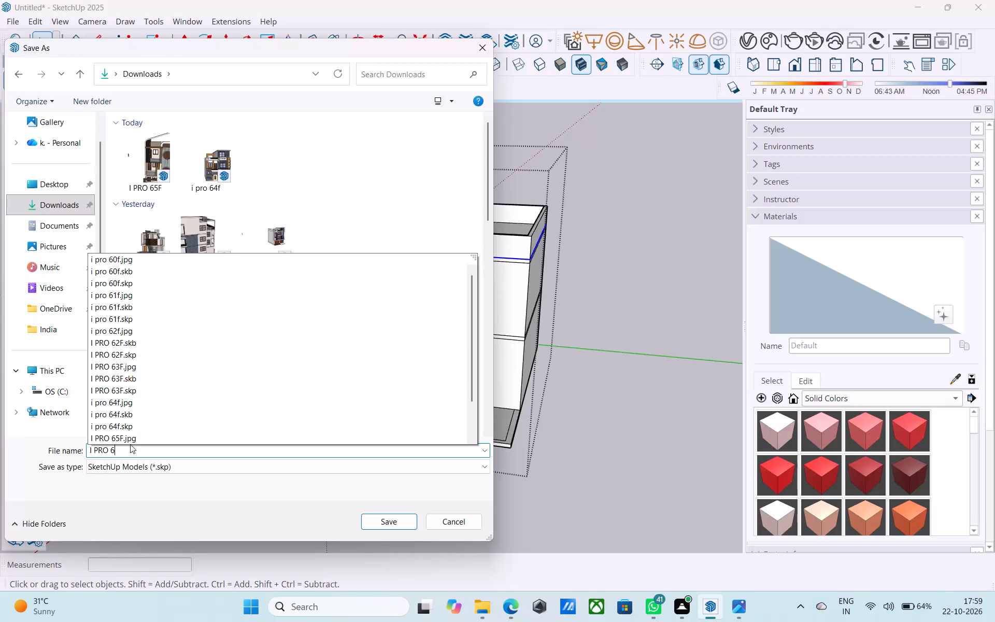
key("6")
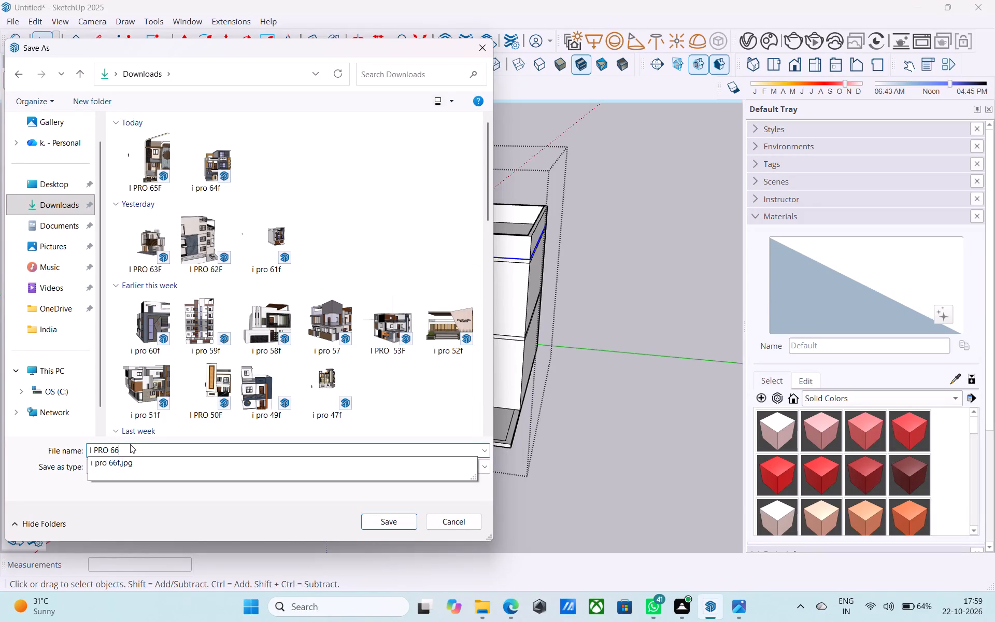
key("f")
left_click(371, 519)
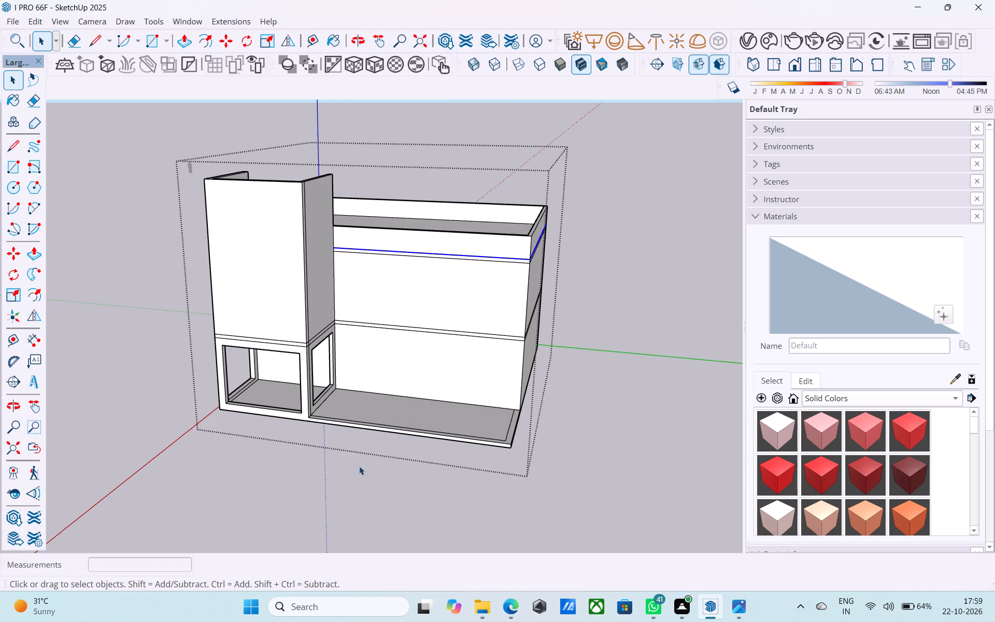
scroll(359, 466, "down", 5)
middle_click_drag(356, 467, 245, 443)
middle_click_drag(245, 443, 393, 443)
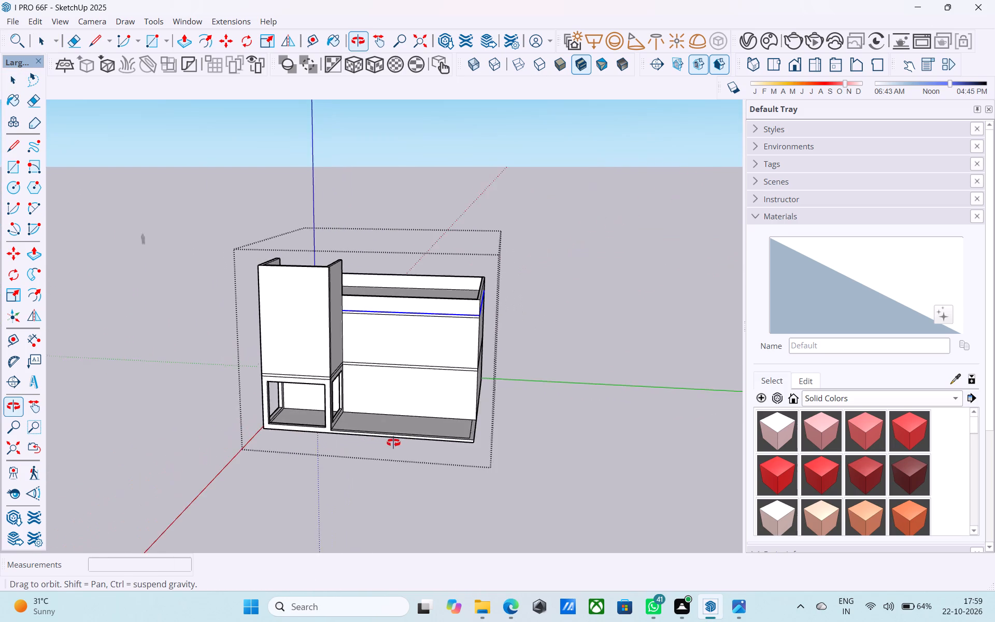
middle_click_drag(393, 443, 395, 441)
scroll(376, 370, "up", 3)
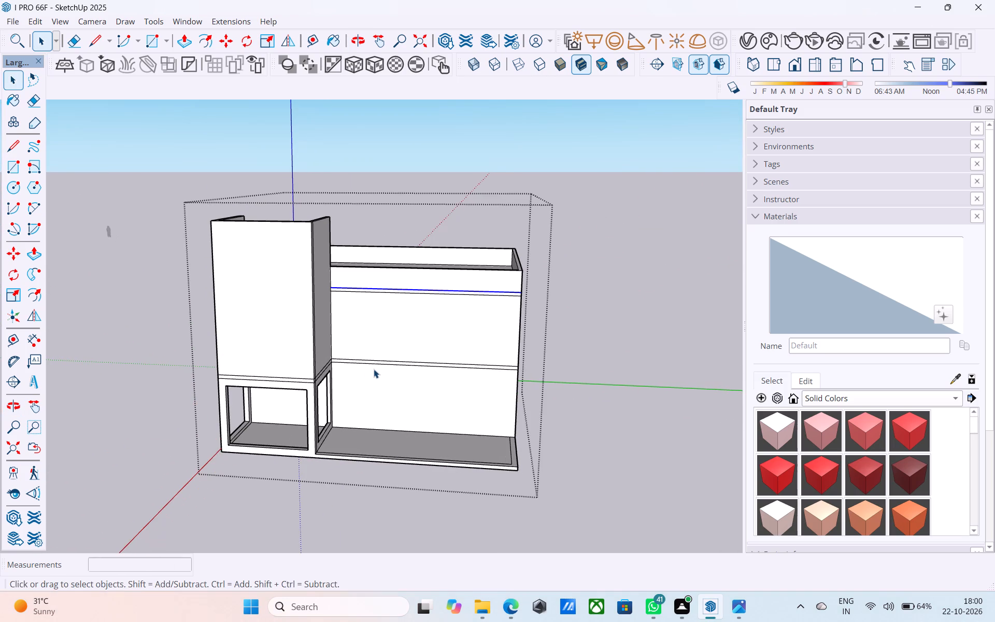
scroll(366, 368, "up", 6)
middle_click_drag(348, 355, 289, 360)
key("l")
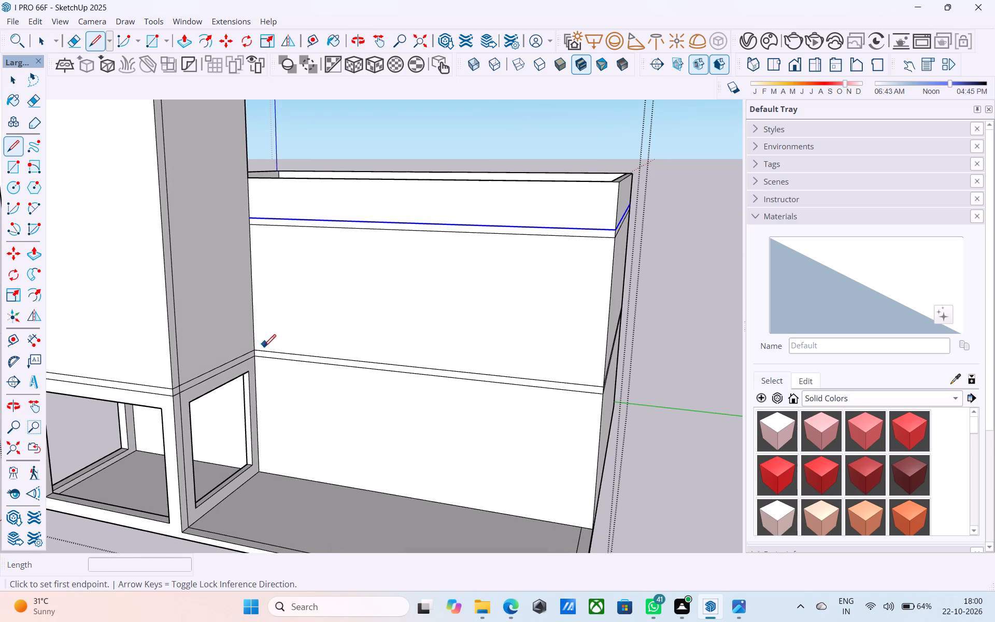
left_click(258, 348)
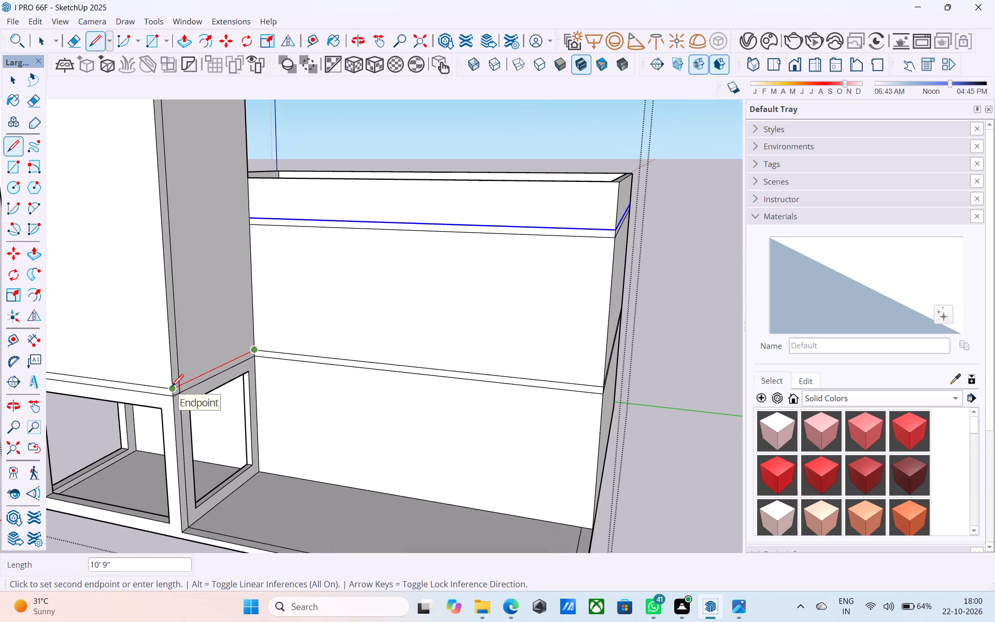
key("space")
Push/Pull the first-floor band on the recessed main-room wall outward until it is flush with the tower's front face.
middle_click_drag(212, 390, 320, 380)
scroll(324, 377, "down", 7)
scroll(447, 378, "up", 6)
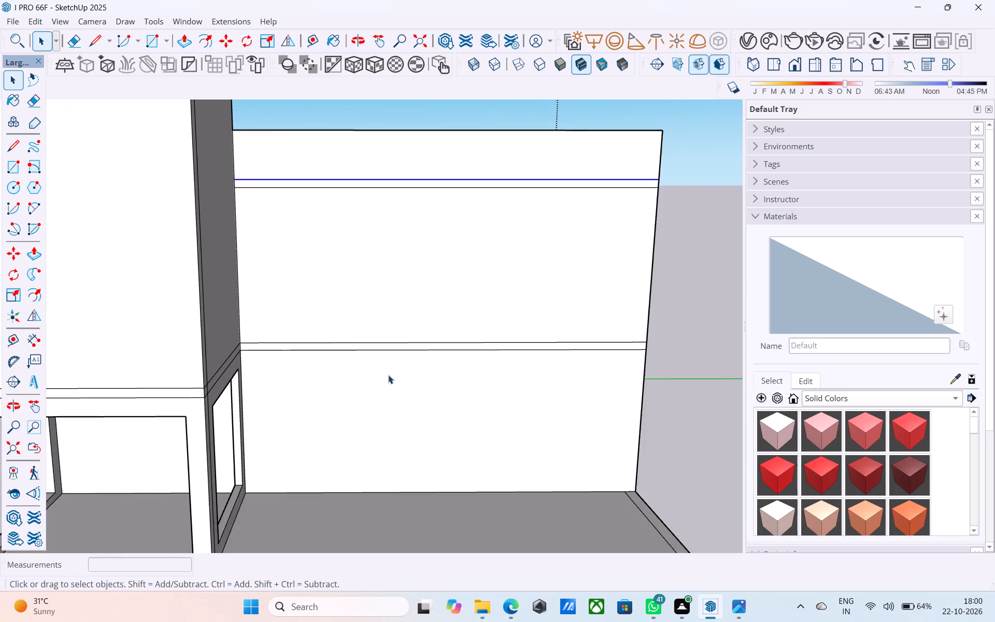
scroll(388, 375, "up", 4)
left_click(356, 339)
key("p")
left_click(356, 338)
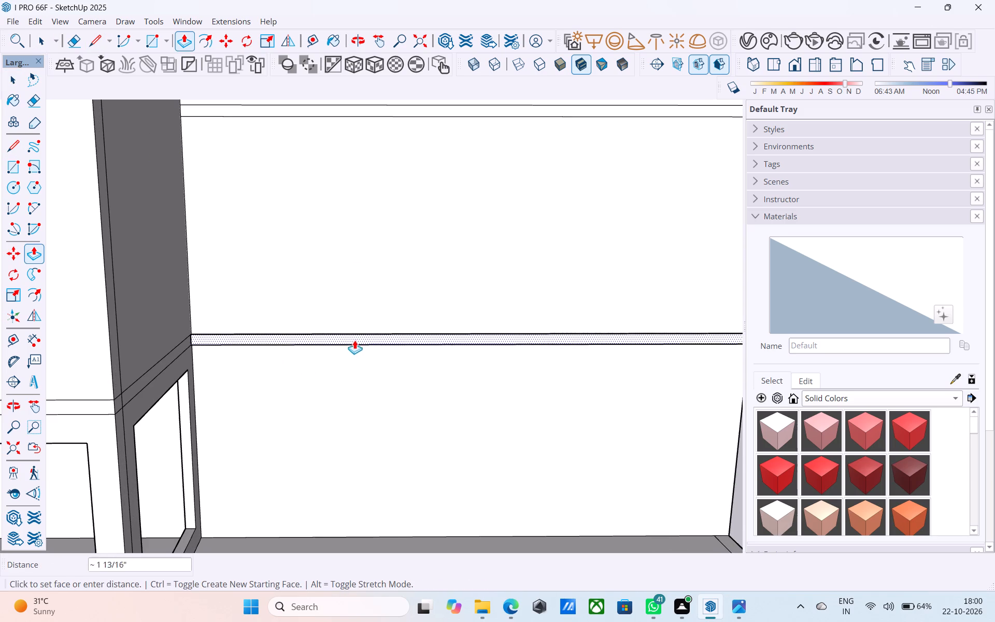
scroll(351, 346, "down", 6)
left_click(234, 307)
Push/Pull the roof-level band on the same wall outward 10' 9", flush with the tower's front face.
middle_click_drag(308, 287, 258, 323)
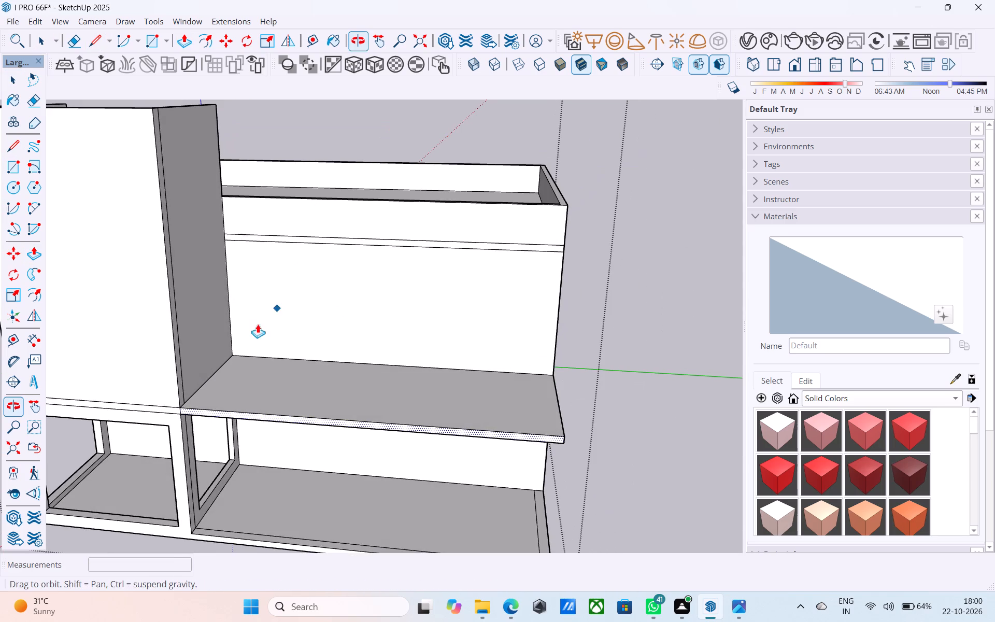
key("space")
scroll(313, 244, "up", 3)
left_click(311, 238)
key("p")
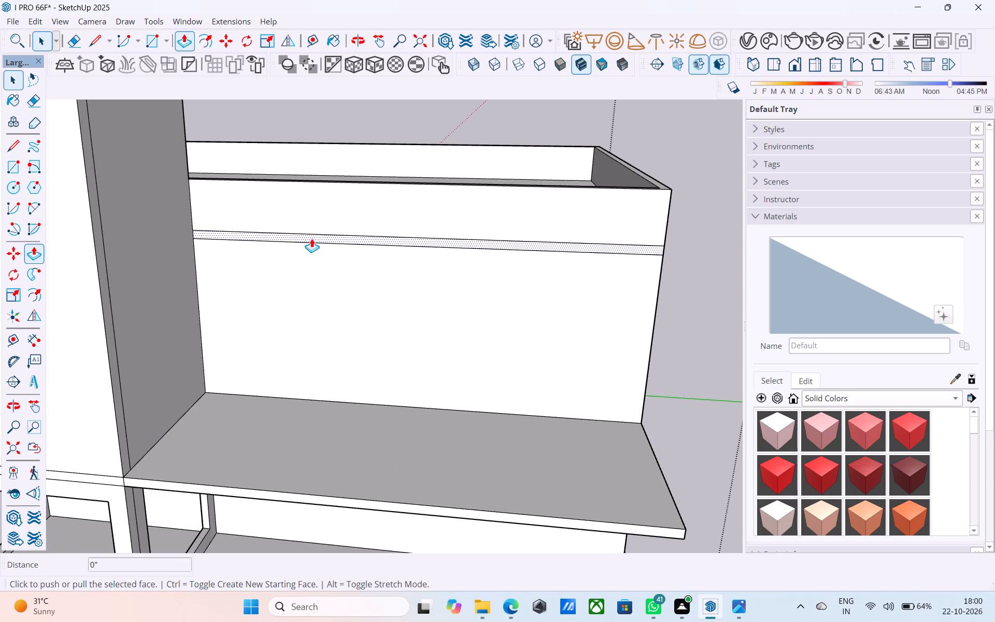
left_click(311, 238)
scroll(309, 252, "down", 5)
left_click(190, 229)
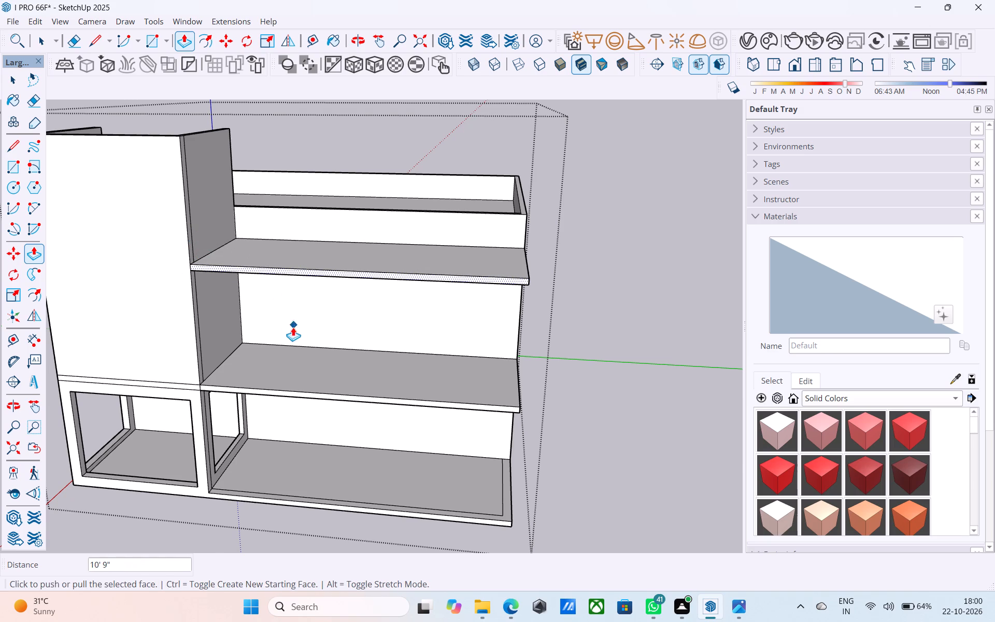
Examine the two projecting slabs and where they meet the tower from above and from the front.
middle_click_drag(292, 328, 326, 309)
scroll(317, 320, "down", 4)
middle_click_drag(315, 324, 310, 348)
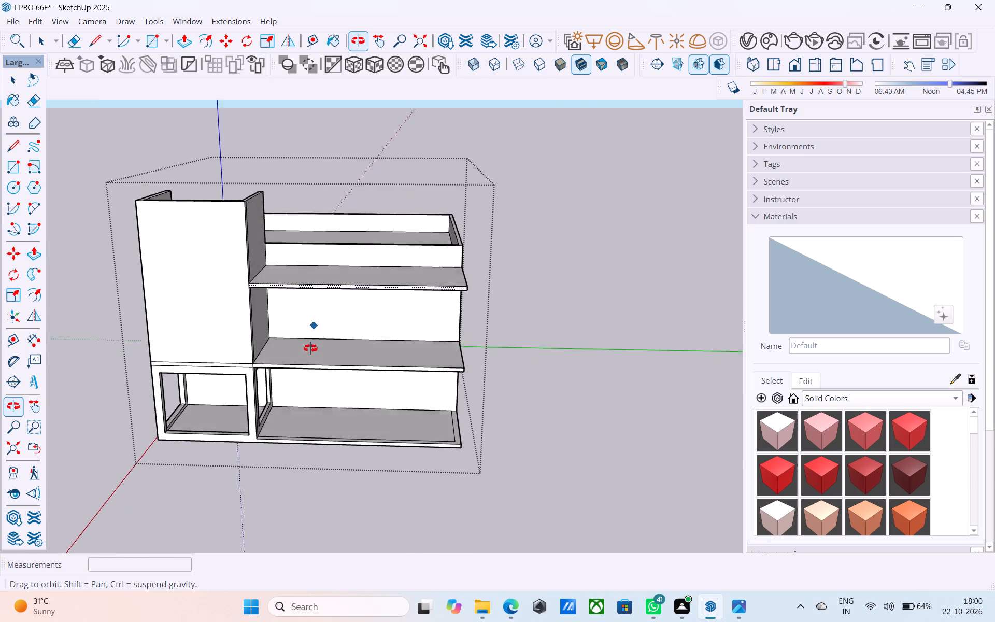
middle_click_drag(310, 348, 318, 413)
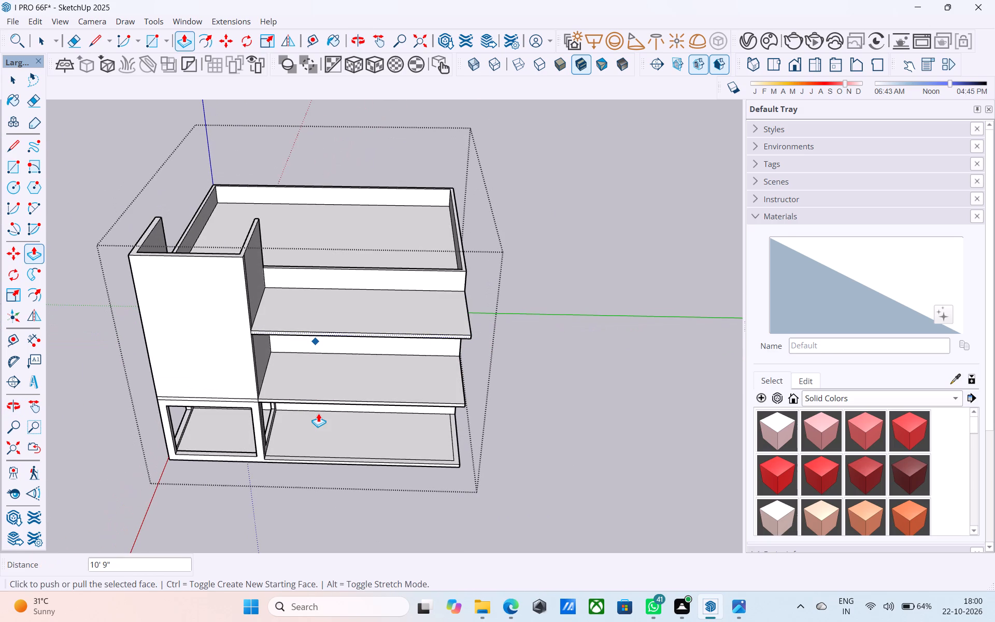
middle_click_drag(318, 413, 336, 388)
scroll(269, 326, "up", 10)
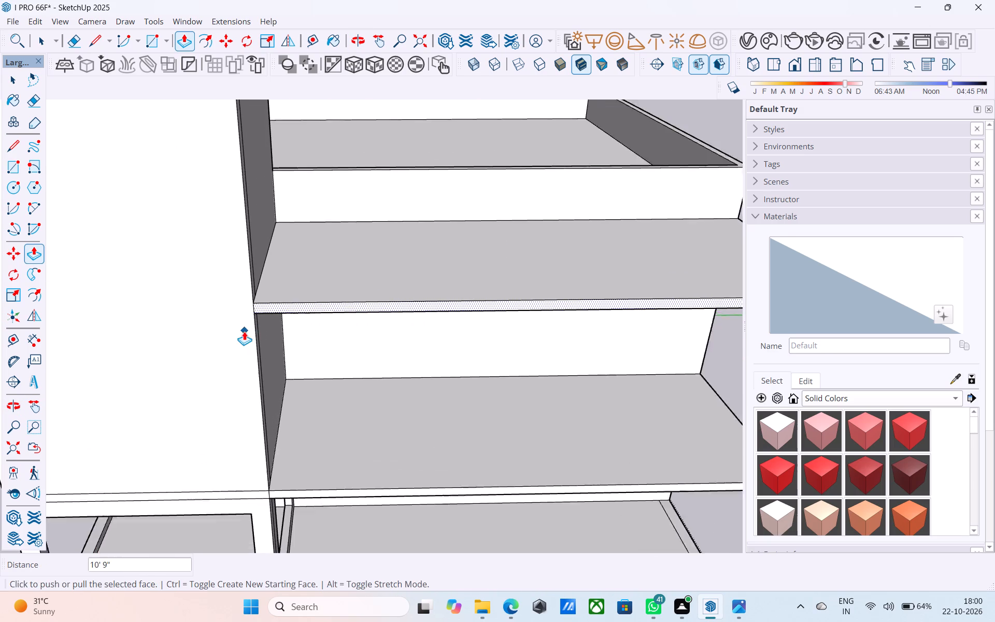
middle_click_drag(273, 475, 265, 428)
scroll(268, 420, "down", 5)
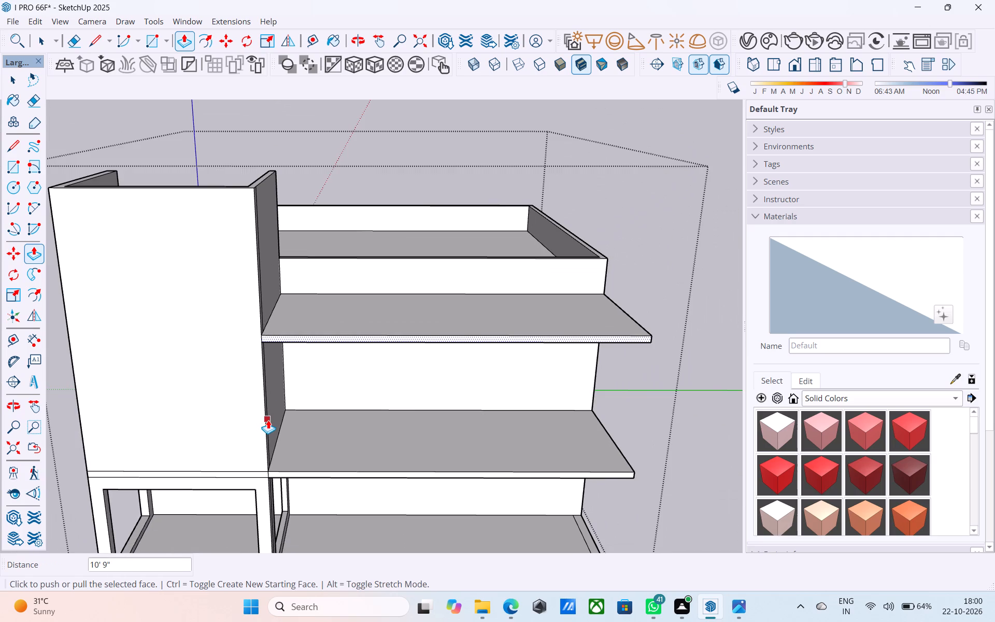
middle_click_drag(270, 429, 276, 379)
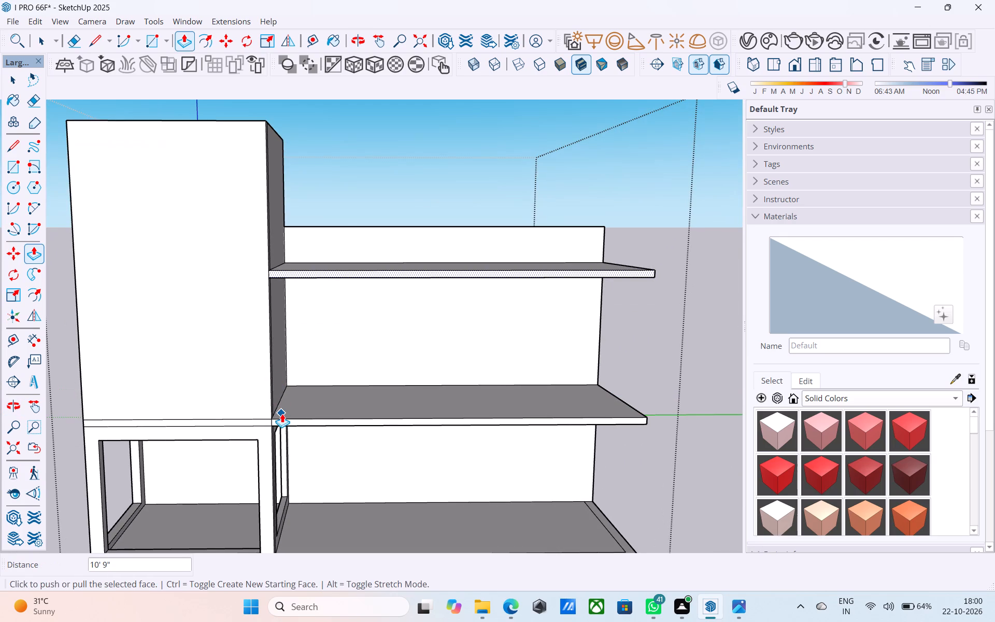
scroll(282, 414, "down", 5)
scroll(377, 394, "down", 4)
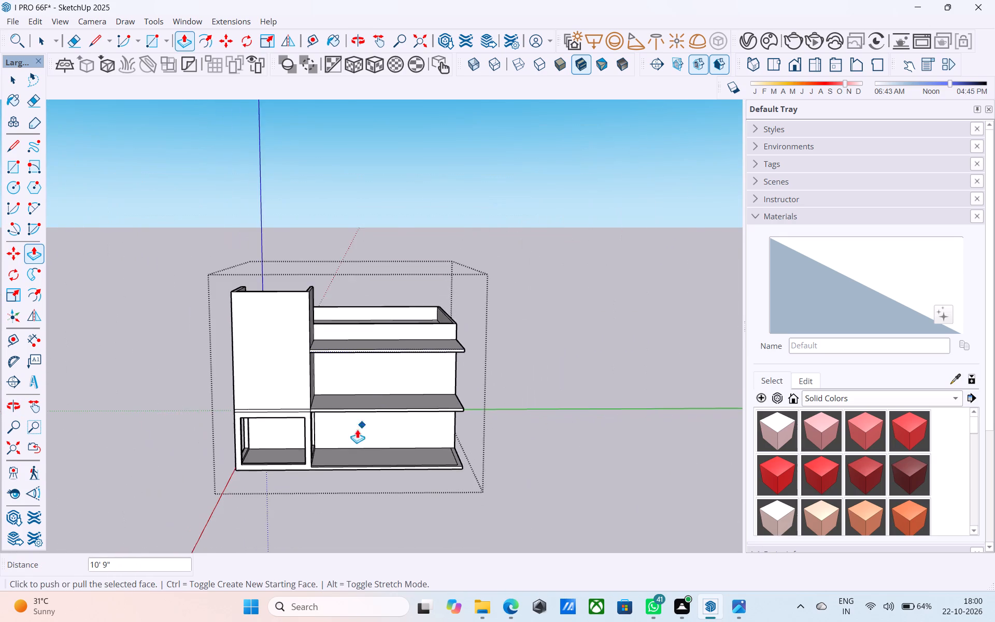
middle_click_drag(354, 429, 340, 383)
Erase the short vertical edge separating the first-floor slab's front face from the tower's floor band.
scroll(317, 411, "up", 4)
scroll(283, 373, "up", 7)
scroll(284, 374, "down", 1)
scroll(287, 375, "up", 4)
key("e")
scroll(292, 375, "up", 6)
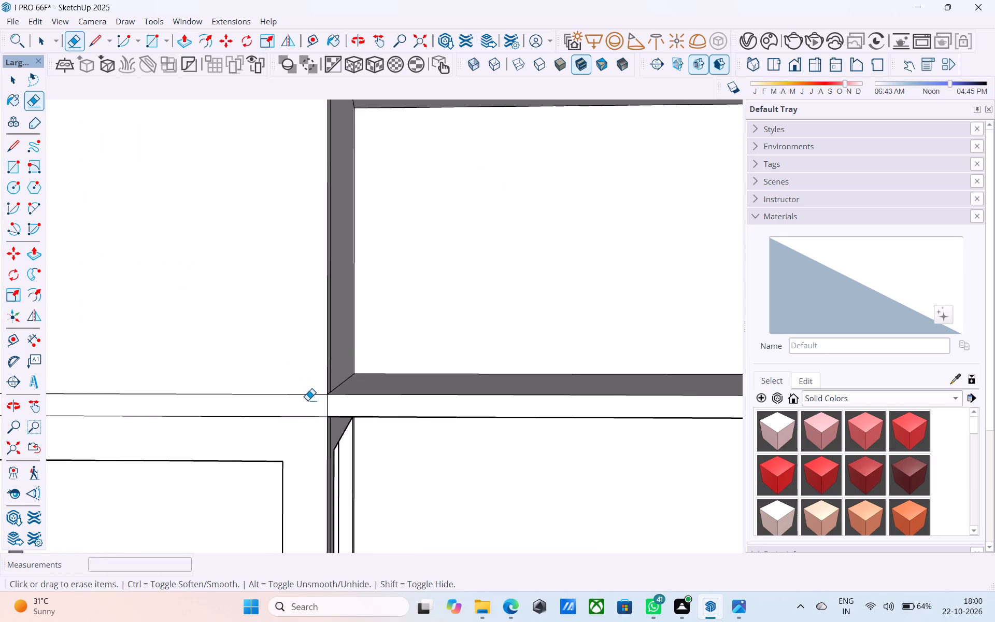
scroll(307, 400, "up", 3)
left_click_drag(330, 406, 335, 408)
scroll(313, 414, "down", 11)
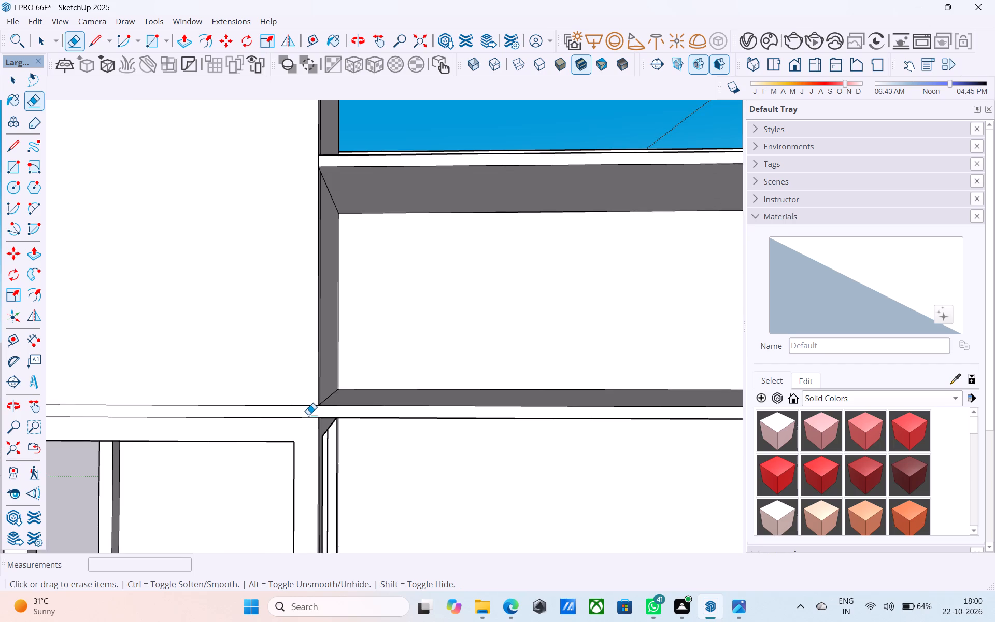
Examine the projecting slabs and their free outer corners from several angles around the house.
scroll(308, 415, "down", 19)
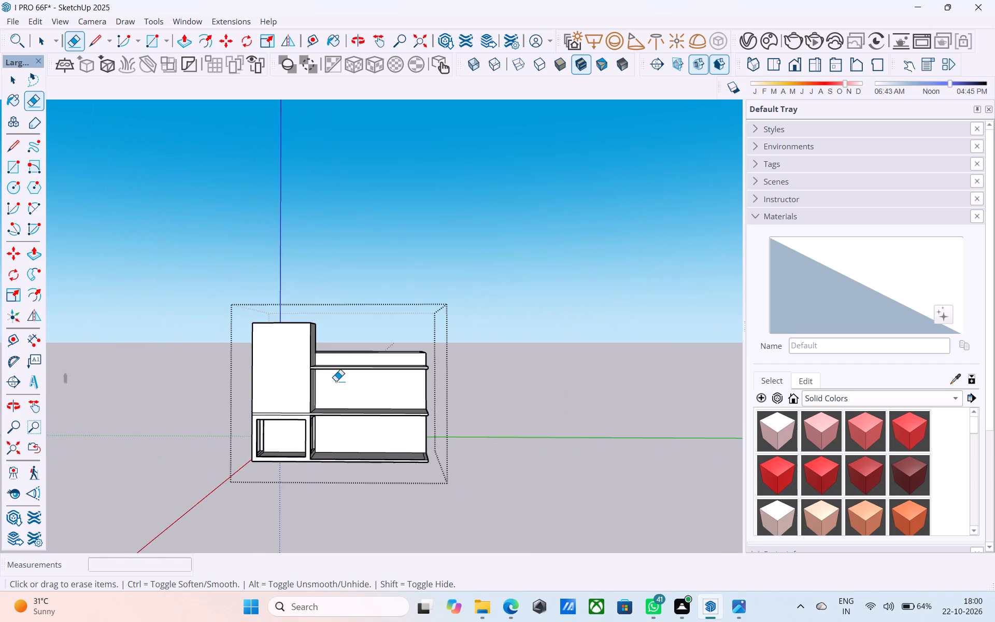
scroll(336, 381, "down", 3)
middle_click_drag(337, 384, 237, 448)
middle_click_drag(422, 381, 411, 419)
scroll(394, 414, "up", 5)
scroll(506, 362, "down", 5)
scroll(391, 443, "up", 5)
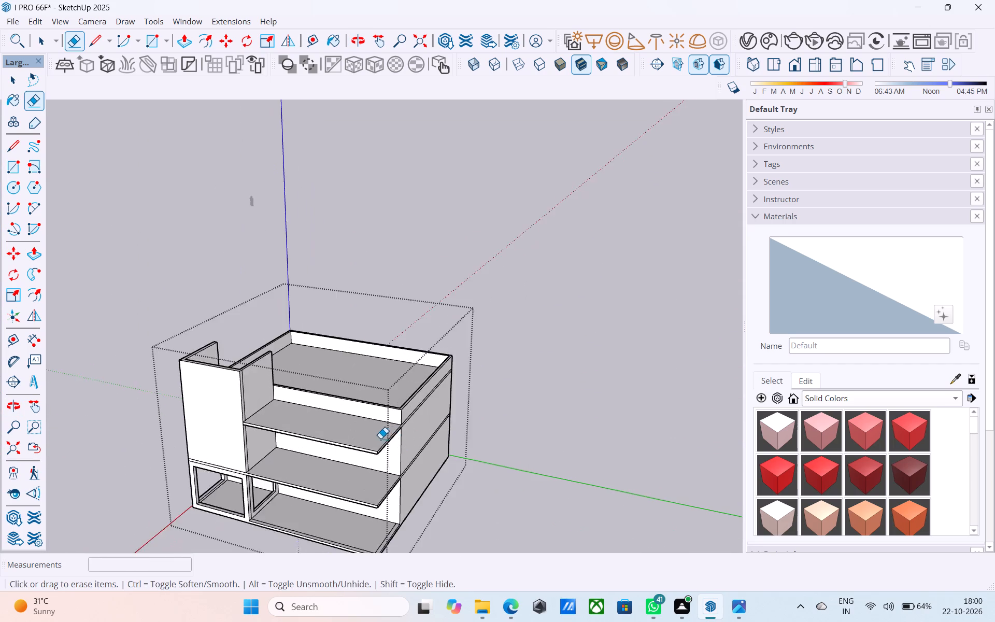
scroll(380, 439, "up", 8)
middle_click_drag(370, 443, 422, 331)
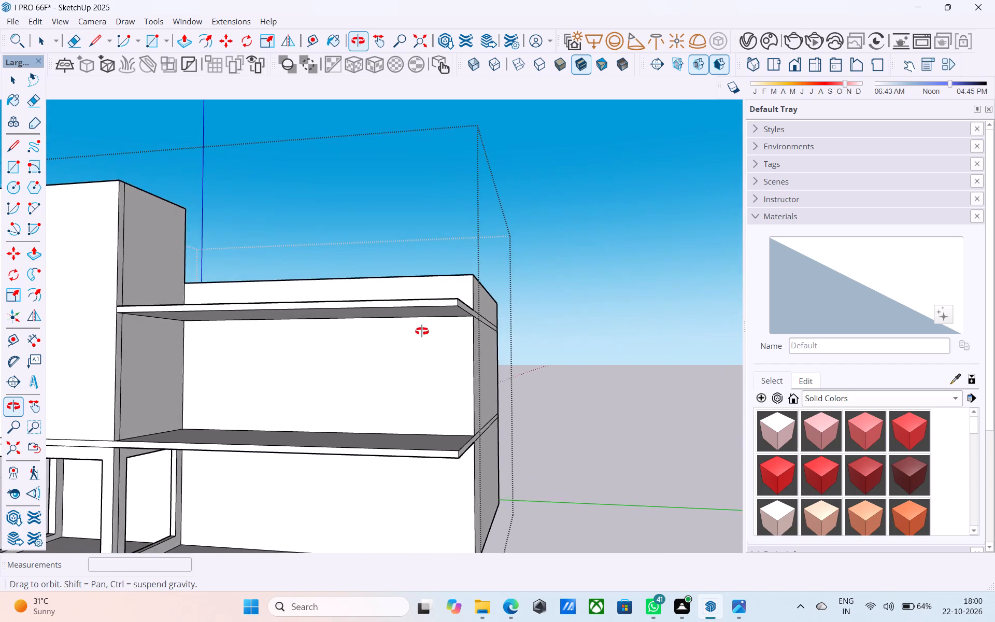
middle_click_drag(422, 331, 436, 351)
key("space")
scroll(436, 352, "down", 4)
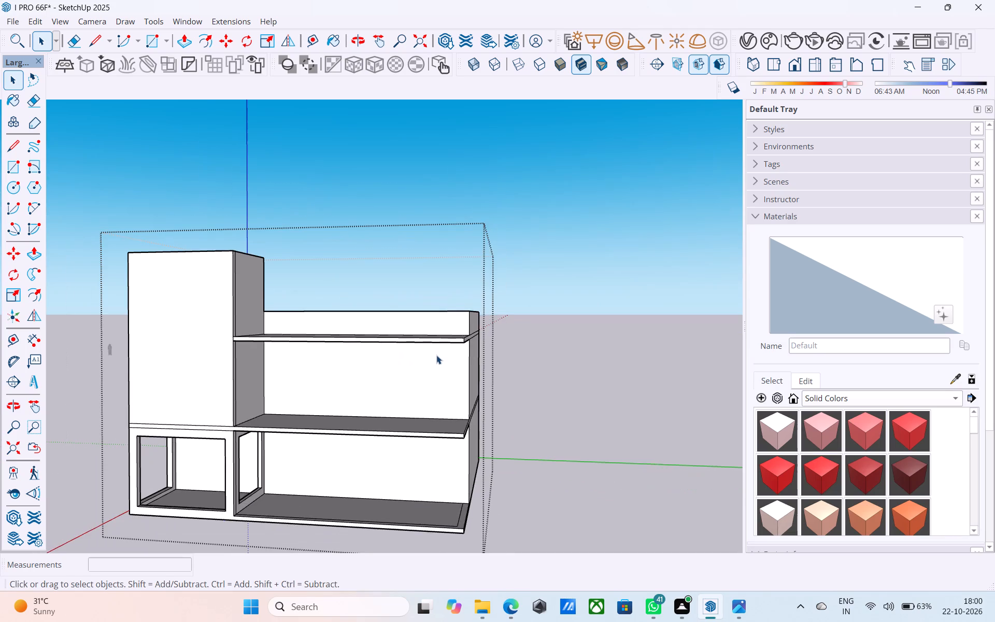
middle_click_drag(465, 407, 439, 401)
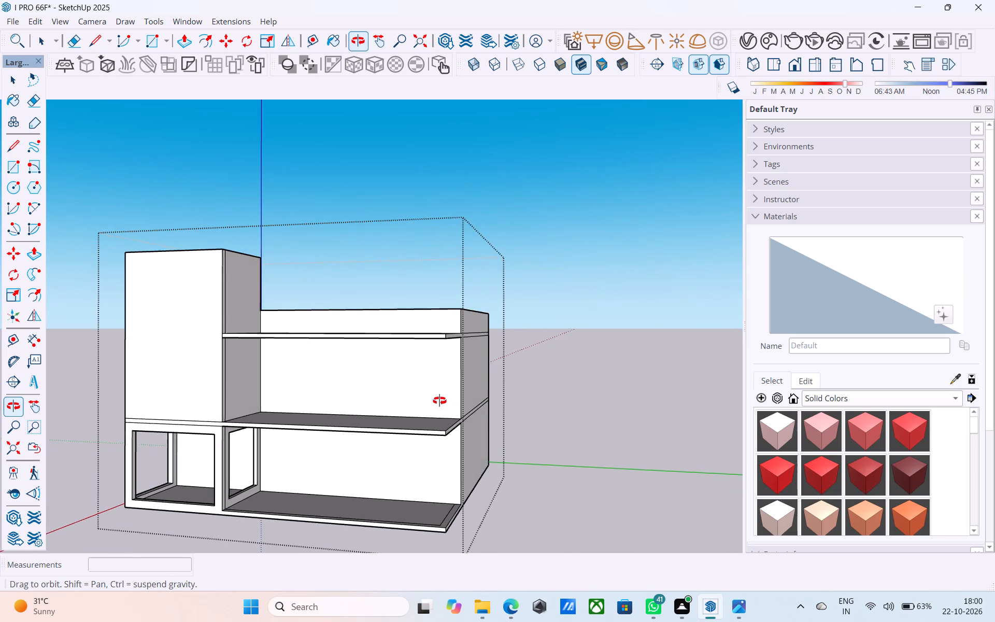
middle_click_drag(439, 401, 439, 458)
scroll(439, 458, "up", 5)
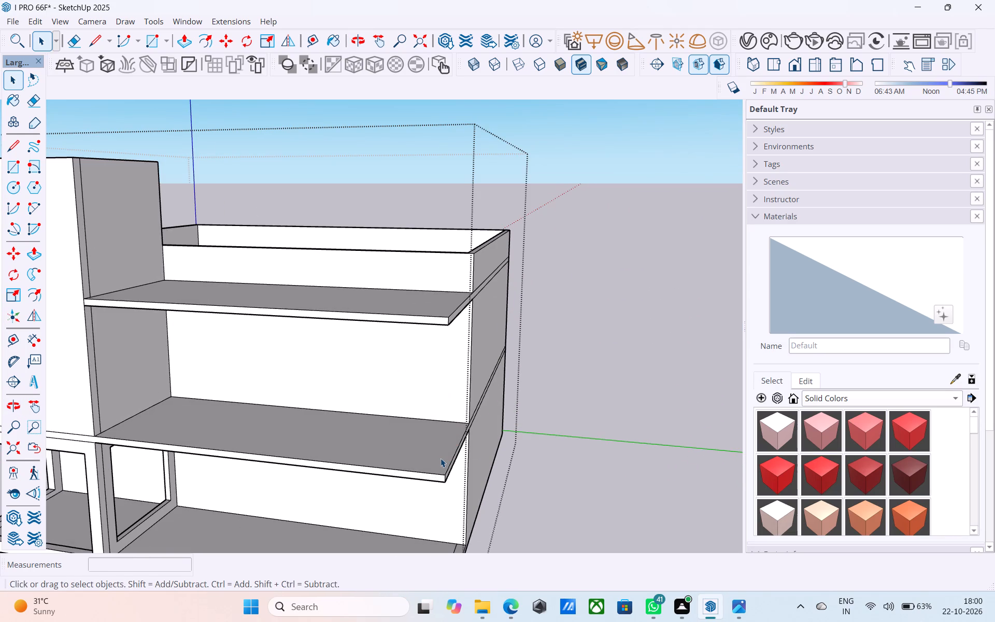
scroll(493, 377, "down", 6)
middle_click_drag(452, 424, 425, 423)
middle_click(432, 413)
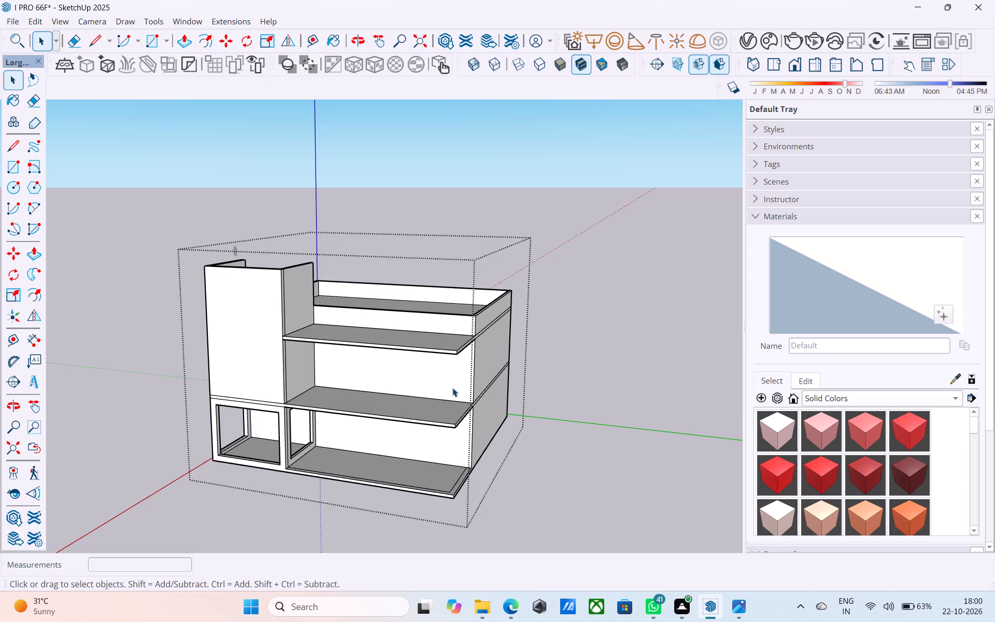
middle_click_drag(455, 381, 424, 432)
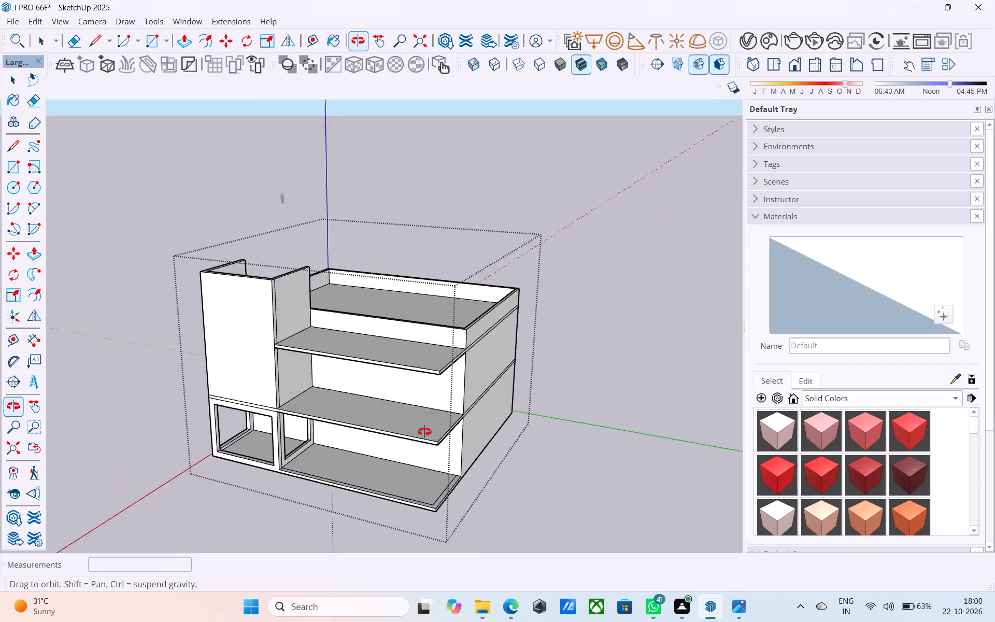
middle_click_drag(424, 432, 421, 462)
Draw a 2' by 1' rectangle on top of the first-floor slab at its free outer corner, with the 2' side along the slab's side edge.
scroll(420, 466, "up", 7)
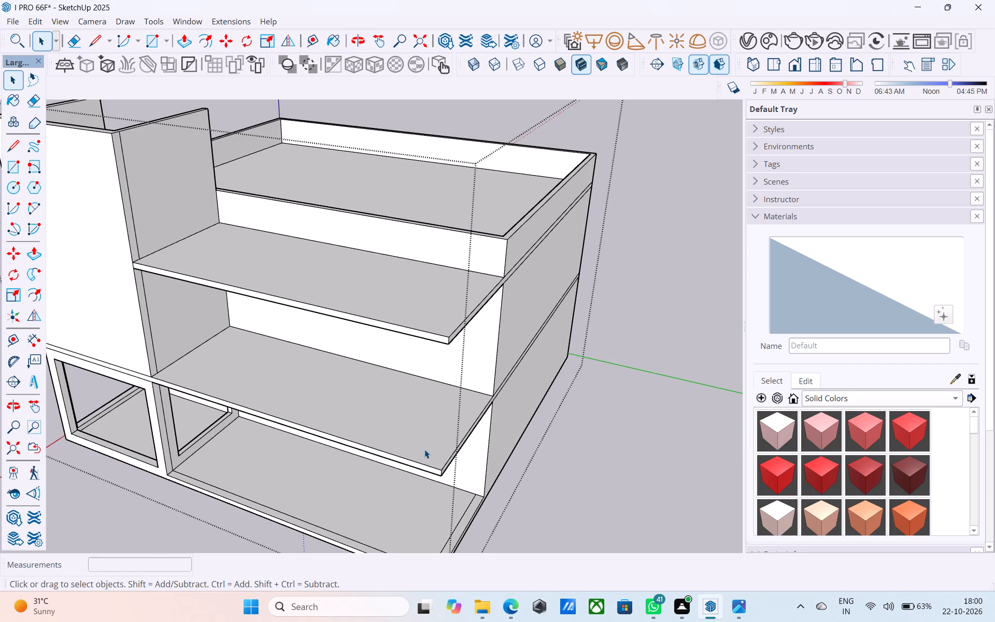
scroll(428, 449, "up", 3)
scroll(428, 448, "down", 3)
scroll(440, 470, "up", 2)
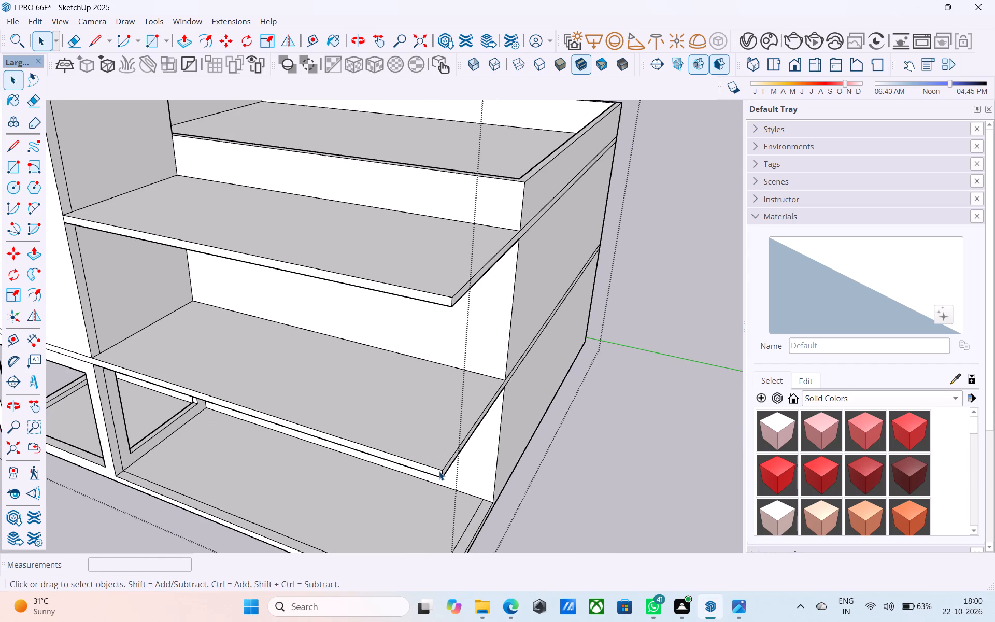
scroll(437, 472, "up", 9)
key("r")
left_click(449, 465)
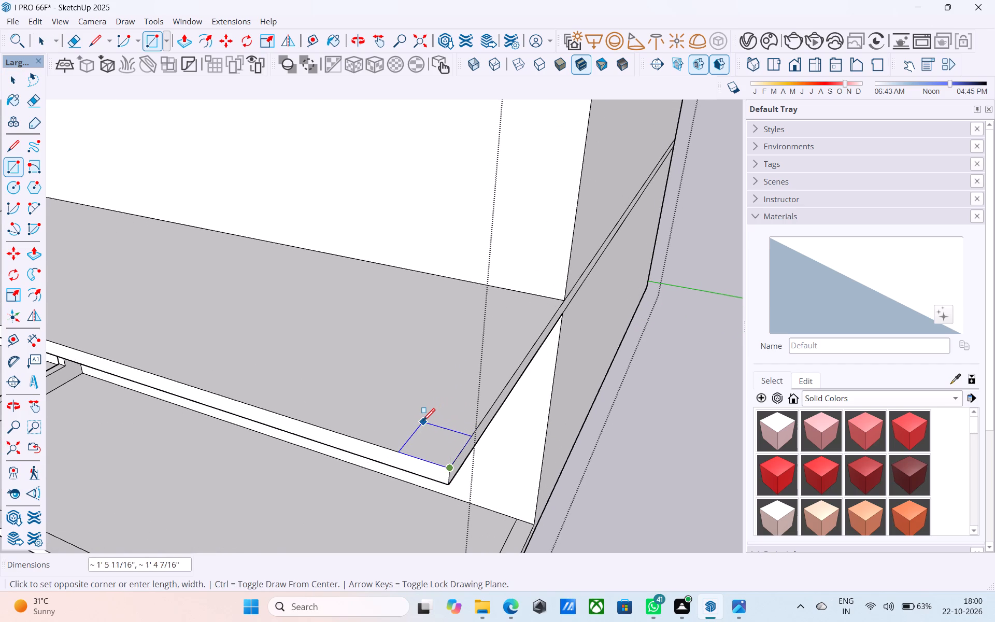
scroll(423, 422, "up", 1)
type("1',2'")
key("Return")
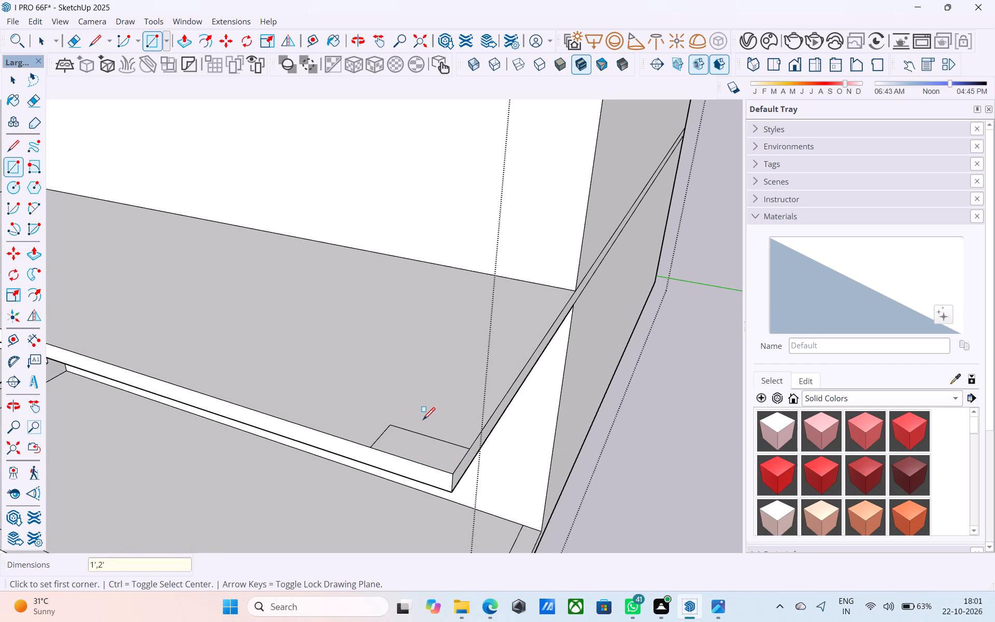
type("2',1'")
key("Return")
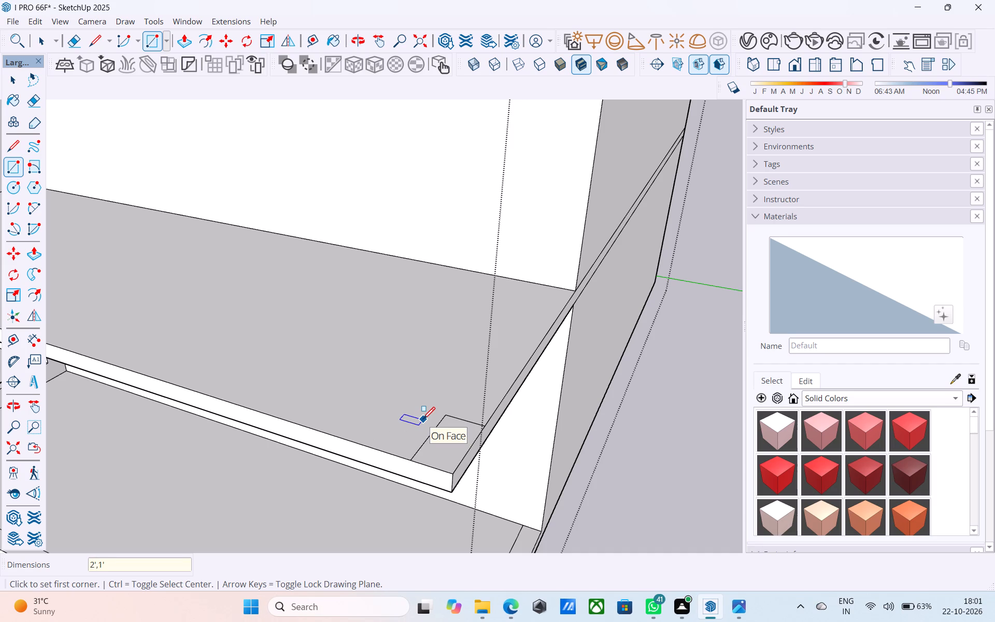
Push/Pull the corner rectangle up 10' to the underside of the roof-level slab to form a column.
key("space")
left_click(443, 443)
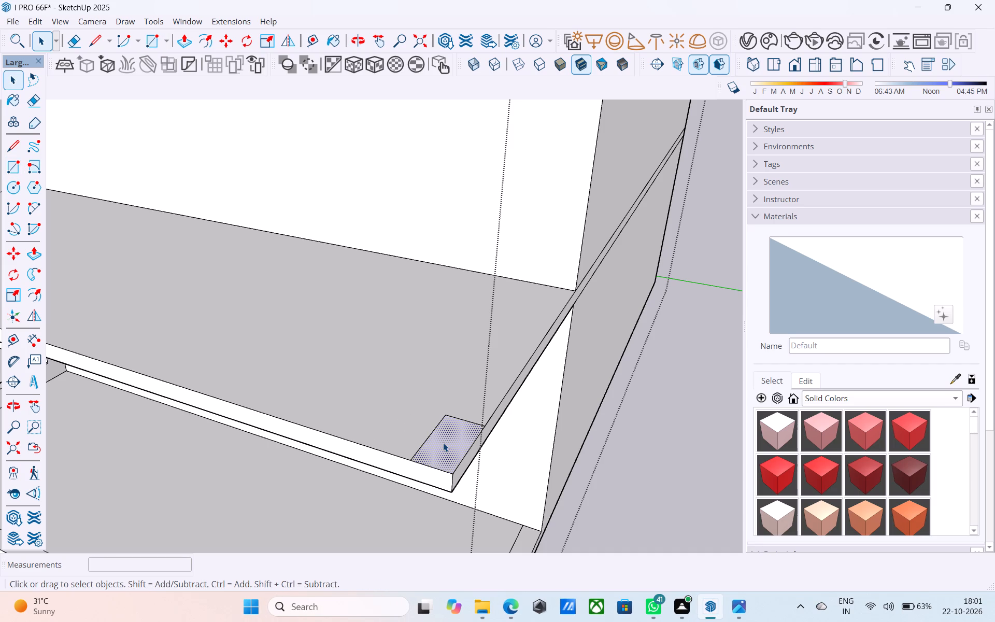
key("p")
left_click(443, 443)
scroll(449, 434, "down", 10)
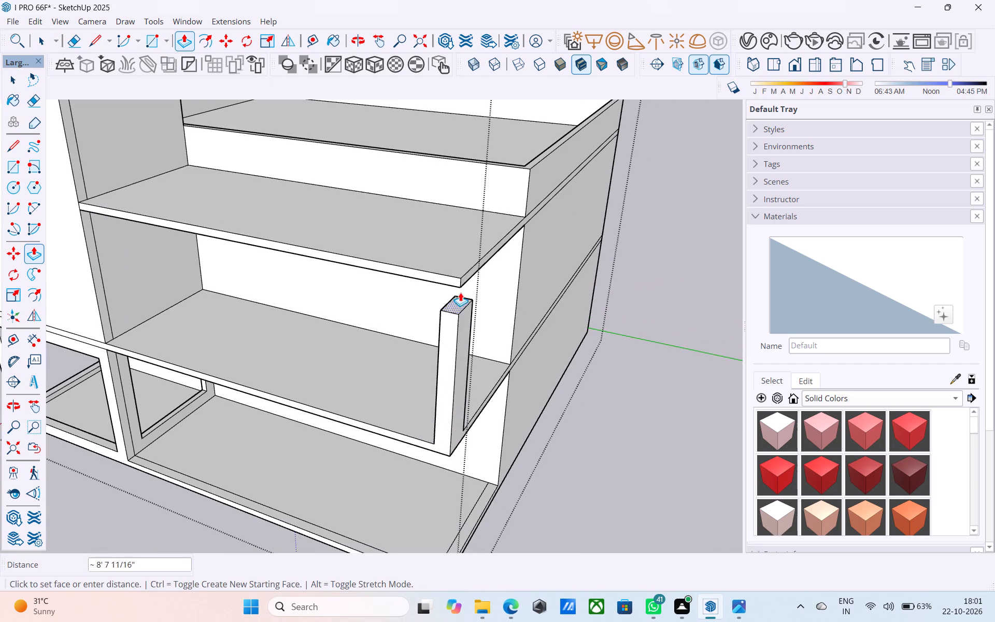
left_click(428, 280)
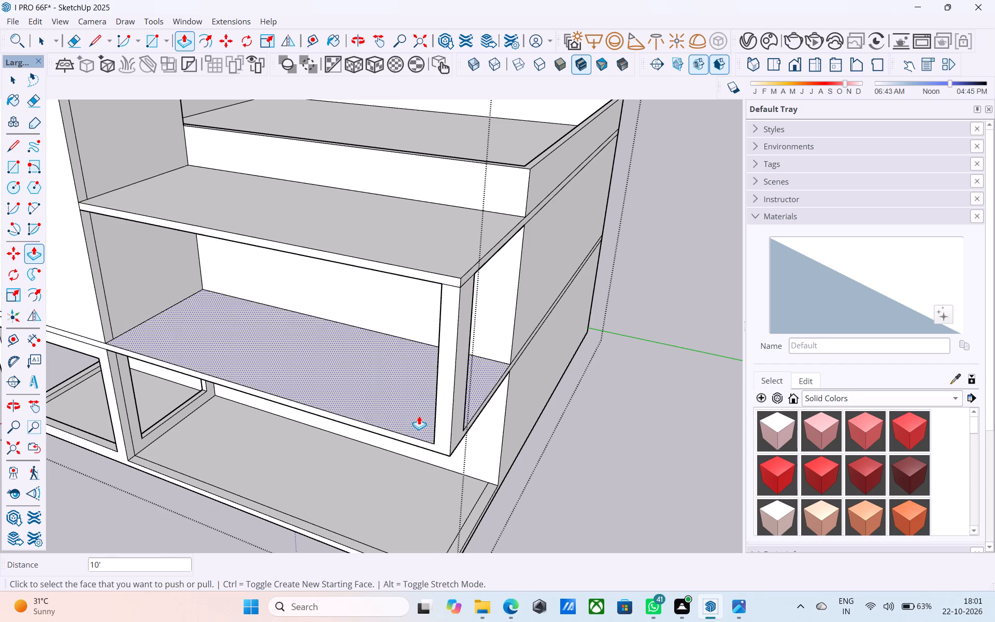
Examine the corner column between the projecting slabs from the front and side of the house.
scroll(419, 418, "down", 5)
middle_click_drag(417, 421, 458, 320)
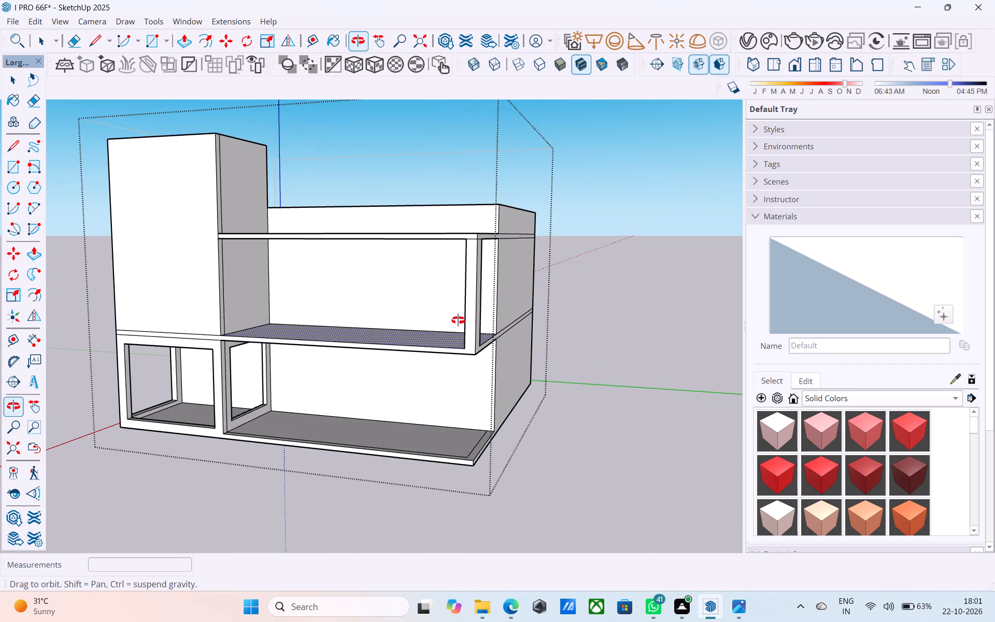
middle_click_drag(458, 320, 524, 308)
middle_click_drag(435, 320, 509, 315)
scroll(446, 342, "down", 3)
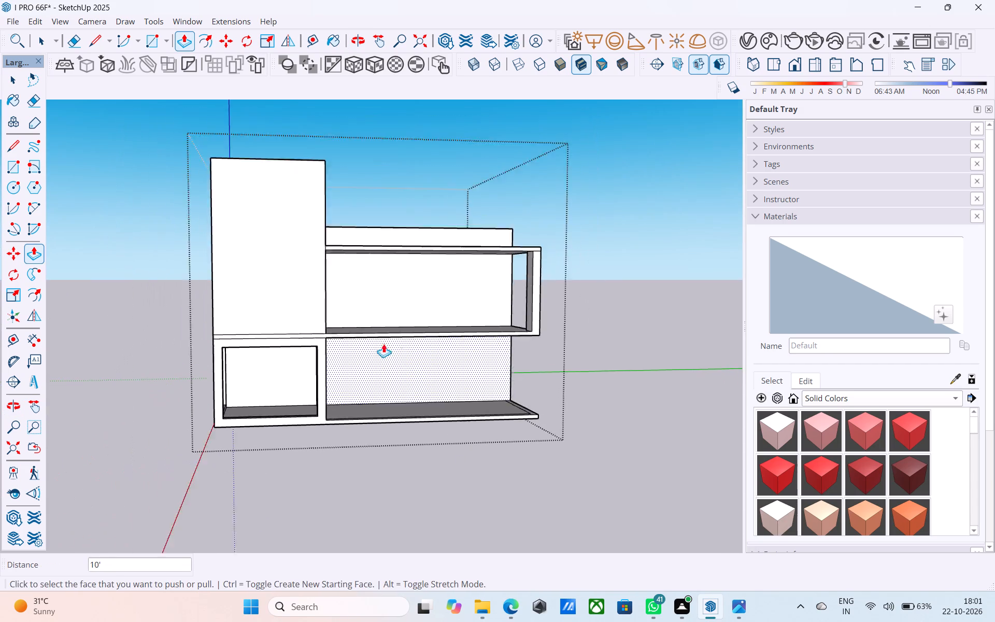
middle_click_drag(328, 323, 291, 342)
middle_click_drag(316, 362, 297, 362)
middle_click_drag(413, 337, 406, 363)
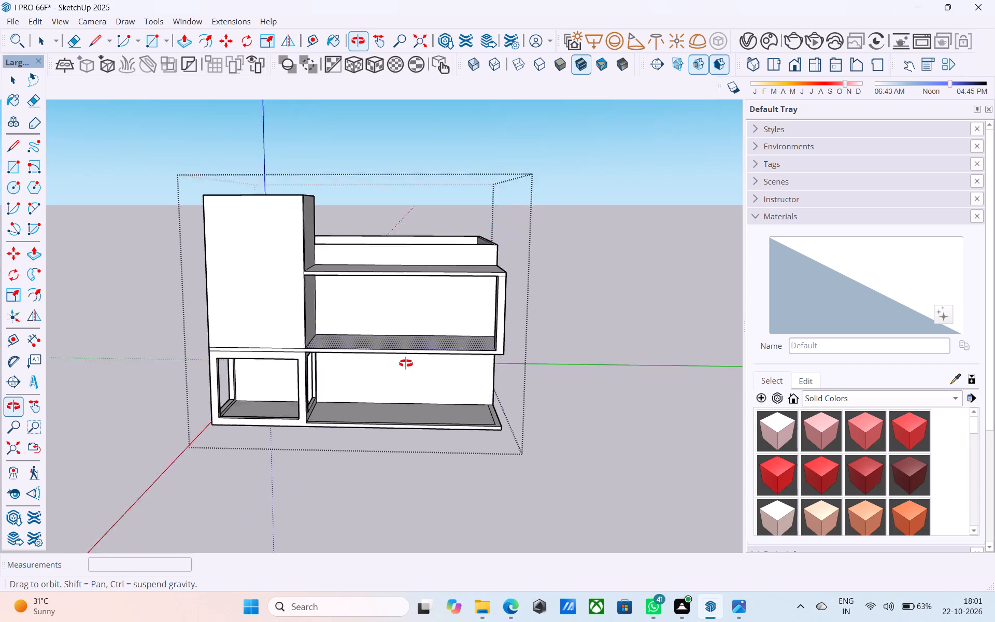
middle_click_drag(406, 363, 400, 365)
scroll(424, 346, "up", 3)
scroll(449, 328, "down", 2)
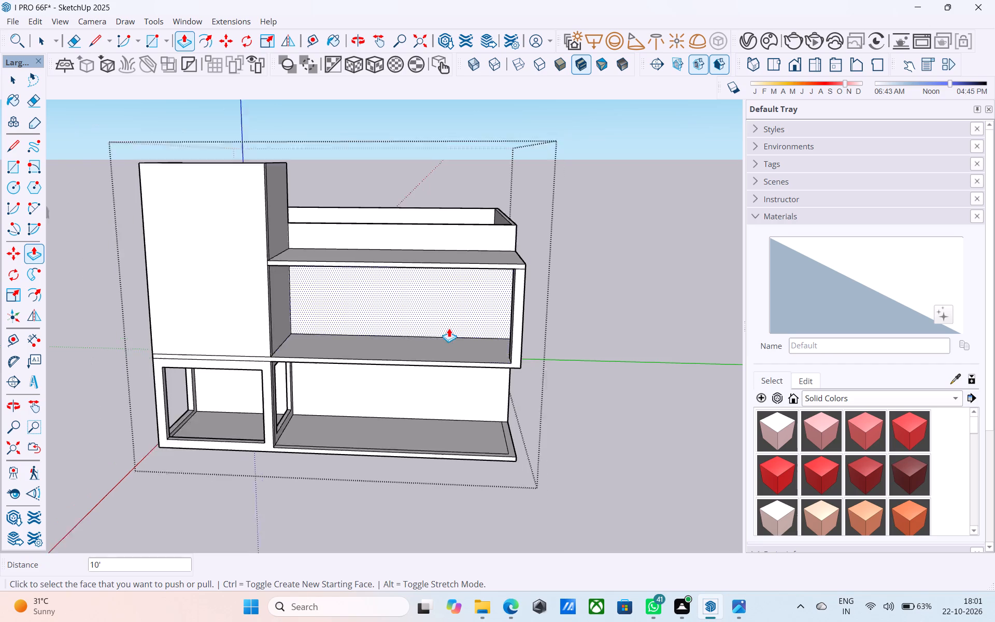
Examine the front of the house, its tower and projecting slabs from several angles.
scroll(449, 328, "down", 2)
middle_click_drag(441, 335, 497, 345)
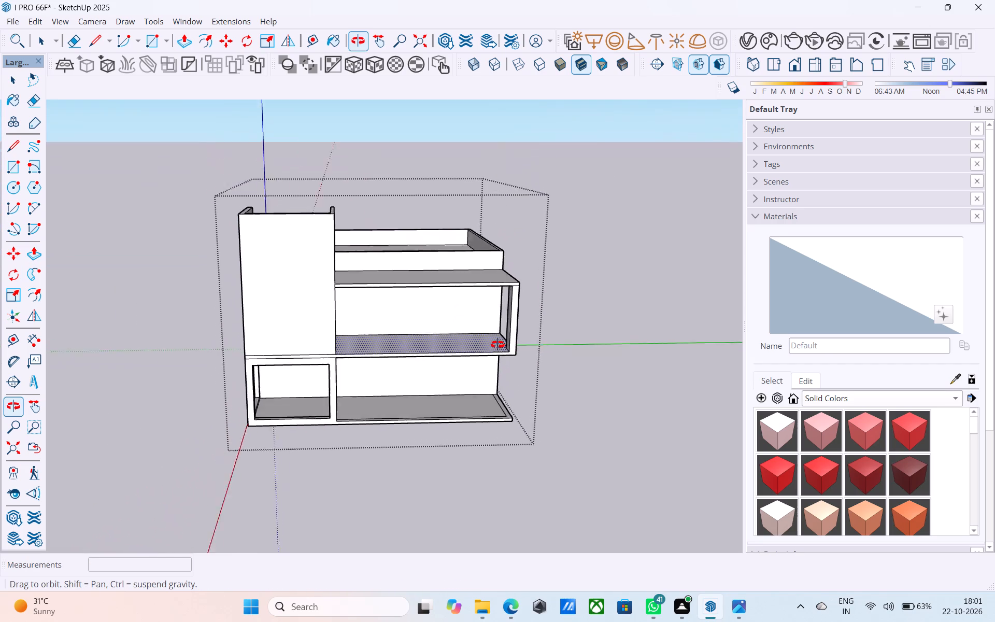
middle_click_drag(497, 345, 538, 331)
scroll(340, 451, "up", 3)
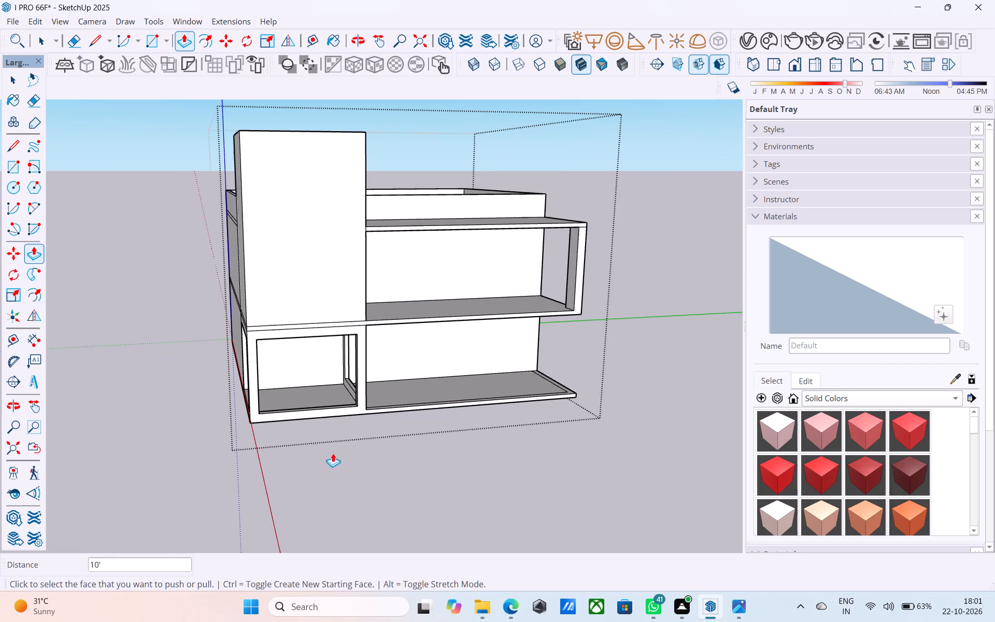
scroll(269, 484, "down", 4)
scroll(277, 327, "up", 1)
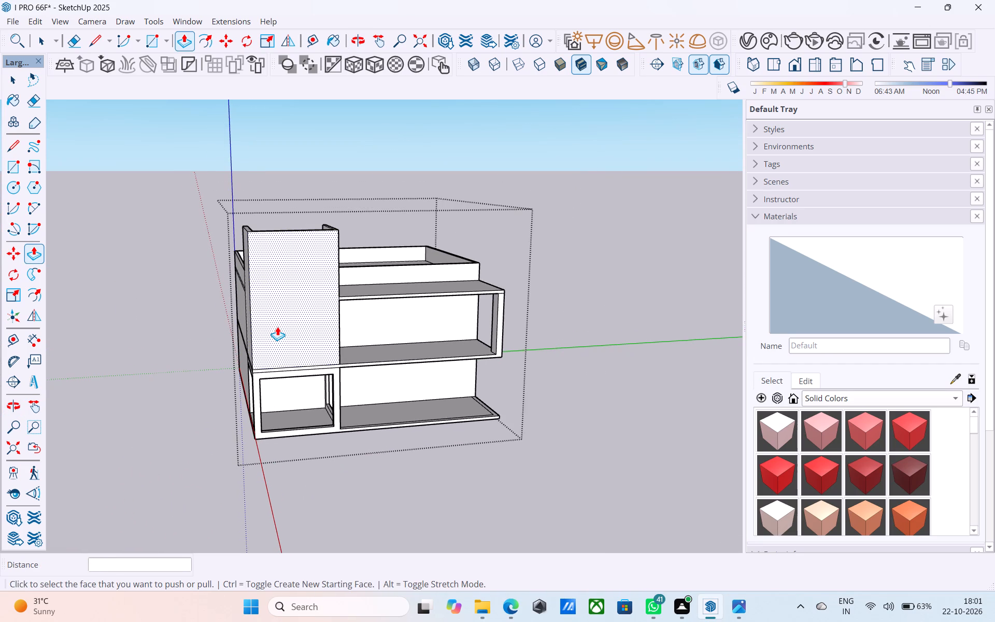
scroll(277, 327, "up", 3)
scroll(277, 326, "down", 4)
middle_click_drag(282, 373, 266, 364)
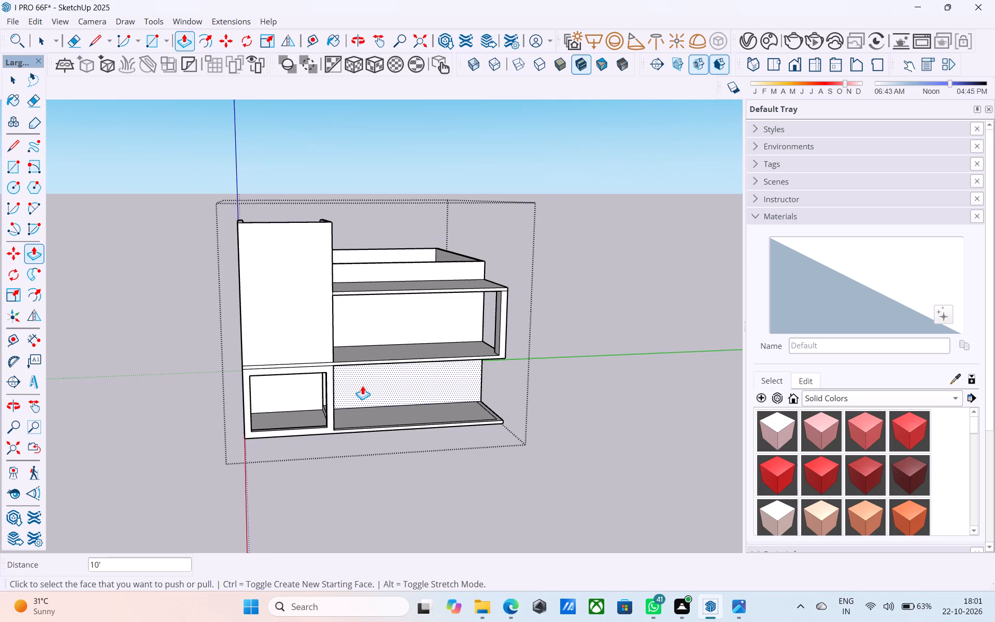
middle_click_drag(344, 387, 293, 387)
middle_click_drag(333, 367, 326, 355)
scroll(342, 345, "up", 4)
scroll(345, 338, "down", 3)
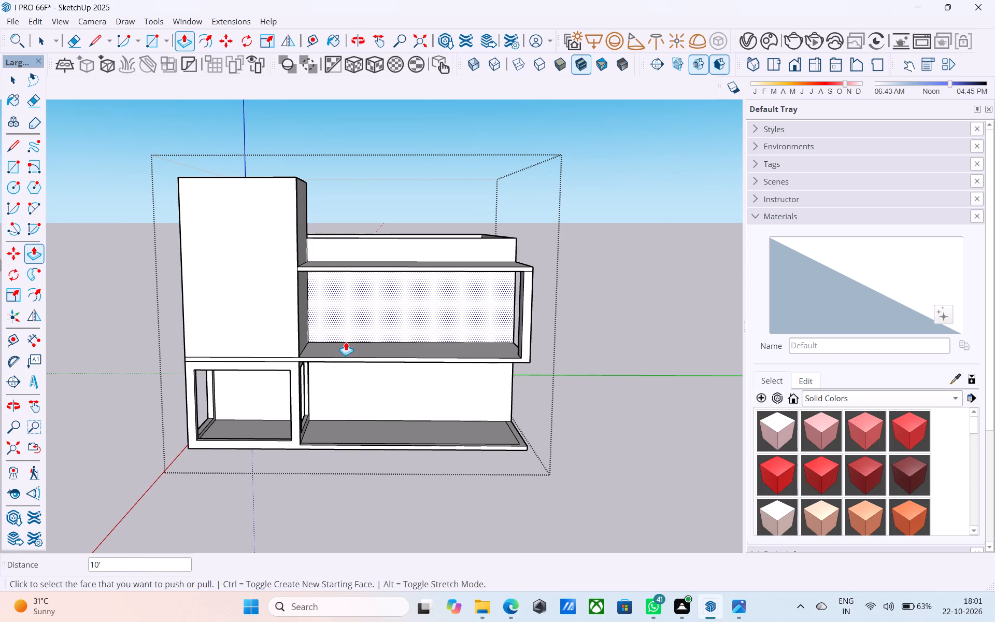
Draw an edge across the parapet top where the parapet behind the projecting roof slab meets the side parapet.
middle_click_drag(353, 327, 202, 406)
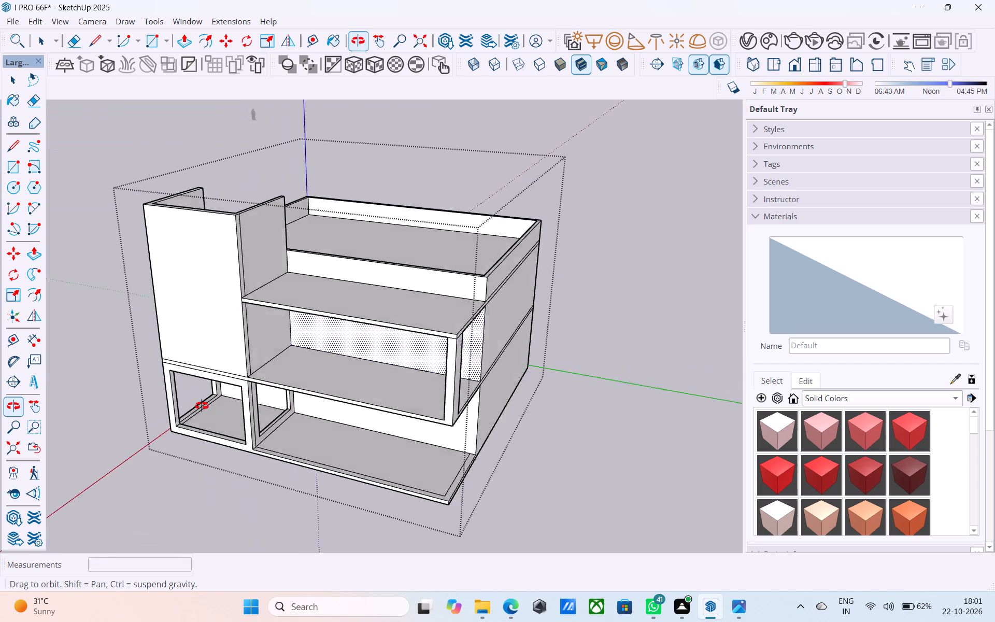
middle_click_drag(202, 406, 165, 407)
middle_click_drag(256, 324, 97, 411)
scroll(351, 338, "up", 1)
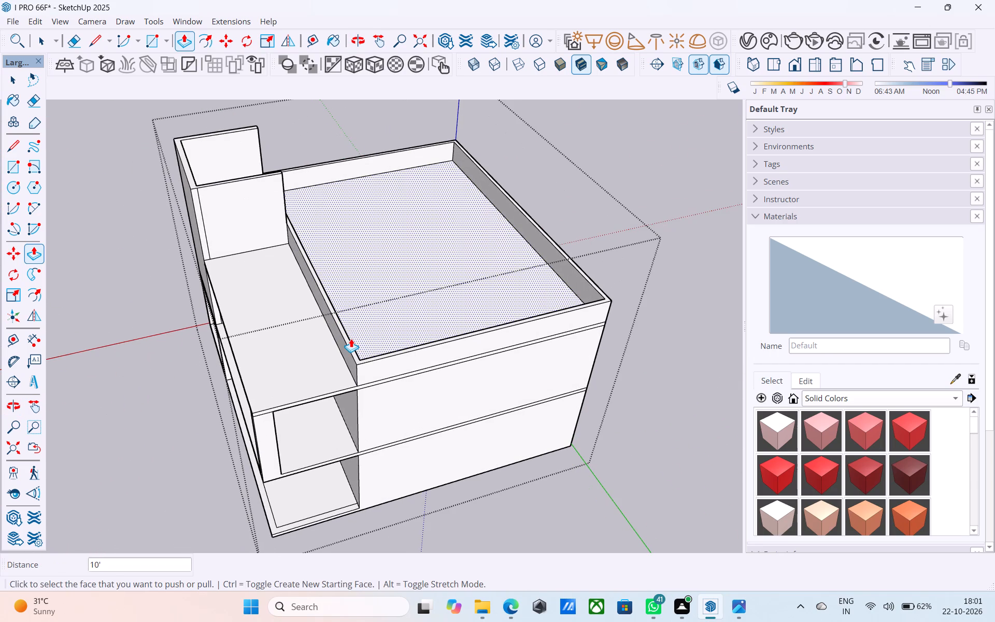
middle_click_drag(352, 340, 353, 347)
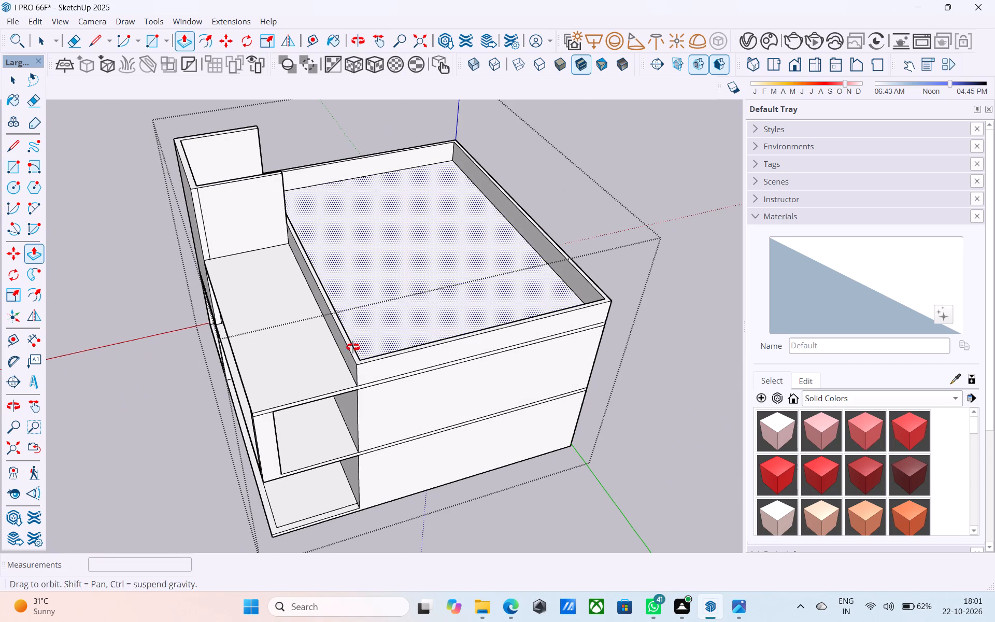
middle_click_drag(353, 347, 353, 357)
scroll(353, 357, "up", 7)
key("l")
scroll(370, 374, "up", 3)
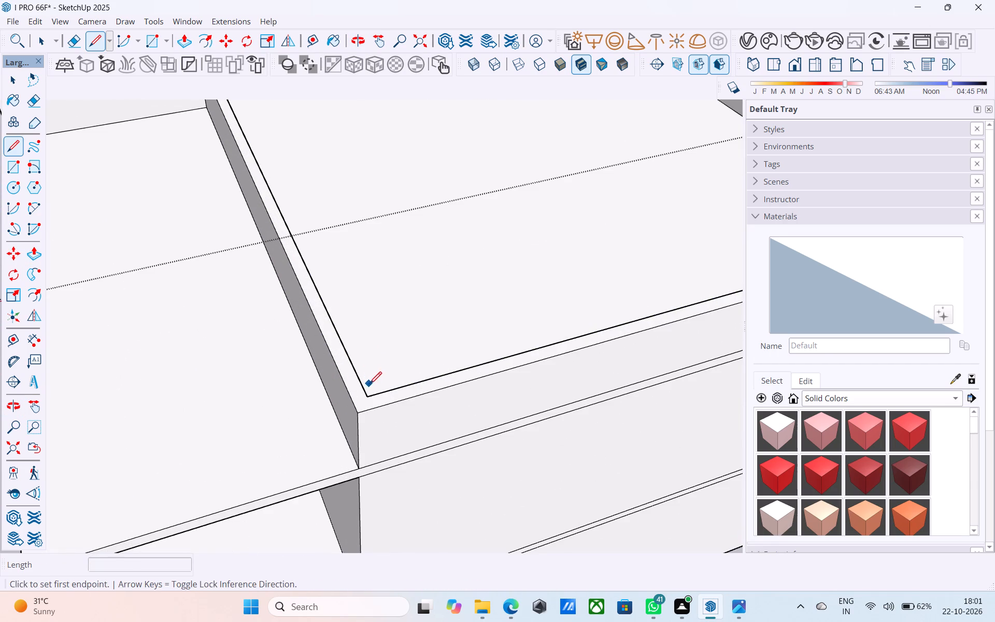
left_click(367, 400)
left_click(357, 403)
scroll(367, 404, "down", 12)
key("space")
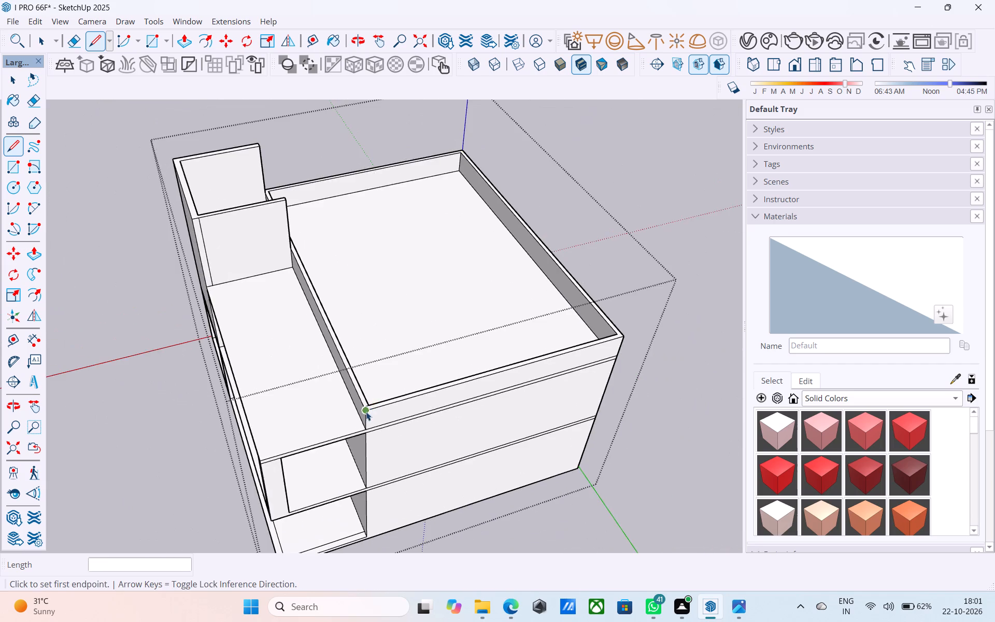
Draw a 6" edge across the top of the same parapet where it meets the tower wall.
middle_click_drag(381, 341, 167, 326)
middle_click_drag(399, 214, 245, 215)
scroll(372, 214, "up", 12)
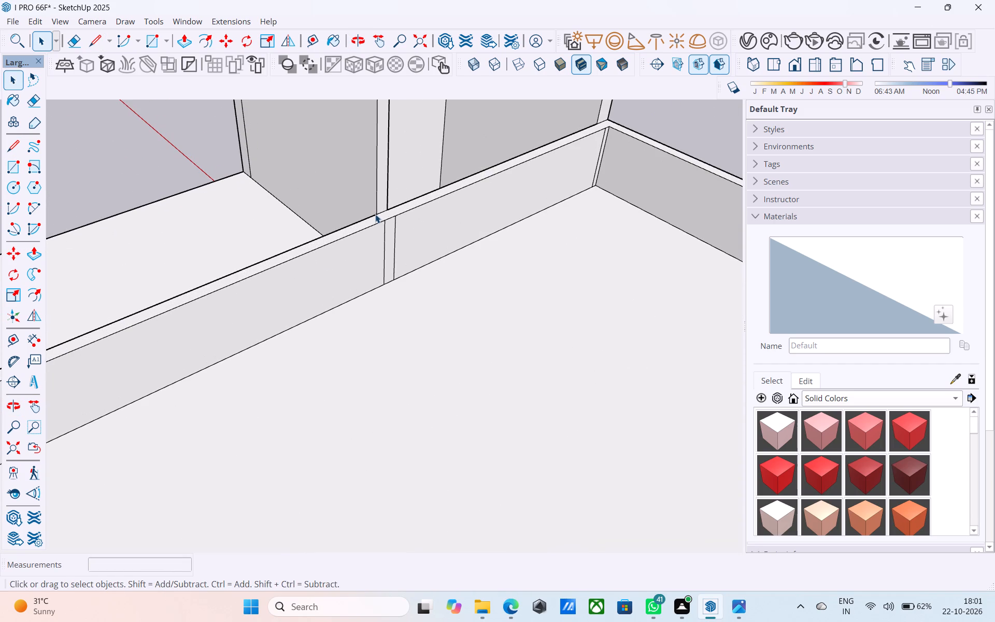
key("l")
scroll(375, 216, "up", 4)
left_click(379, 213)
left_click(387, 224)
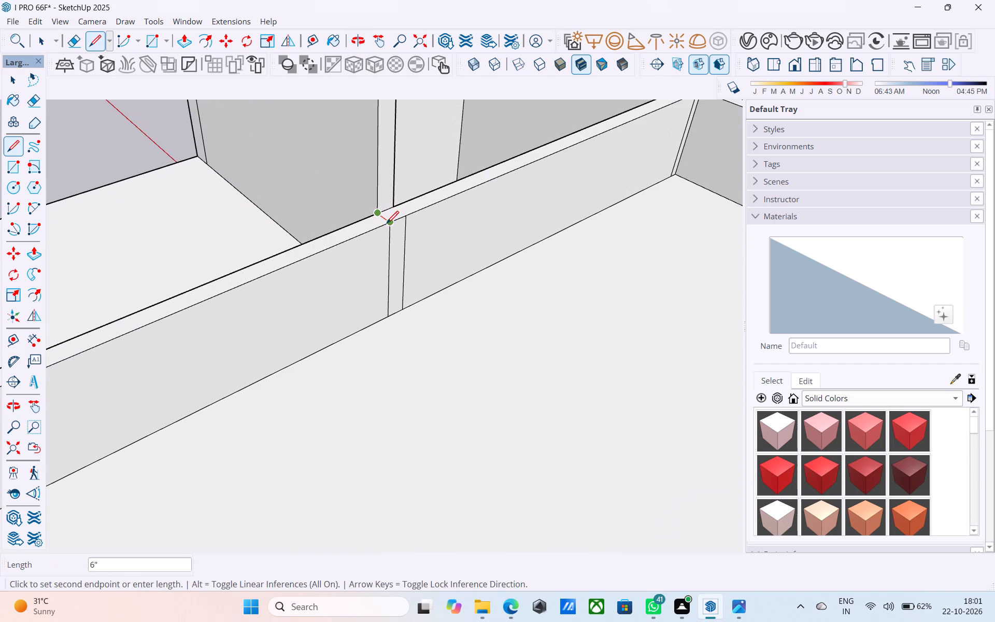
key("space")
Push/Pull the parapet top between the two dividing edges down to the roof slab level, opening the roof onto the projecting slab.
scroll(402, 213, "down", 4)
left_click(360, 232)
left_click(357, 230)
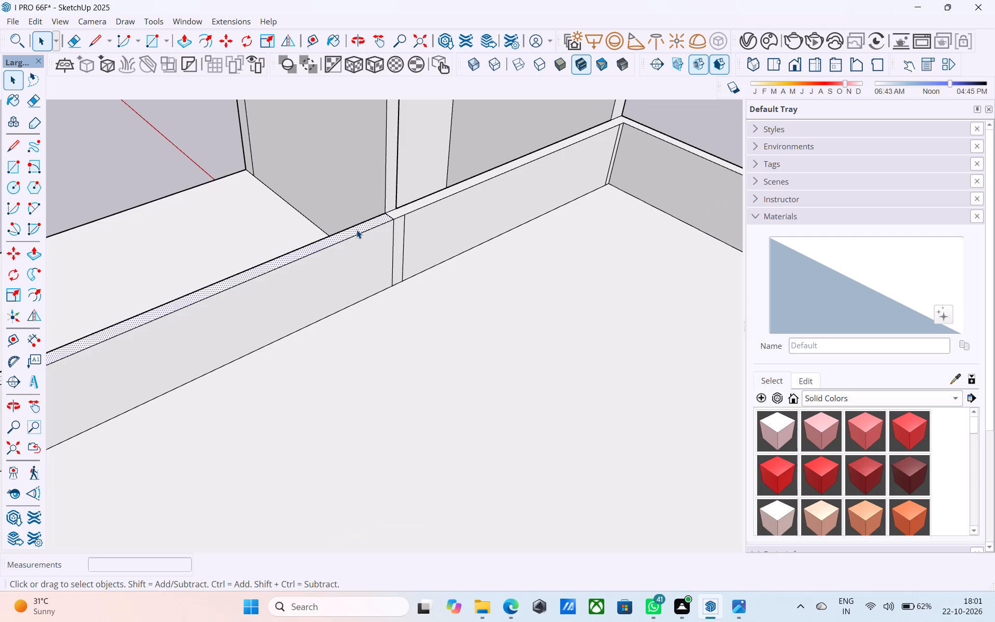
key("p")
left_click_drag(357, 230, 360, 235)
left_click(342, 245)
left_click(392, 342)
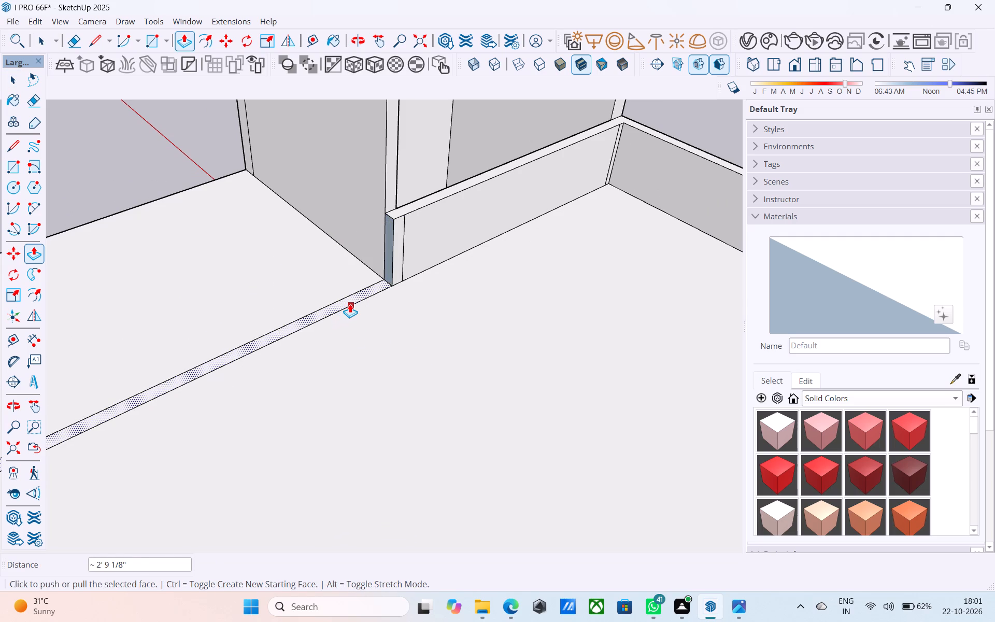
Push/Pull the cut end of the side parapet out 10' 9" to the front edge of the projecting roof slab.
scroll(350, 304, "down", 7)
middle_click_drag(346, 304, 583, 290)
scroll(403, 276, "down", 4)
middle_click_drag(374, 283, 687, 286)
scroll(435, 263, "down", 4)
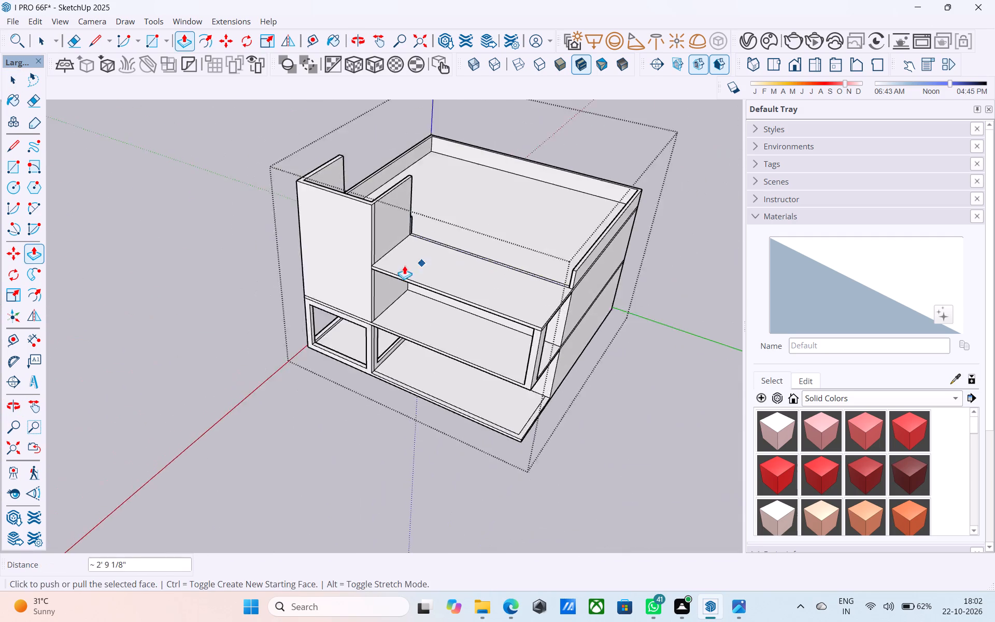
middle_click_drag(404, 265, 664, 250)
middle_click_drag(438, 266, 707, 235)
scroll(532, 192, "down", 4)
middle_click_drag(502, 198, 263, 198)
middle_click_drag(542, 219, 434, 205)
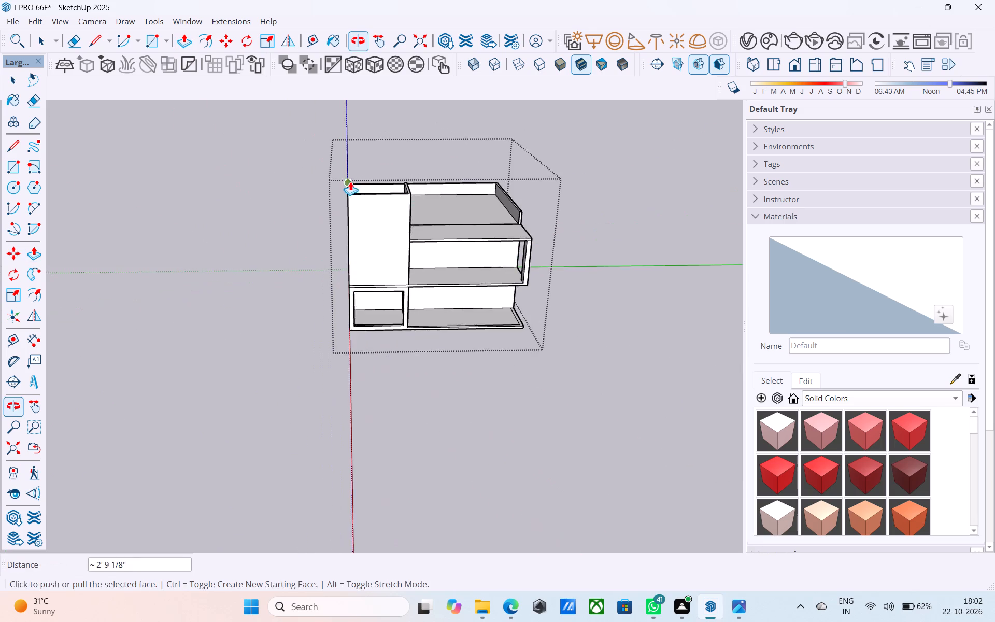
scroll(350, 181, "down", 3)
middle_click_drag(491, 210, 408, 329, "shift")
scroll(408, 329, "up", 6)
scroll(411, 249, "down", 7)
scroll(428, 456, "up", 6)
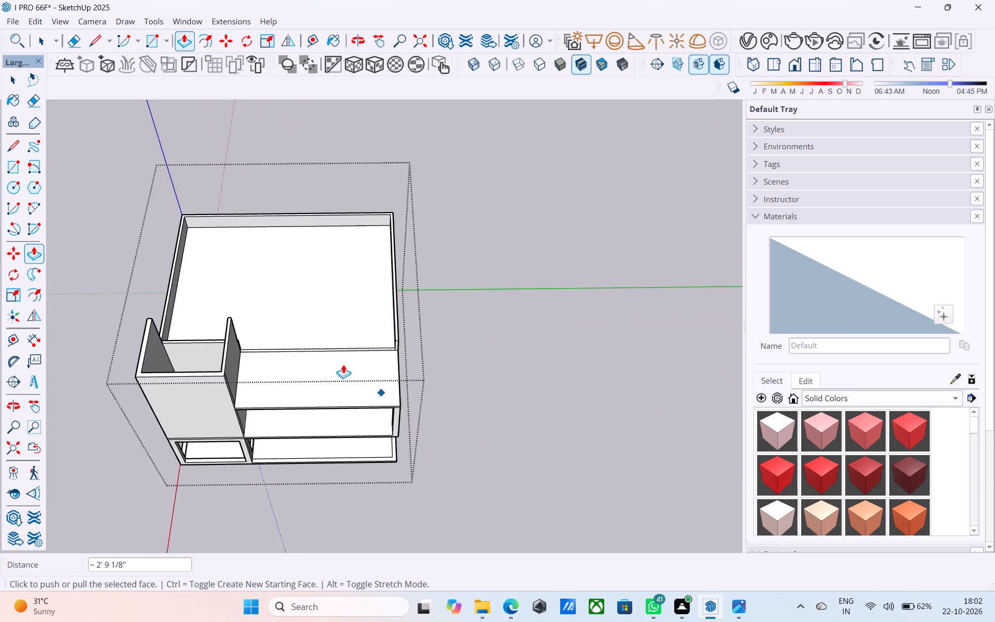
scroll(343, 364, "up", 16)
key("space")
left_click(456, 308)
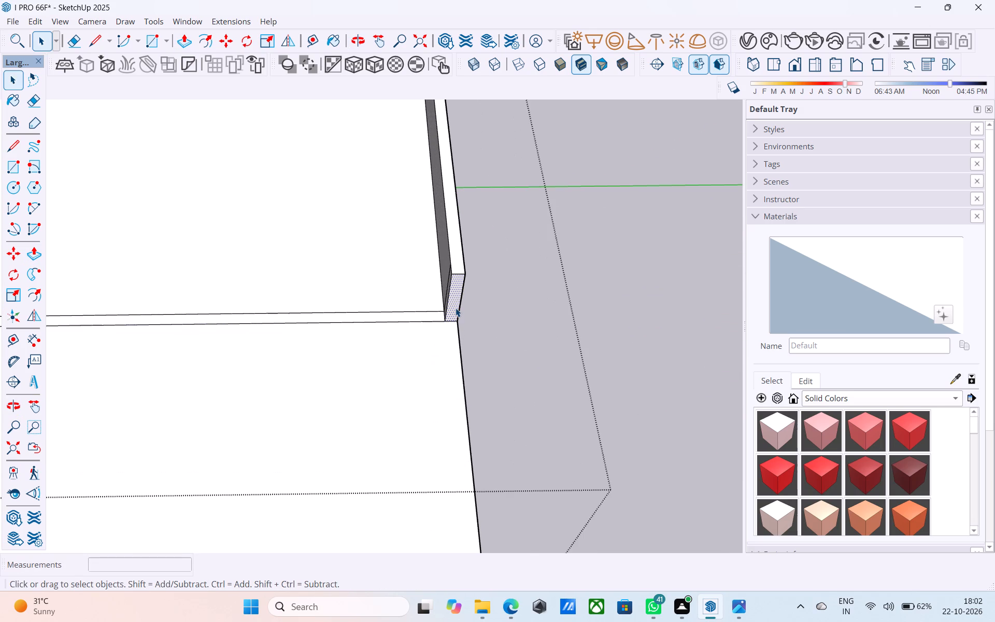
key("p")
left_click(456, 308)
scroll(456, 332, "down", 12)
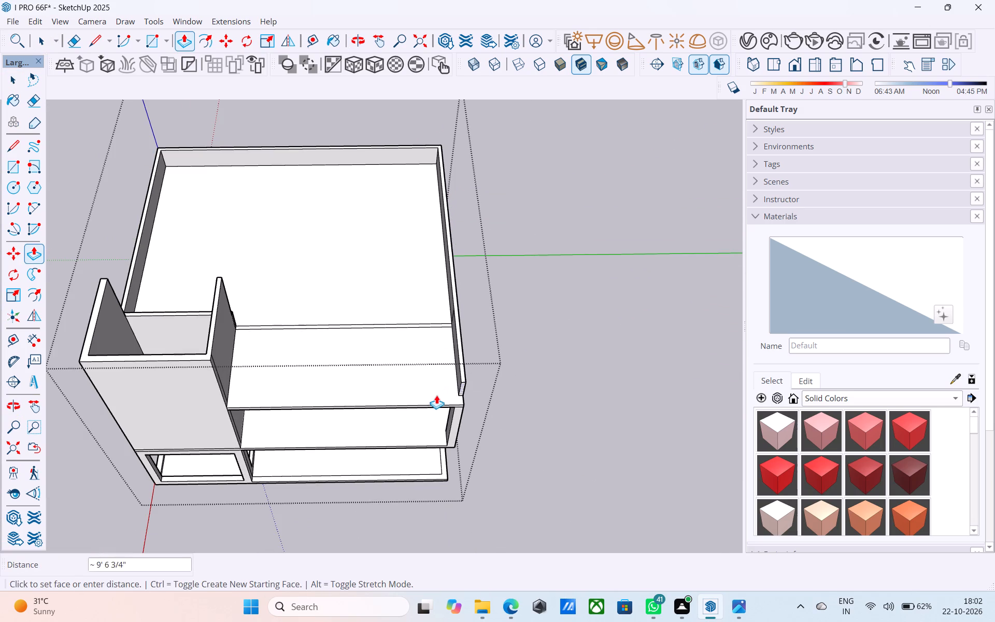
left_click(415, 410)
Copy the vertical end edge of the extended side parapet 6" inward along its inner face.
middle_click_drag(405, 407, 702, 251)
scroll(585, 247, "up", 2)
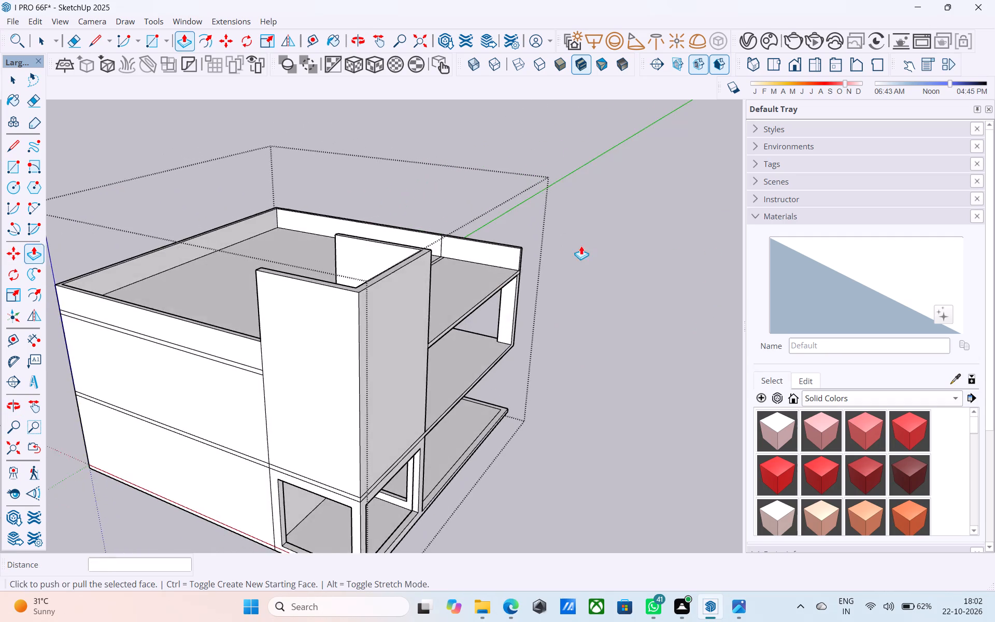
scroll(581, 246, "up", 1)
scroll(513, 255, "up", 15)
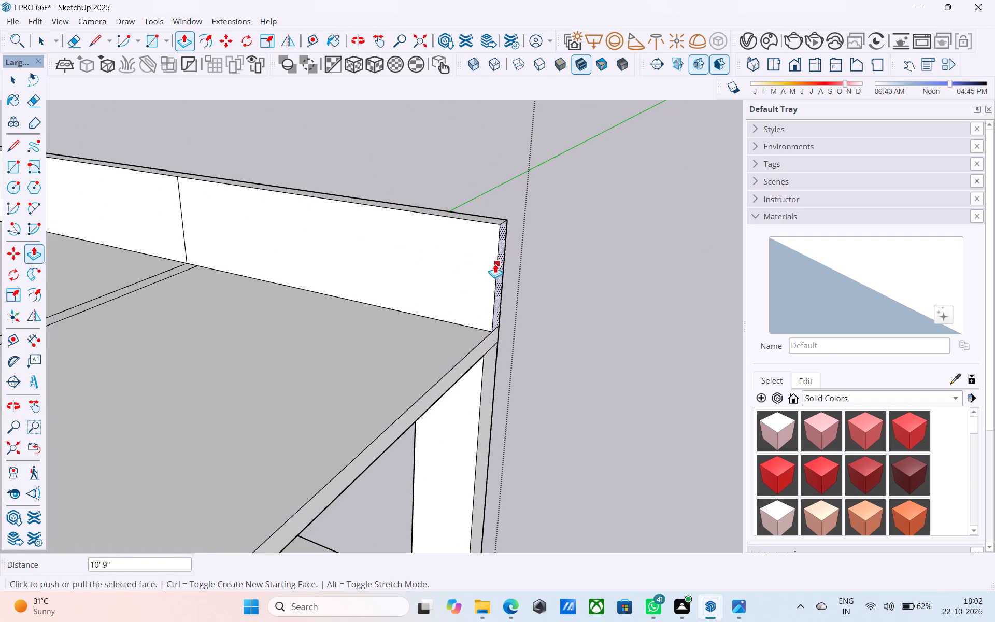
key("space")
left_click(496, 270)
key("m")
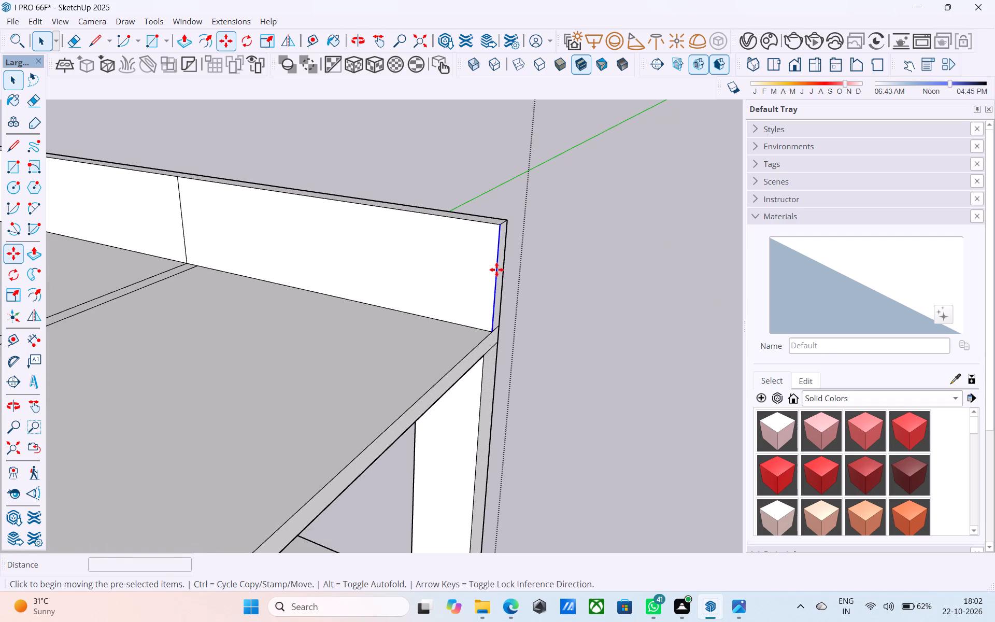
left_click(499, 229)
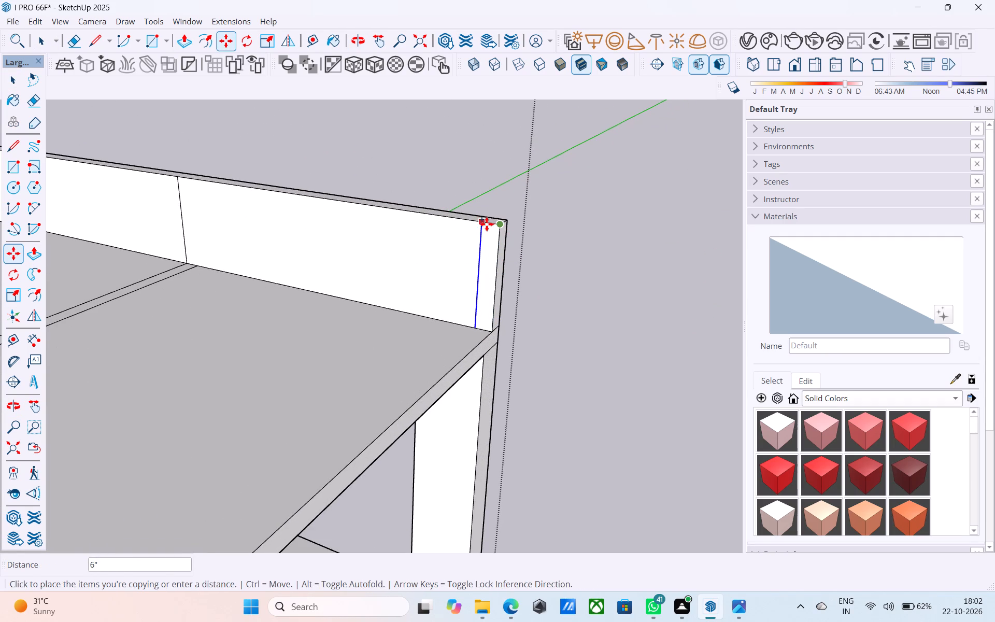
left_click(485, 223)
Push/Pull the 6" end strip across to the tower to form the parapet along the projecting slab's front edge.
key("space")
left_click(494, 239)
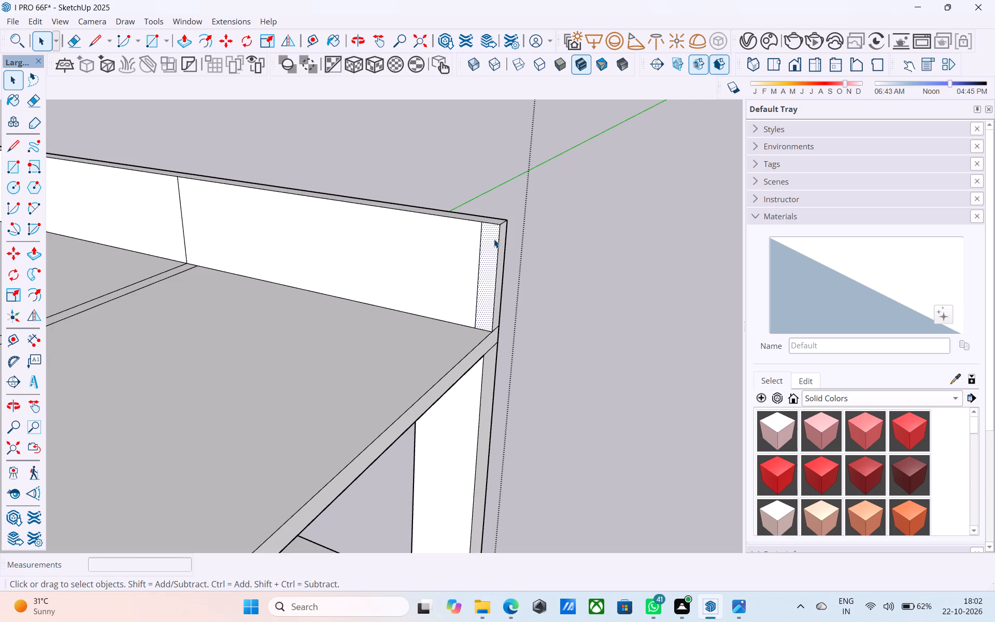
key("p")
left_click(494, 239)
scroll(474, 259, "down", 4)
middle_click_drag(470, 263, 120, 271)
scroll(207, 255, "down", 3)
middle_click_drag(207, 254, 390, 288)
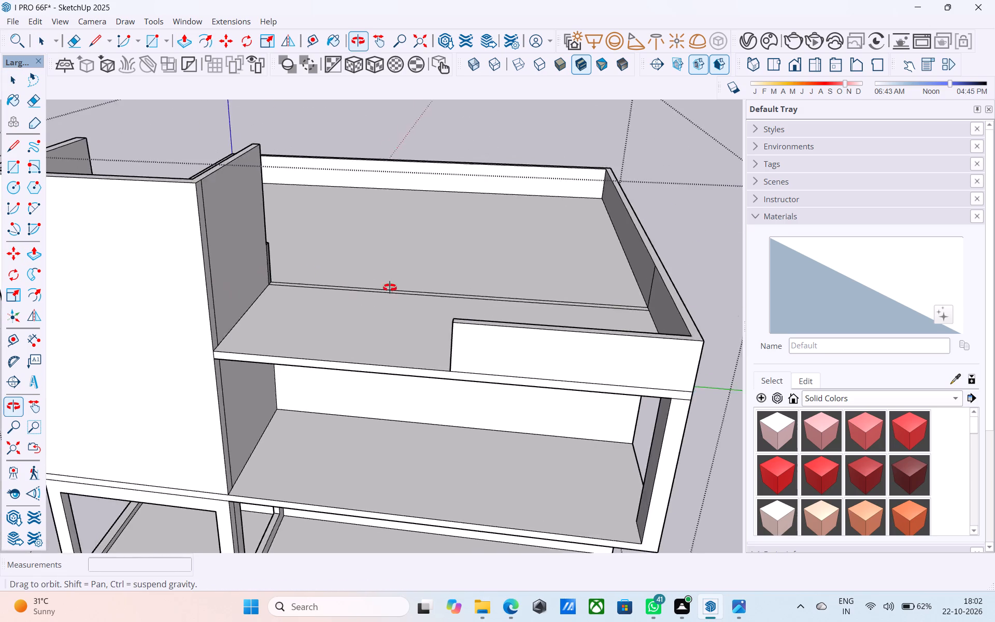
middle_click_drag(390, 288, 228, 252)
left_click(145, 202)
Erase the leftover seam on the side parapet's inner face and the old parapet footprint lines on the roof slab.
middle_click_drag(145, 202, 319, 262)
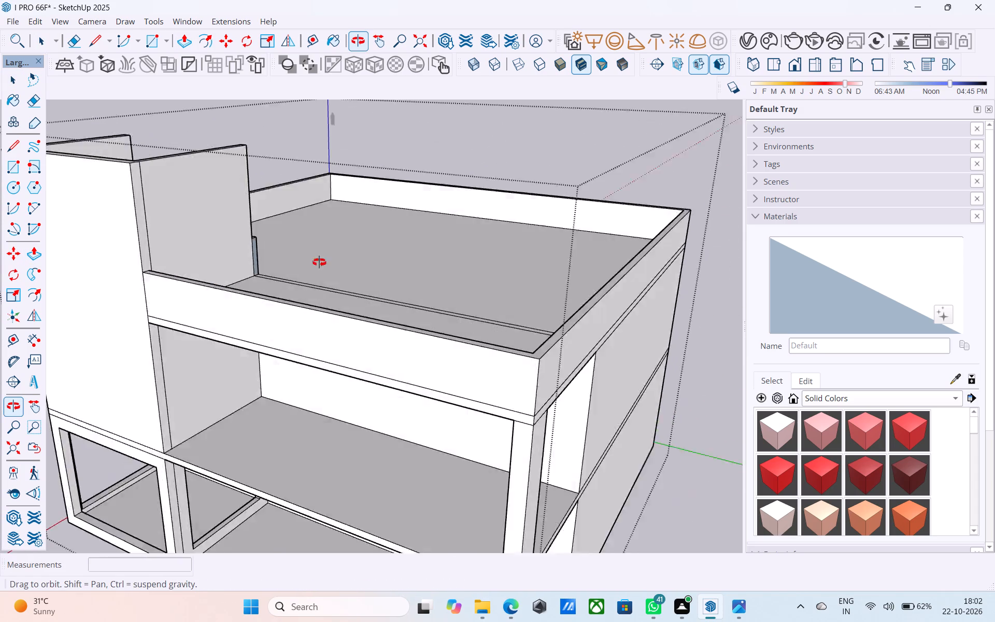
middle_click_drag(319, 262, 389, 201)
scroll(372, 201, "down", 4)
middle_click_drag(401, 242, 462, 333)
scroll(600, 265, "up", 4)
scroll(550, 241, "up", 2)
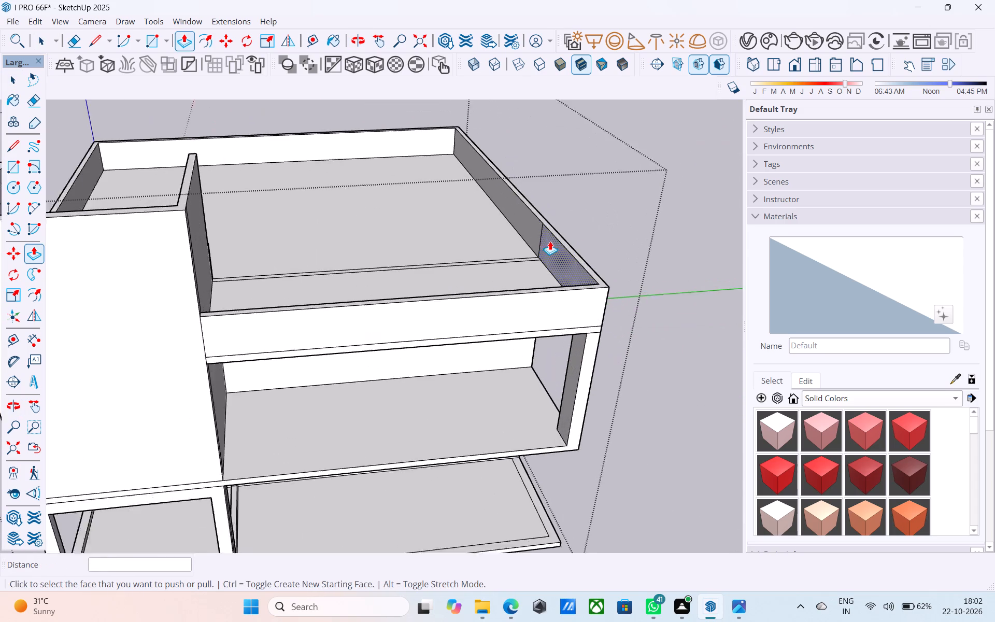
scroll(550, 241, "up", 2)
key("e")
scroll(550, 241, "up", 4)
left_click(532, 233)
left_click_drag(439, 298, 424, 243)
scroll(439, 244, "down", 6)
scroll(515, 284, "up", 13)
left_click(473, 249)
Reverse the blue back face on the cut end of the parapet stub beside the tower.
scroll(557, 257, "down", 5)
middle_click_drag(557, 257, 321, 320)
scroll(353, 316, "down", 11)
middle_click_drag(390, 367, 226, 317)
scroll(357, 363, "down", 4)
middle_click_drag(503, 363, 188, 290)
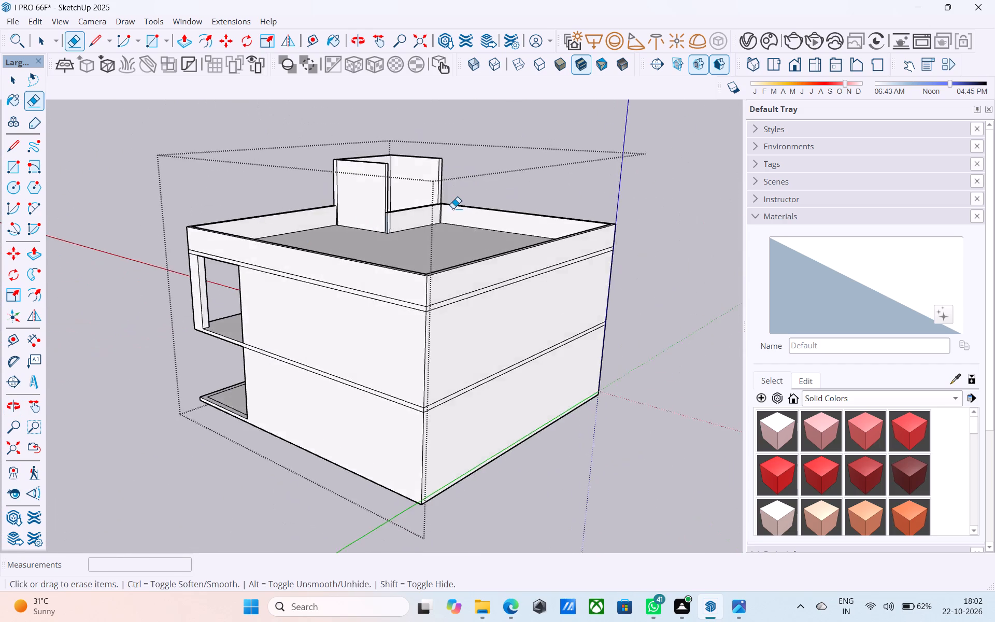
scroll(453, 208, "up", 10)
middle_click_drag(407, 211, 418, 330)
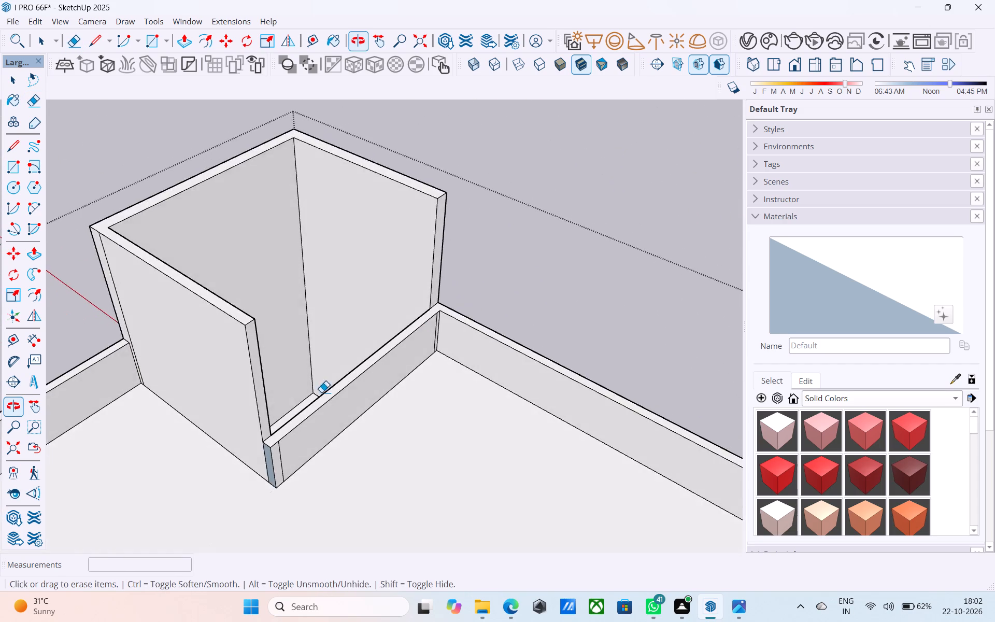
scroll(302, 405, "up", 7)
key("space")
scroll(363, 245, "down", 4)
scroll(318, 394, "up", 10)
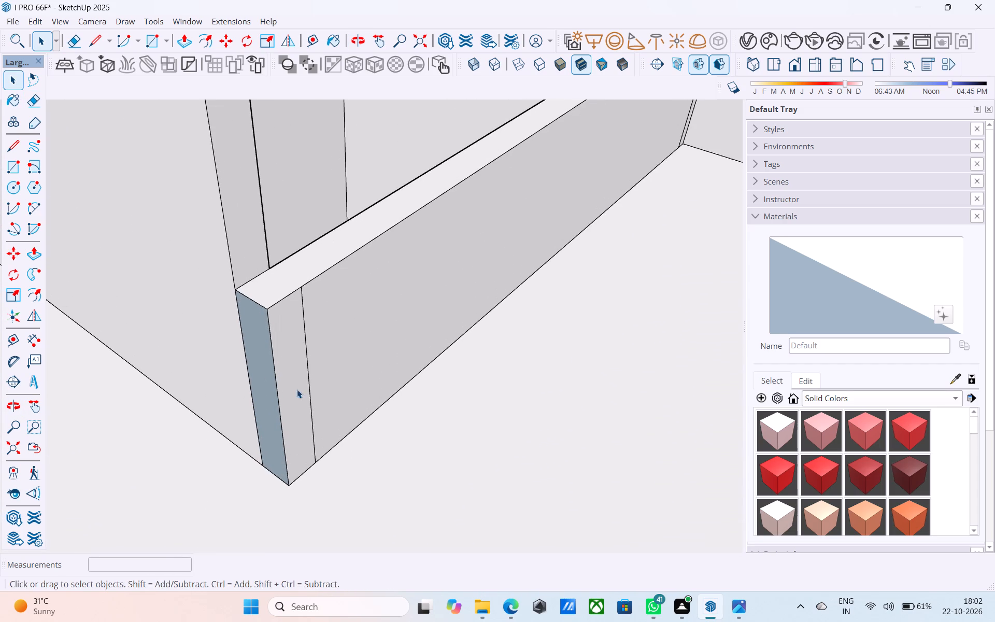
left_click(267, 369)
right_click(267, 369)
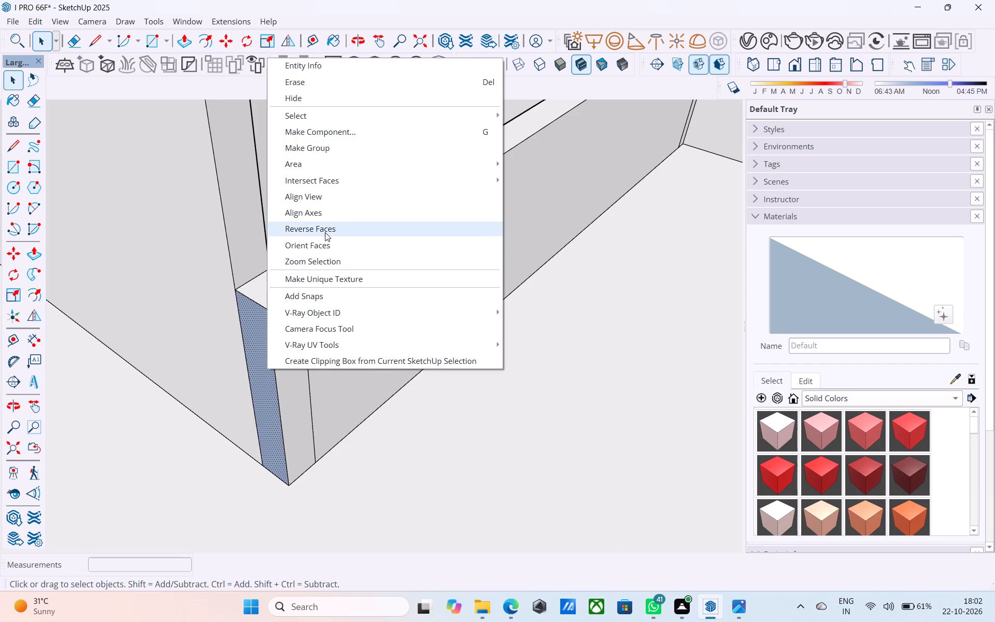
left_click(325, 232)
Erase the stray vertical edge next to the cut end on the parapet stub's roof-side face.
scroll(312, 343, "up", 4)
key("e")
left_click_drag(307, 340, 295, 338)
scroll(295, 340, "down", 10)
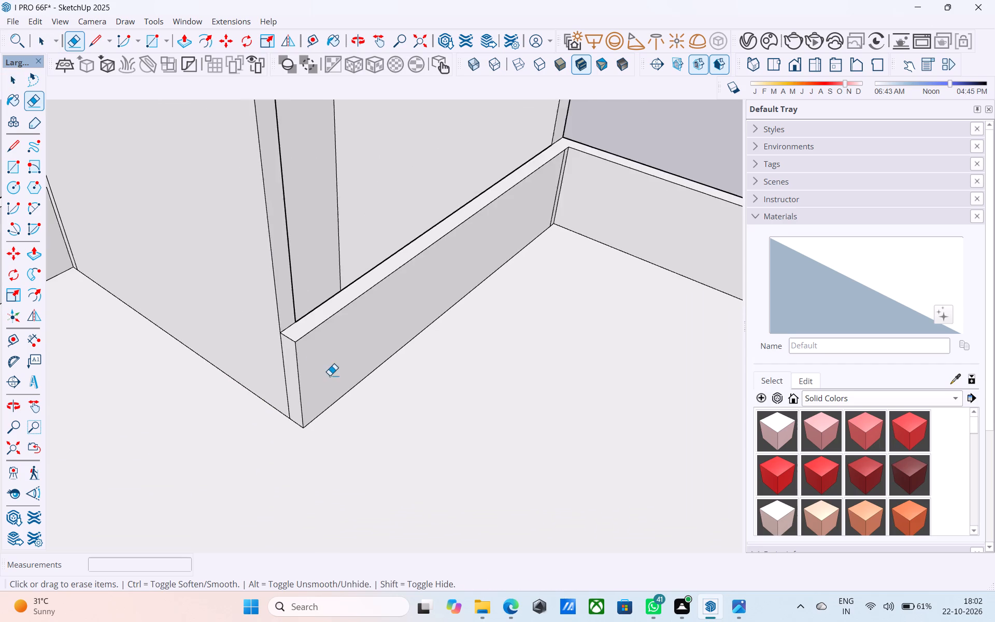
Examine the extended parapet, tower and projecting slabs from the front and side of the house.
scroll(330, 375, "down", 13)
middle_click_drag(345, 395, 530, 351)
middle_click_drag(396, 359, 678, 328)
middle_click_drag(282, 291, 434, 256)
scroll(233, 222, "down", 6)
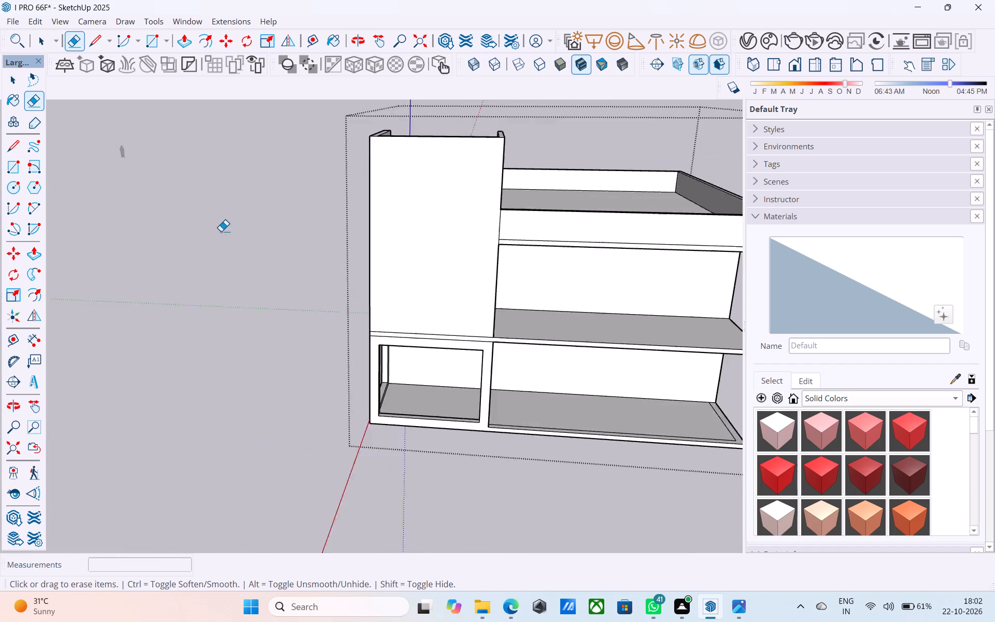
middle_click_drag(539, 188, 544, 182)
scroll(236, 215, "down", 4)
middle_click_drag(449, 202, 629, 158)
scroll(588, 204, "up", 5)
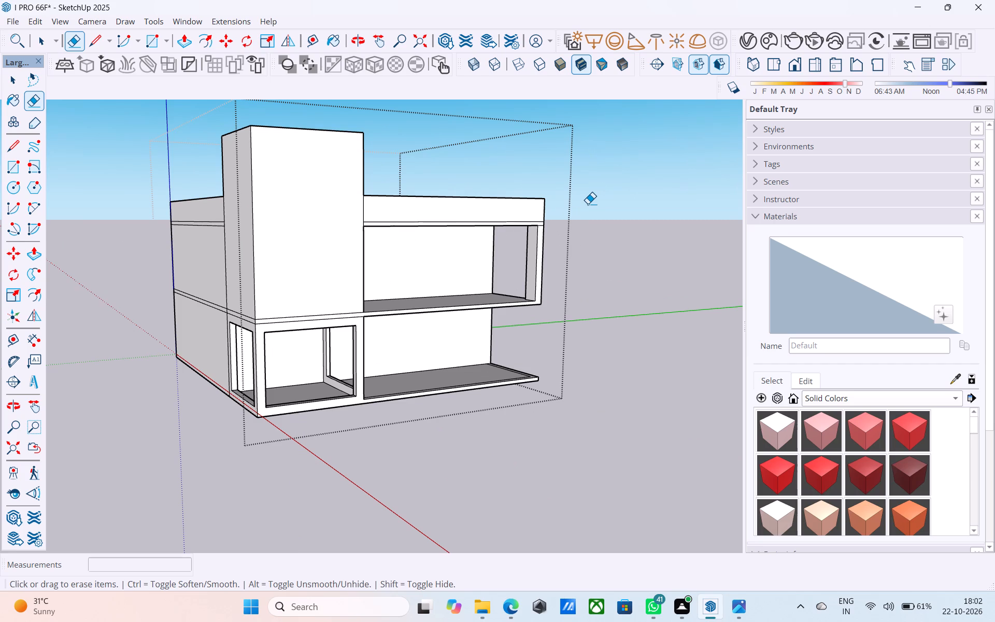
scroll(588, 204, "down", 3)
middle_click_drag(586, 203, 563, 204)
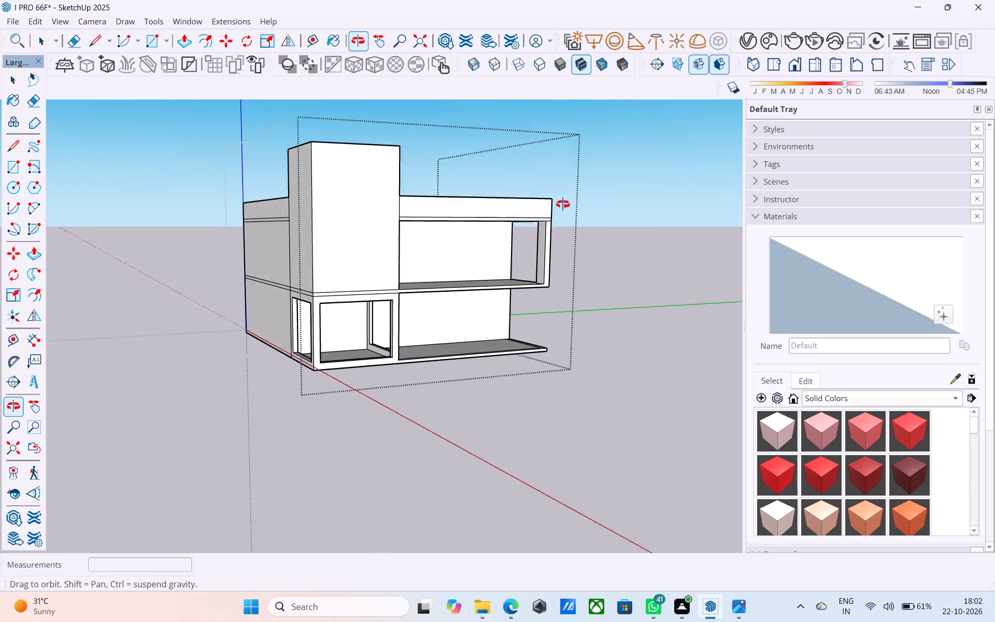
Offset the tower's front face outline inward, trying 1' and 2' before settling on 3'.
middle_click_drag(563, 204, 342, 136)
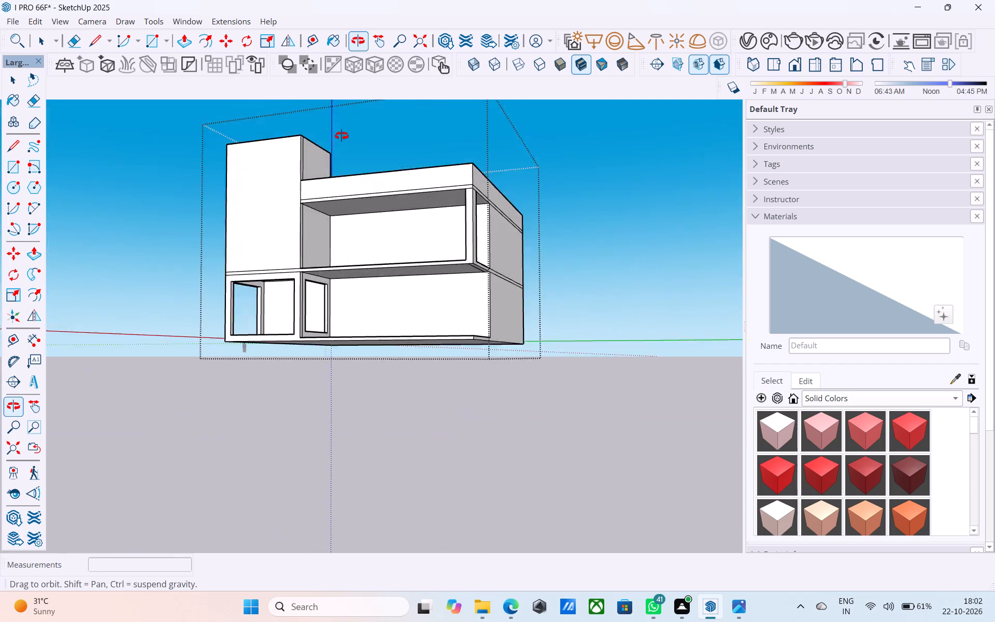
middle_click_drag(342, 136, 442, 142)
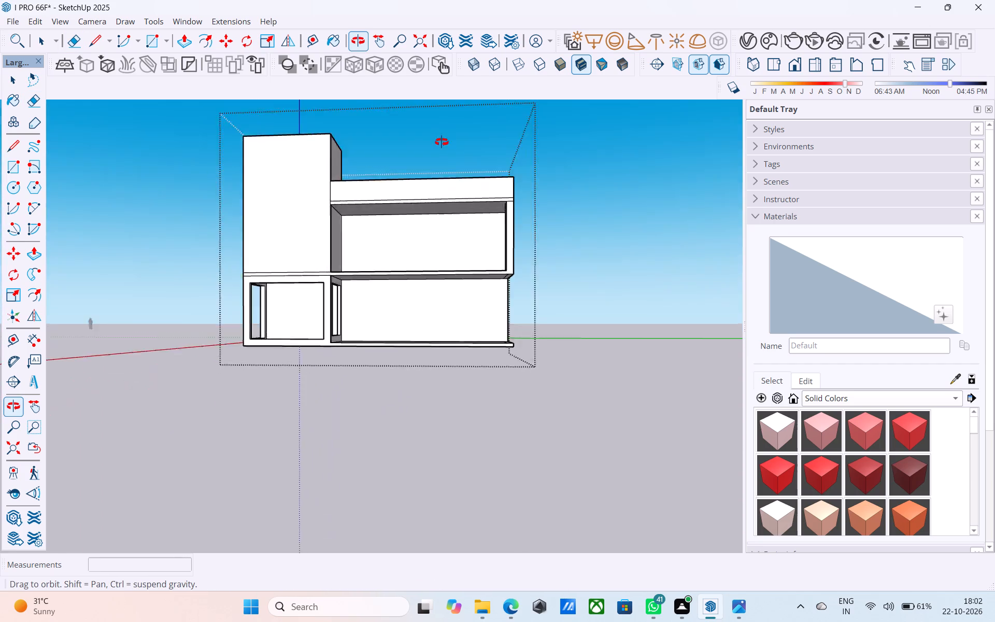
middle_click_drag(442, 142, 523, 203)
scroll(388, 207, "up", 3)
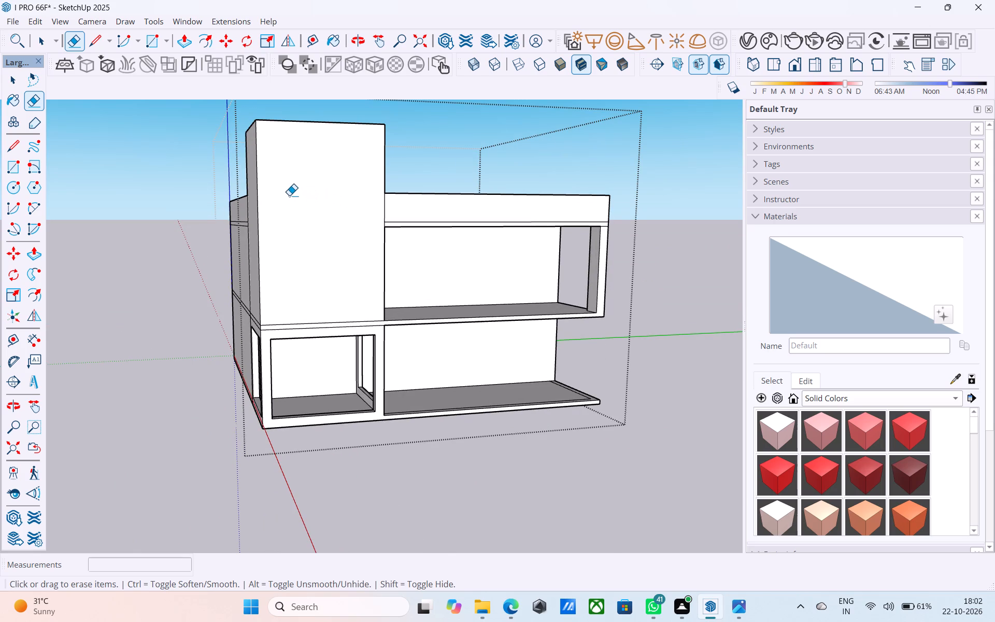
middle_click_drag(279, 213, 266, 232)
key("space")
left_click(279, 225)
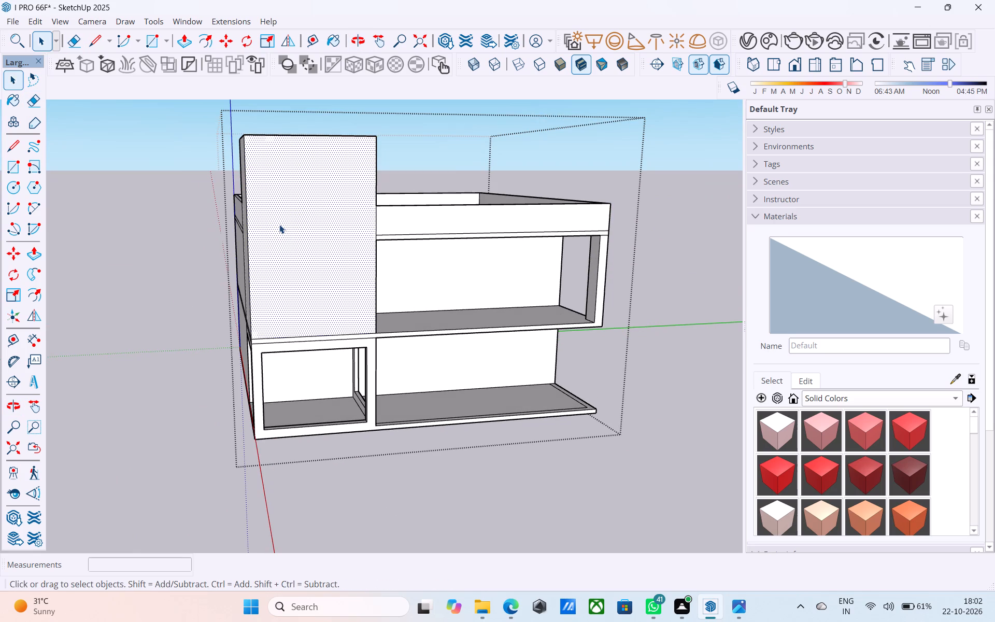
middle_click_drag(306, 205, 304, 231)
scroll(318, 204, "up", 4)
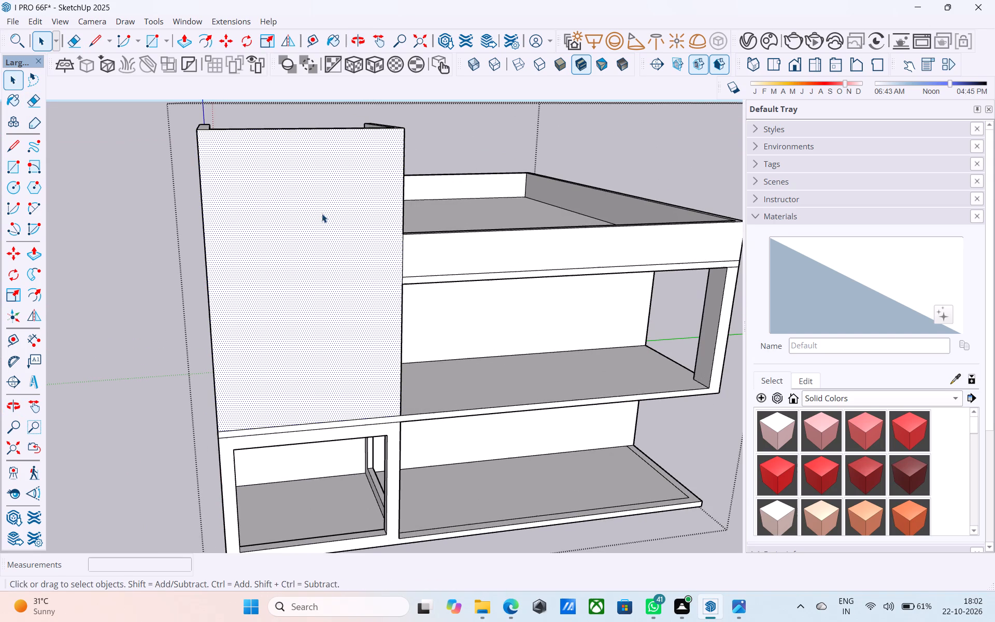
key("f")
left_click(319, 217)
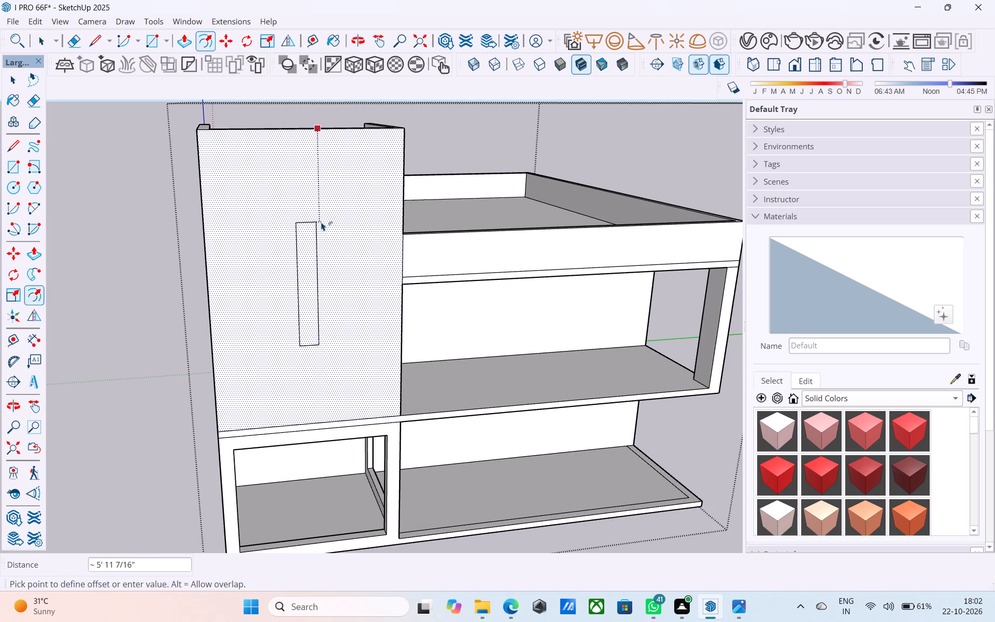
type("1'")
key("Return")
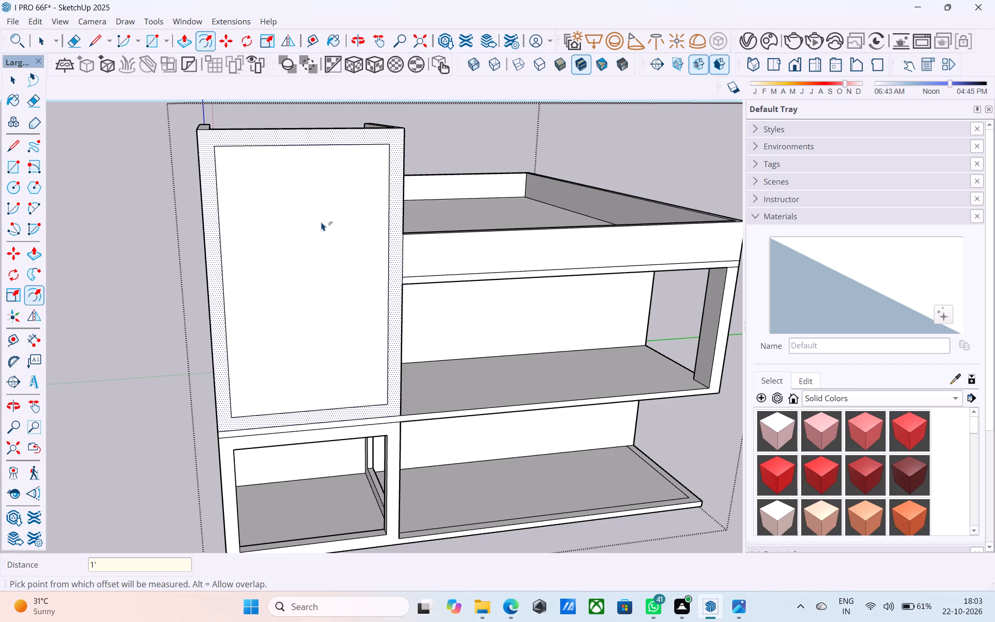
key("2")
key("apostrophe")
key("Return")
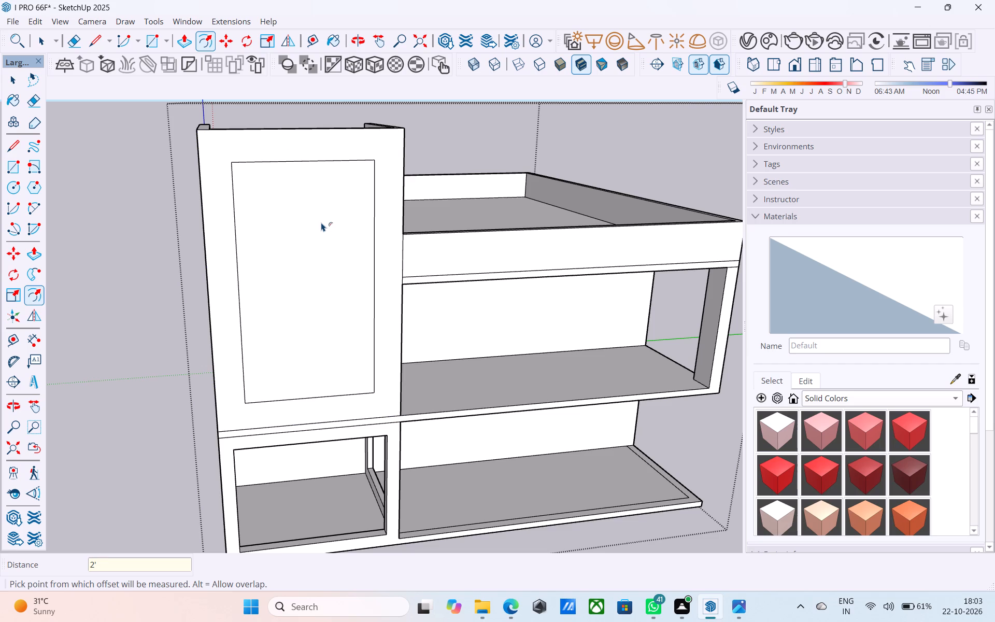
type("3'")
key("Return")
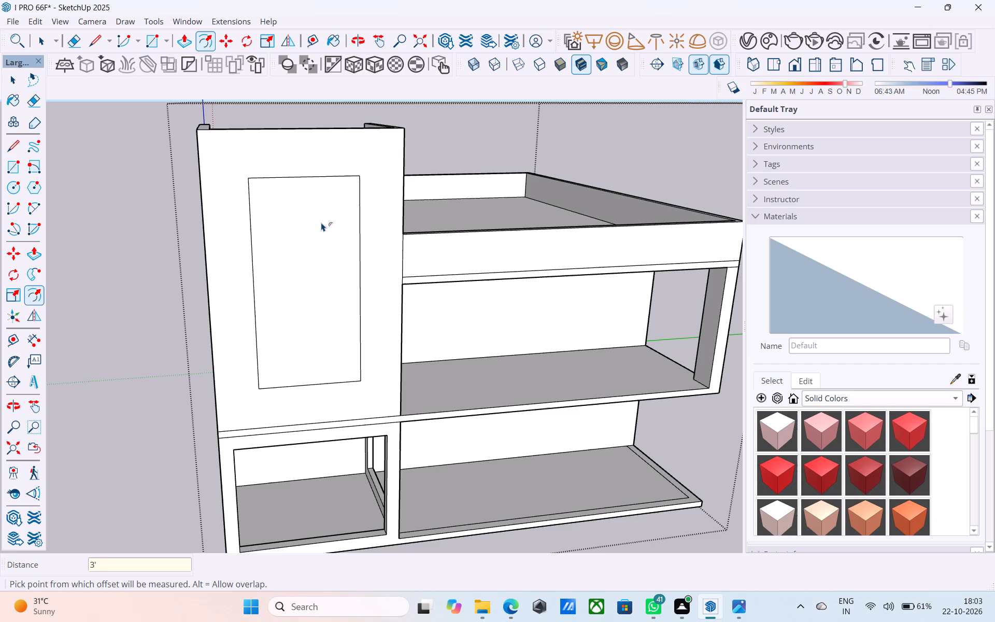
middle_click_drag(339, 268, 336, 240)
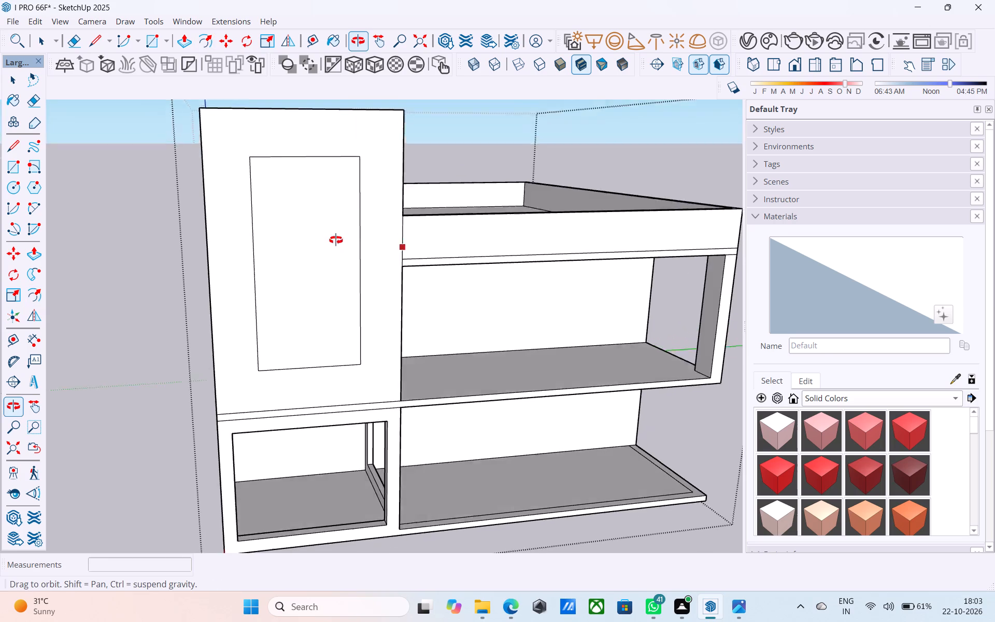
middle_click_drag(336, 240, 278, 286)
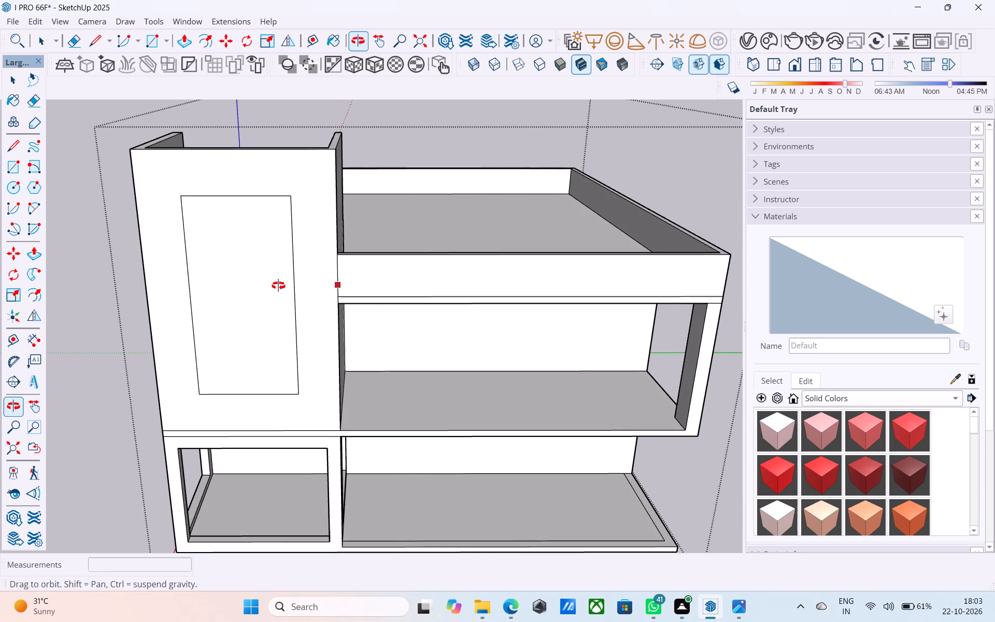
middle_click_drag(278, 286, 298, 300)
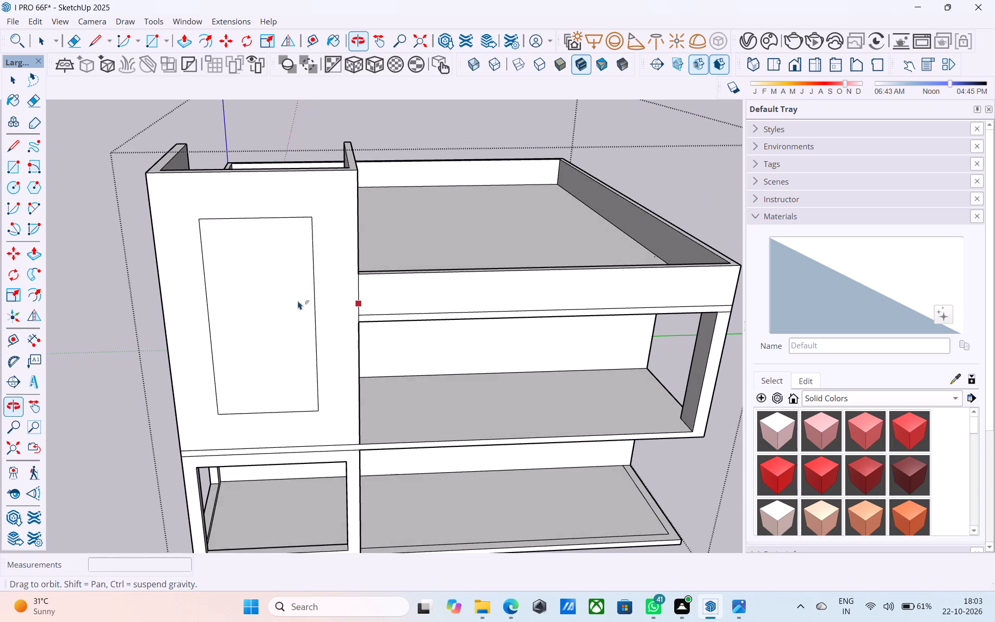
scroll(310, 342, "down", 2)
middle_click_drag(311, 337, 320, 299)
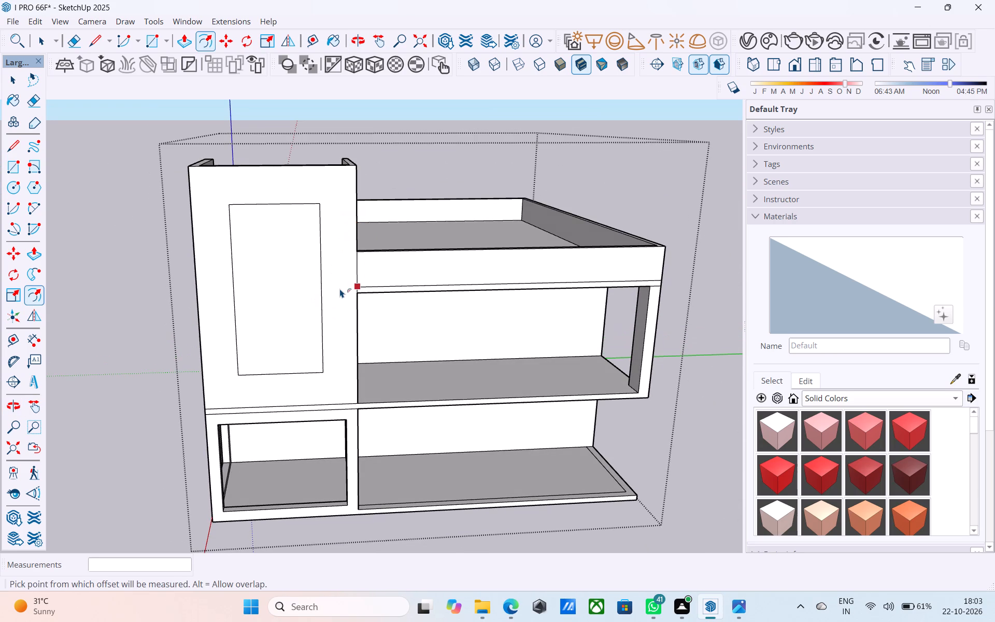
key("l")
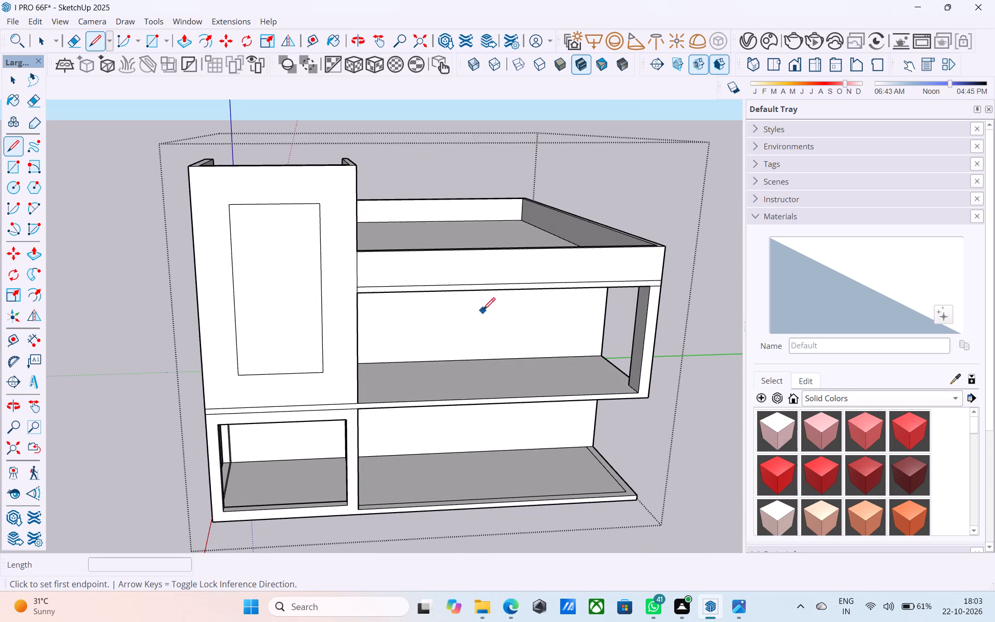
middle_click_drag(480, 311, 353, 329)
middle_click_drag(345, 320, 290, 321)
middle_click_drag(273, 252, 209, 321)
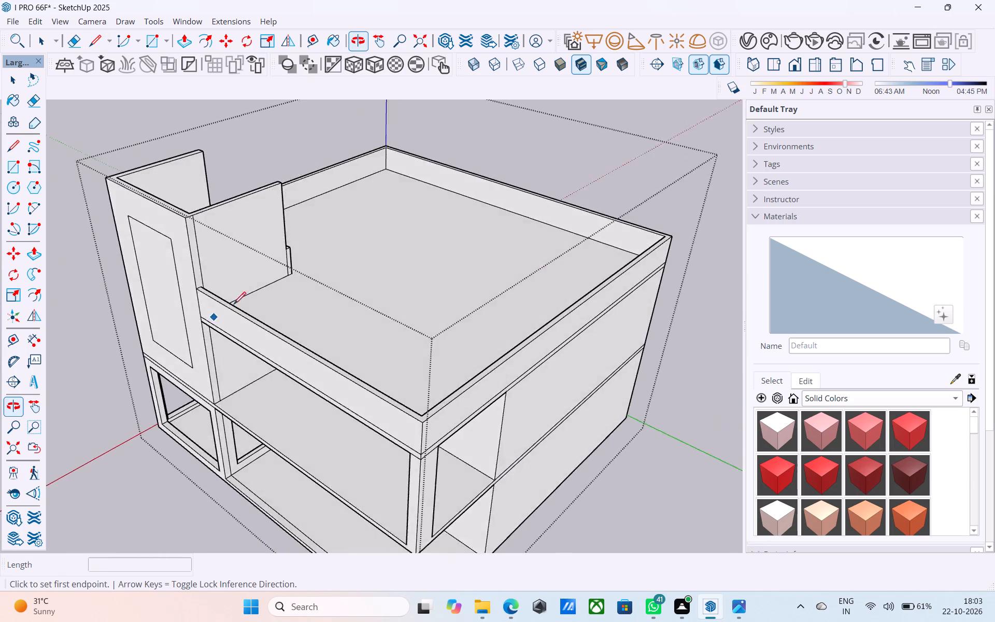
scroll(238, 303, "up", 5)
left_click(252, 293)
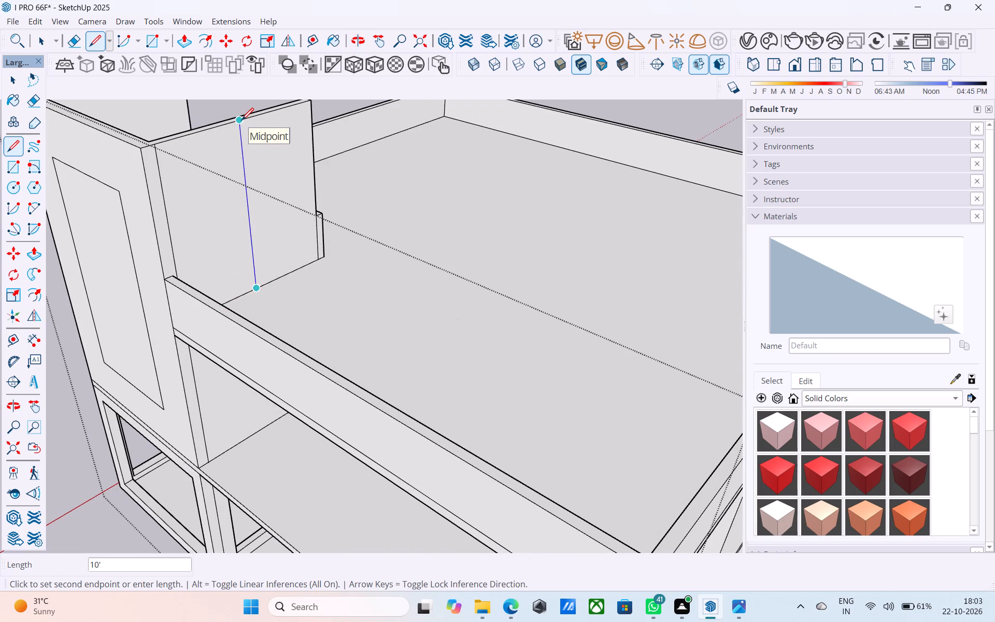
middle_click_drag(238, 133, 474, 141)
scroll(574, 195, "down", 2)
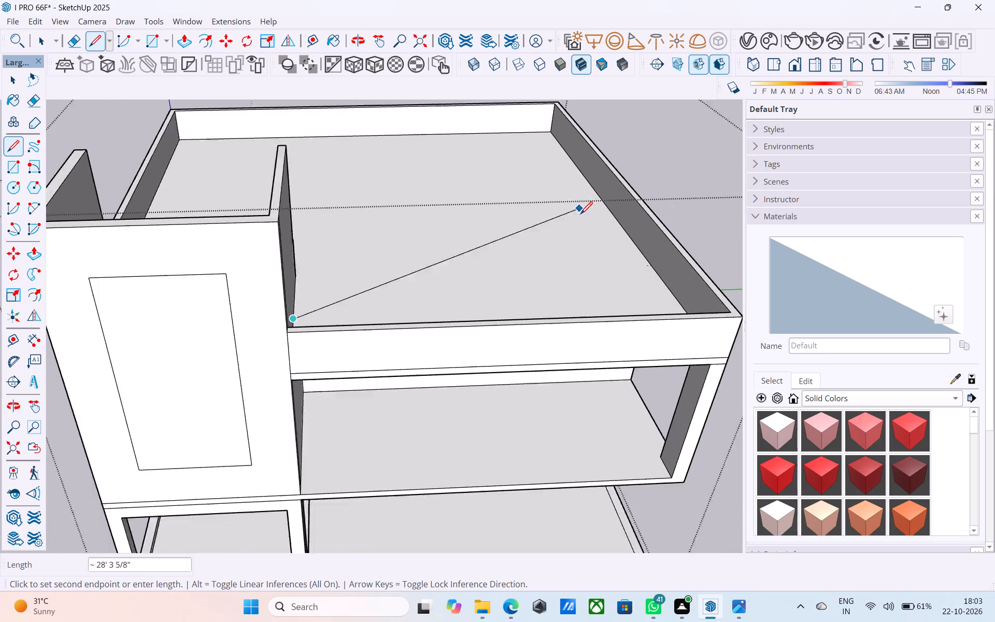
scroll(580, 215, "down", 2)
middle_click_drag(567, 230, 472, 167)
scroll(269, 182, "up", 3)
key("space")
Offset the inner rectangle on the tower's front face outward, trying 1' before settling on 1.5', to form a frame band.
middle_click_drag(247, 188, 312, 176)
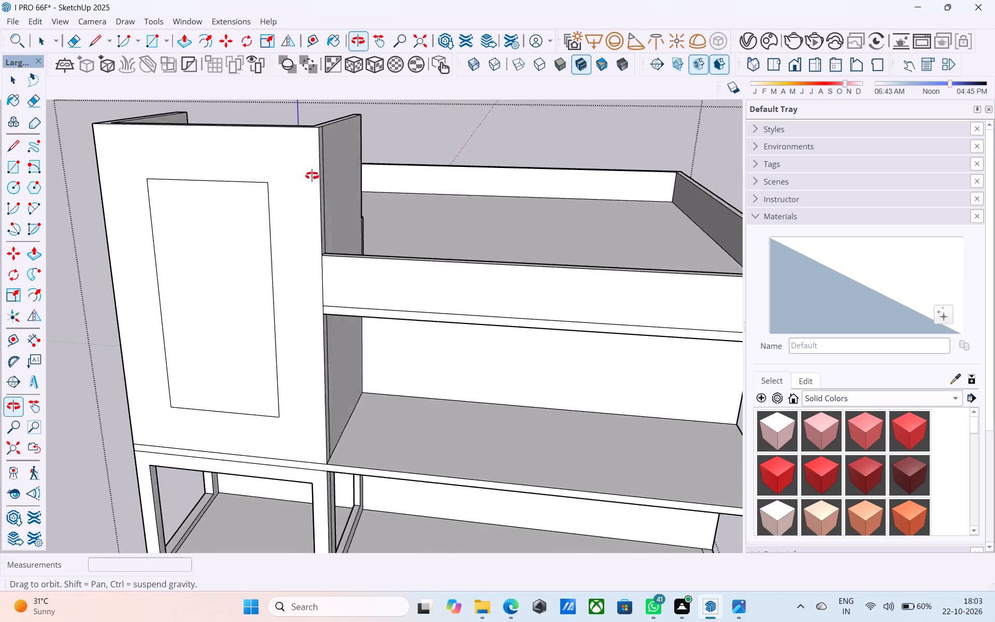
middle_click_drag(312, 176, 389, 165)
left_click(358, 237)
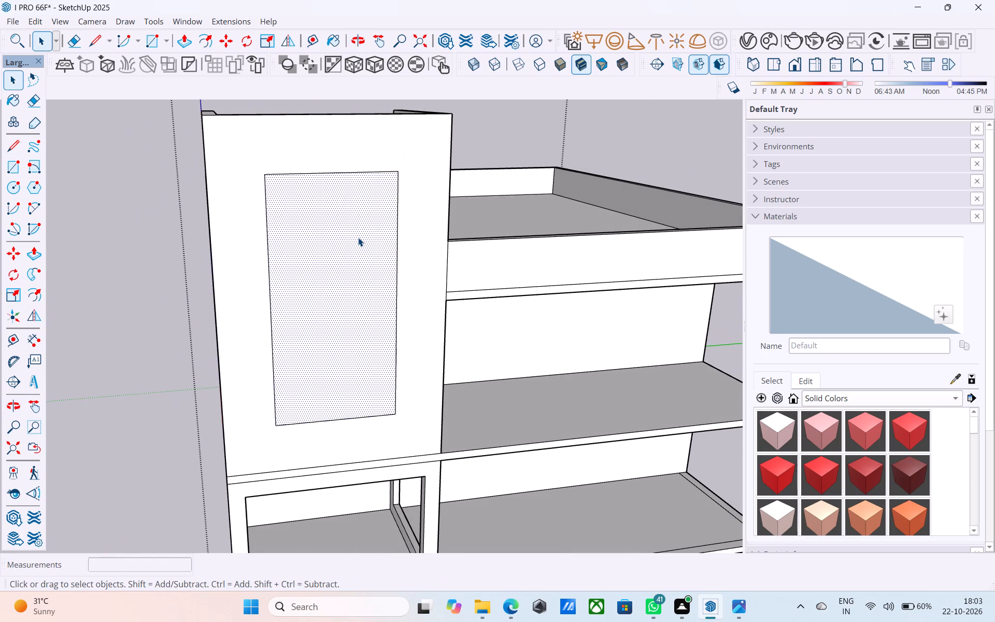
key("f")
left_click(358, 237)
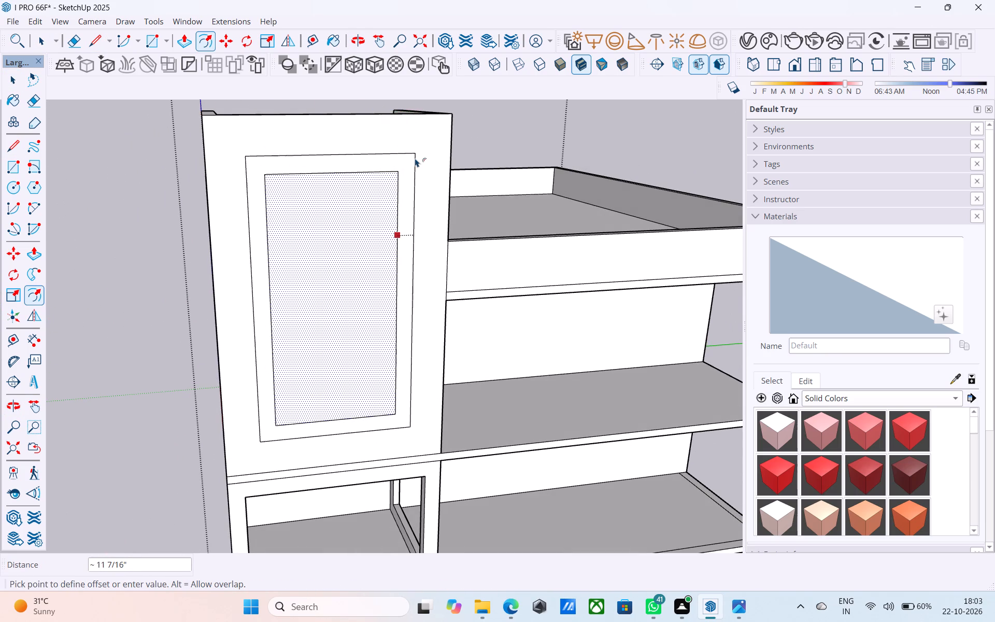
type("1'")
key("Return")
type("1.5'")
key("Return")
key("space")
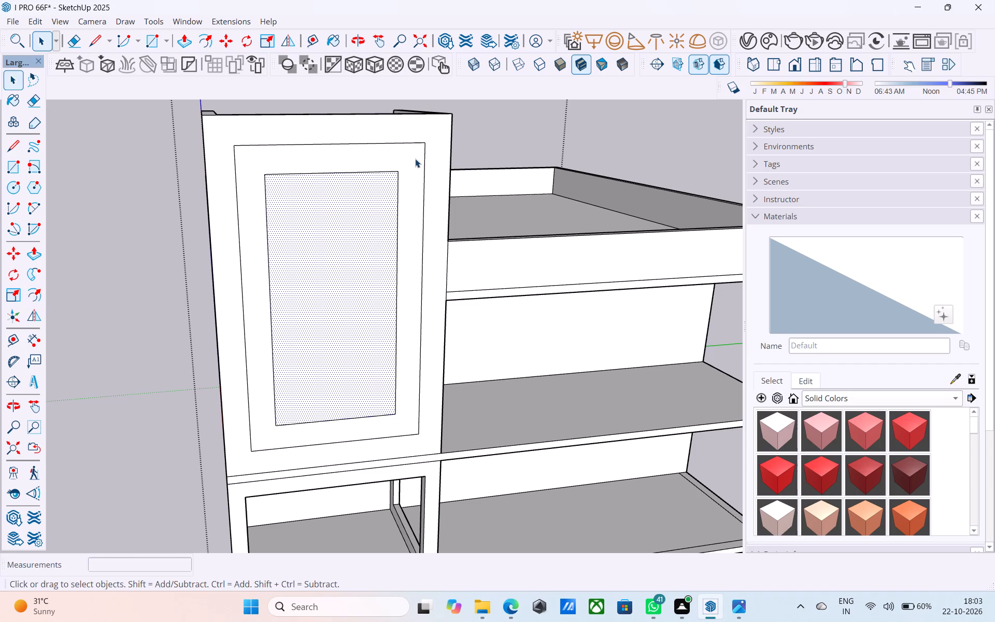
Examine the tower's framed front, the parapet and the column corner from above and from the side.
scroll(399, 147, "down", 6)
middle_click_drag(394, 175, 382, 177)
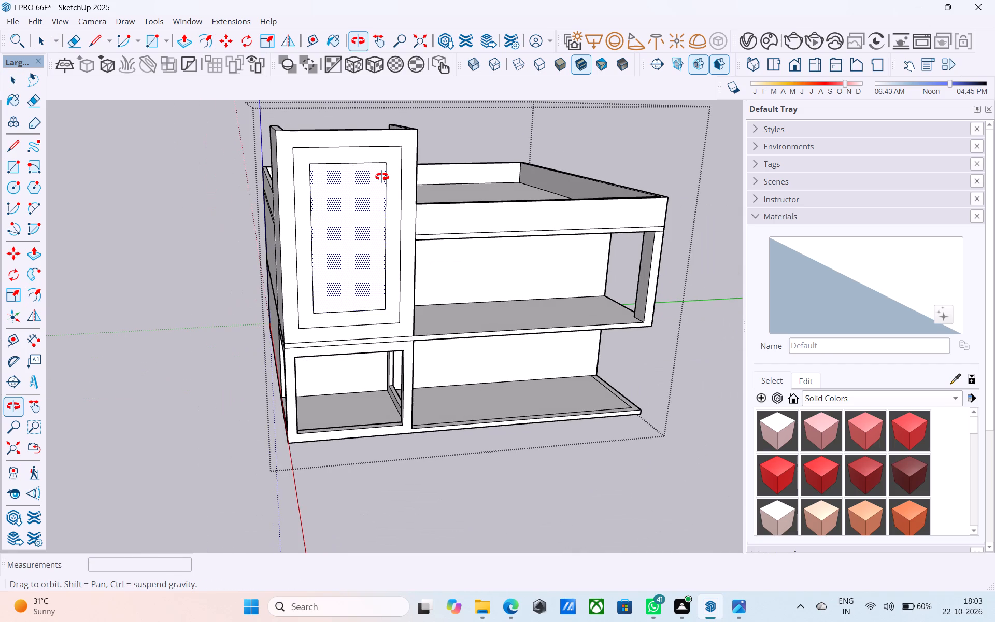
middle_click_drag(382, 177, 245, 265)
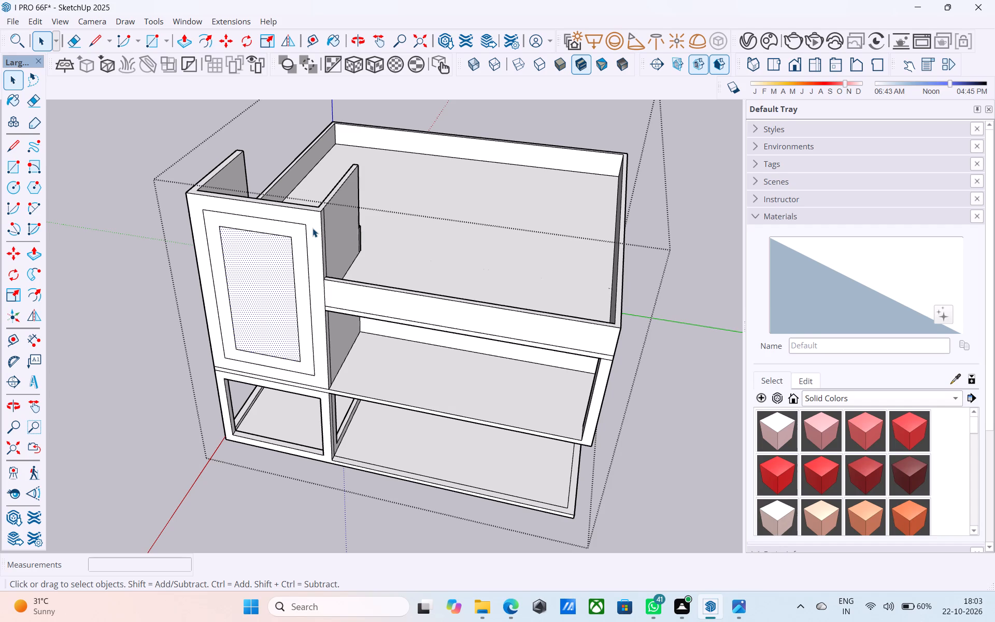
scroll(307, 223, "up", 5)
scroll(307, 225, "down", 11)
middle_click_drag(437, 257, 315, 205)
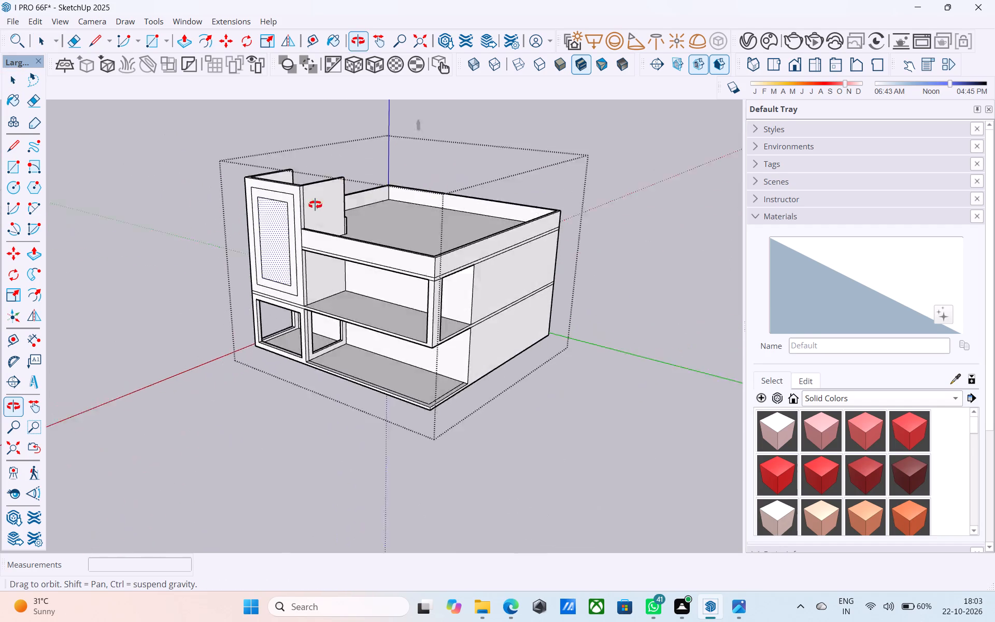
middle_click_drag(315, 205, 302, 250)
scroll(403, 286, "up", 9)
scroll(421, 284, "down", 5)
middle_click_drag(423, 306, 415, 377)
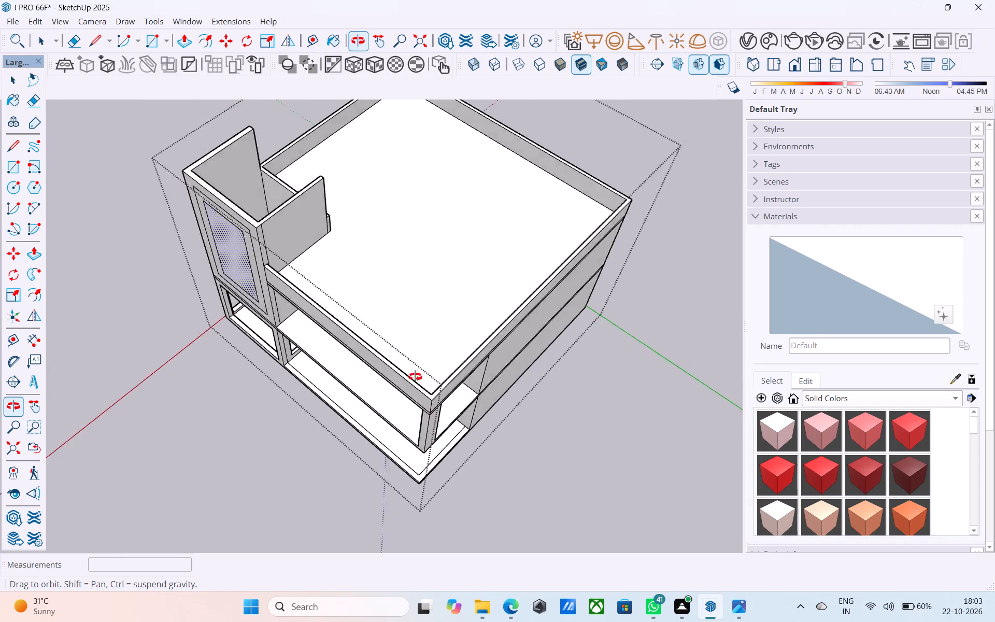
middle_click_drag(415, 377, 371, 246)
scroll(371, 246, "up", 6)
scroll(371, 199, "down", 6)
middle_click_drag(396, 214, 386, 299)
Draw a vertical line up the front parapet face, extending the corner column's inner edge to the parapet's top.
scroll(388, 299, "up", 6)
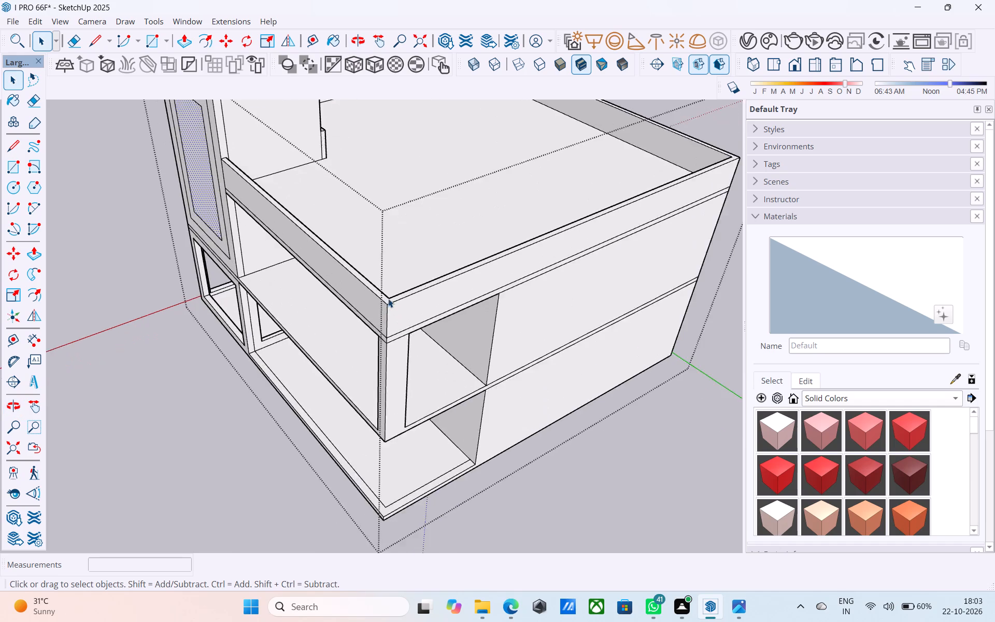
scroll(388, 299, "up", 9)
middle_click_drag(385, 316, 565, 144)
scroll(565, 144, "up", 1)
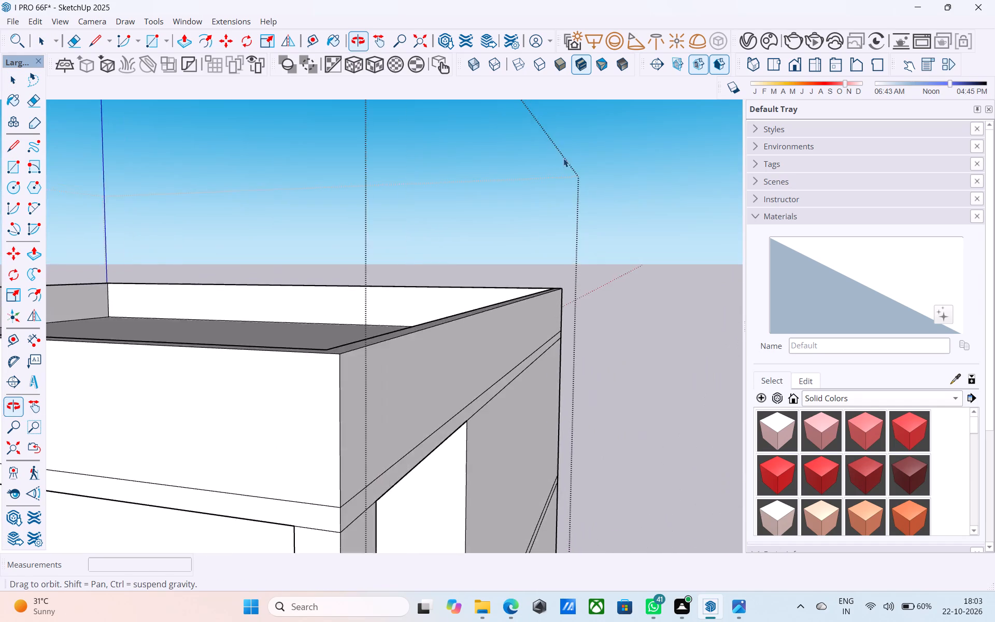
scroll(546, 205, "down", 4)
middle_click_drag(418, 398, 474, 264)
scroll(401, 355, "up", 1)
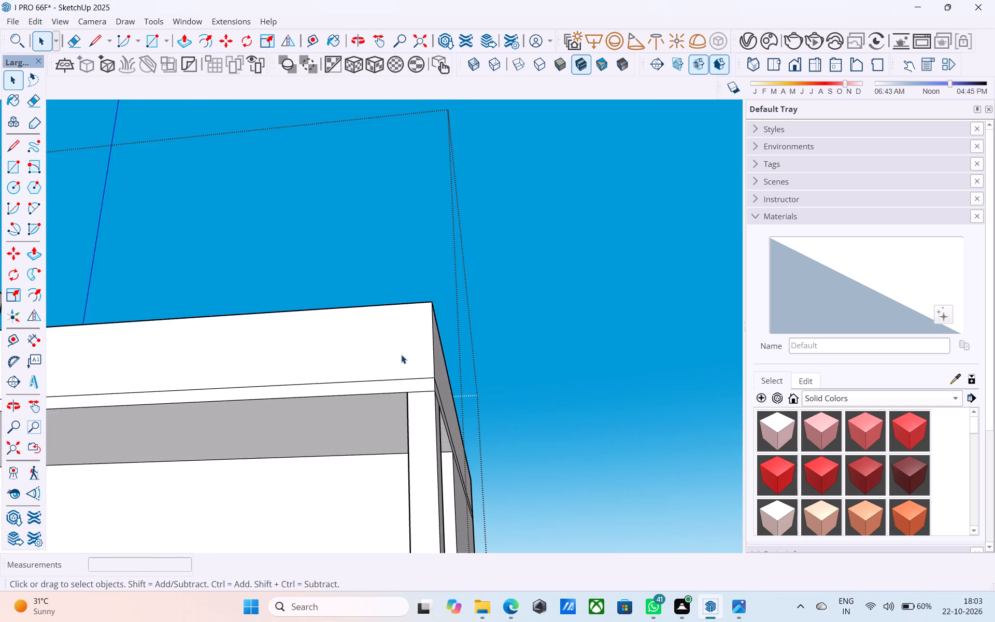
scroll(401, 355, "up", 1)
key("l")
scroll(401, 355, "up", 1)
left_click(414, 400)
middle_click_drag(420, 270, 389, 436)
left_click(403, 343)
scroll(404, 337, "down", 4)
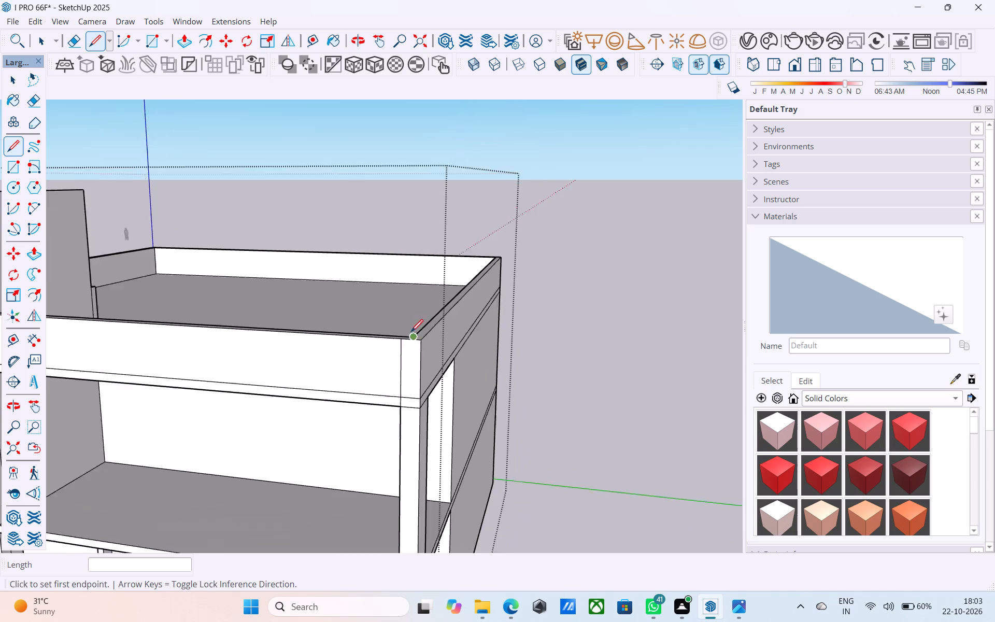
Draw a 3' 6" vertical line on the side parapet face, from the column's inner edge at the opening to the parapet's top.
scroll(411, 333, "down", 2)
middle_click_drag(440, 367, 292, 356)
scroll(201, 348, "up", 5)
left_click(186, 358)
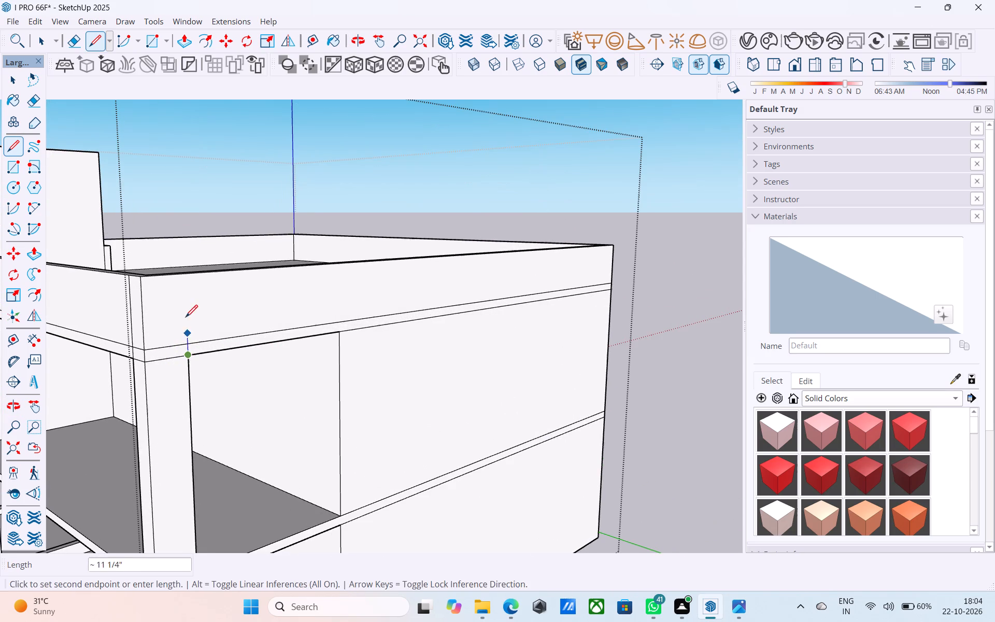
scroll(184, 299, "down", 1)
middle_click_drag(184, 299, 276, 461)
scroll(288, 448, "up", 1)
scroll(306, 436, "down", 6)
scroll(359, 423, "up", 6)
scroll(343, 442, "down", 3)
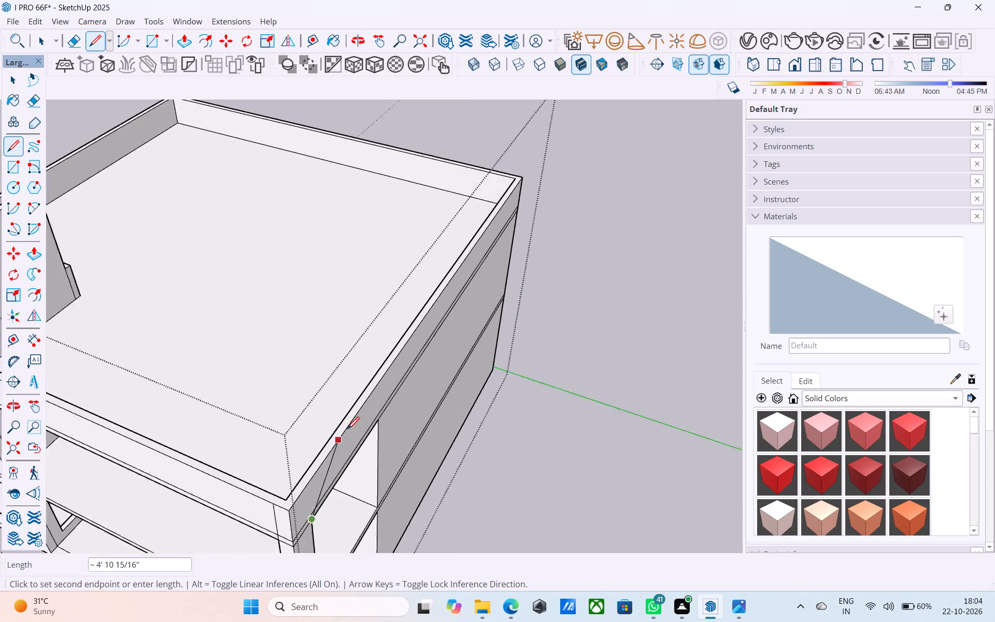
scroll(347, 430, "down", 8)
scroll(400, 384, "up", 12)
left_click(368, 425)
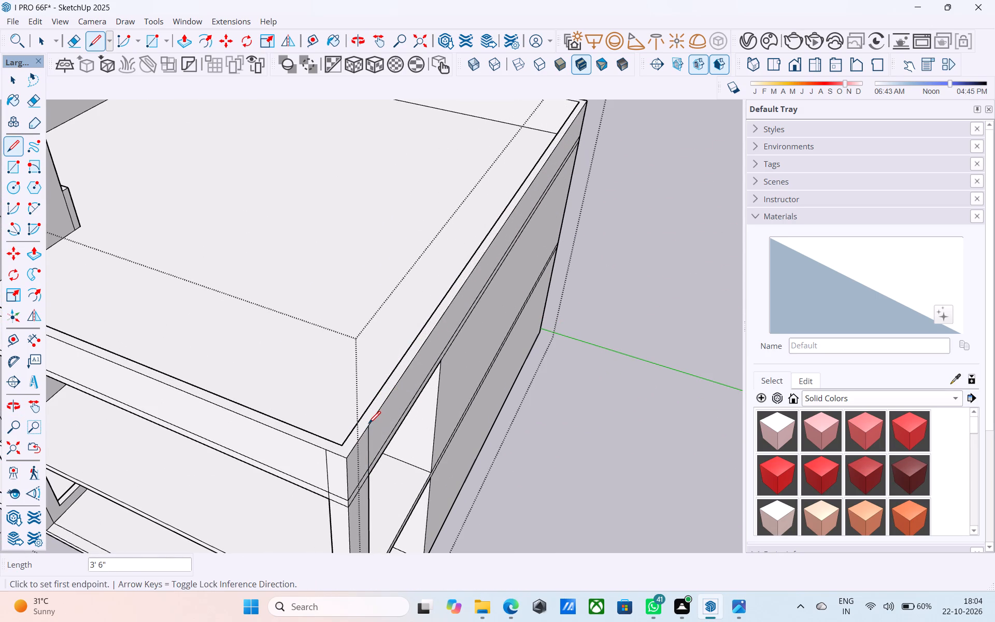
key("space")
Draw a short line across the front parapet's top from the corner column's edge to the parapet's inner edge.
scroll(405, 357, "down", 3)
middle_click_drag(450, 344, 291, 405)
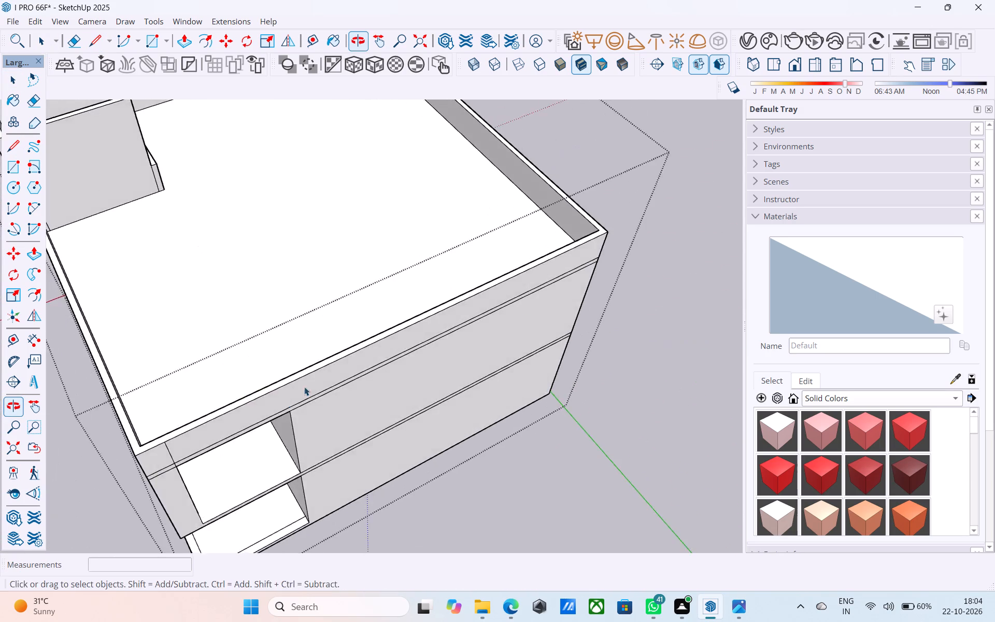
scroll(616, 301, "down", 5)
middle_click_drag(541, 332, 351, 355)
scroll(252, 327, "up", 9)
middle_click_drag(182, 349, 401, 333)
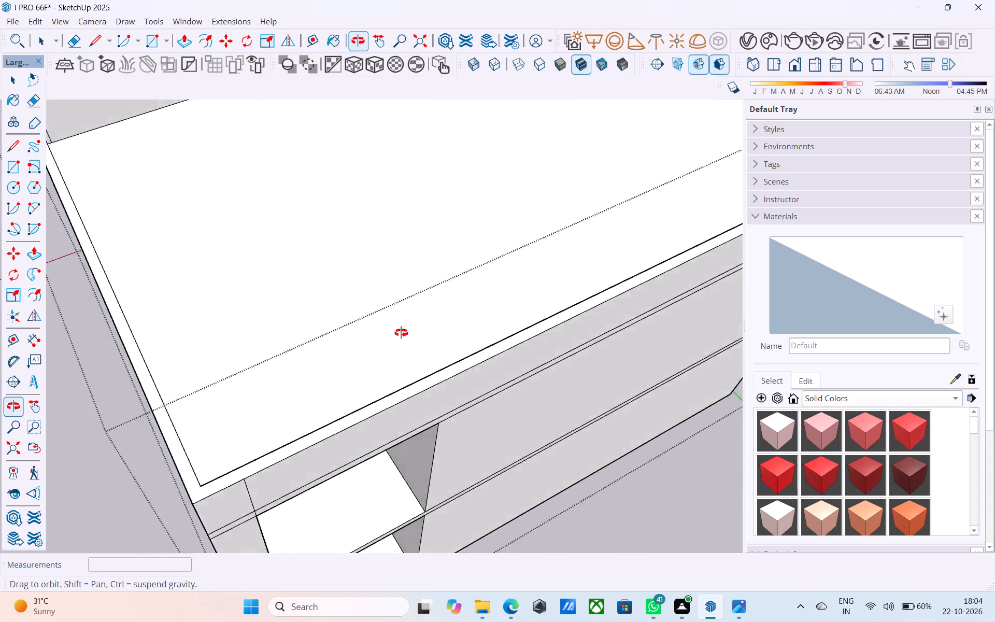
middle_click_drag(401, 333, 452, 330)
key("l")
scroll(396, 347, "down", 2)
middle_click_drag(374, 350, 547, 277, "shift")
scroll(468, 369, "up", 9)
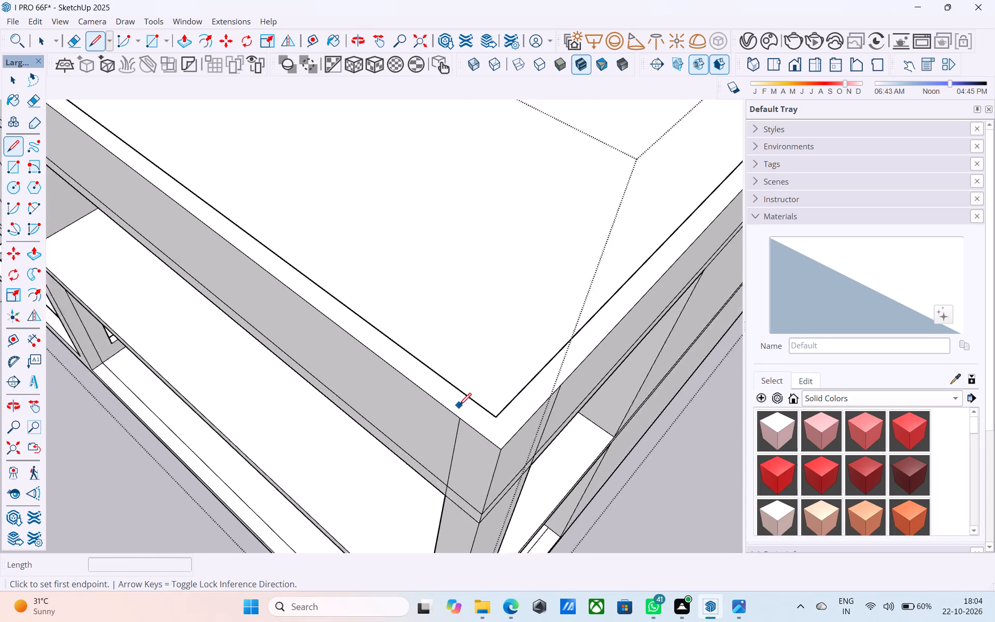
left_click(461, 421)
left_click(482, 404)
Continue the column line down the front parapet's inner face to the roof slab.
middle_click_drag(613, 340, 516, 355)
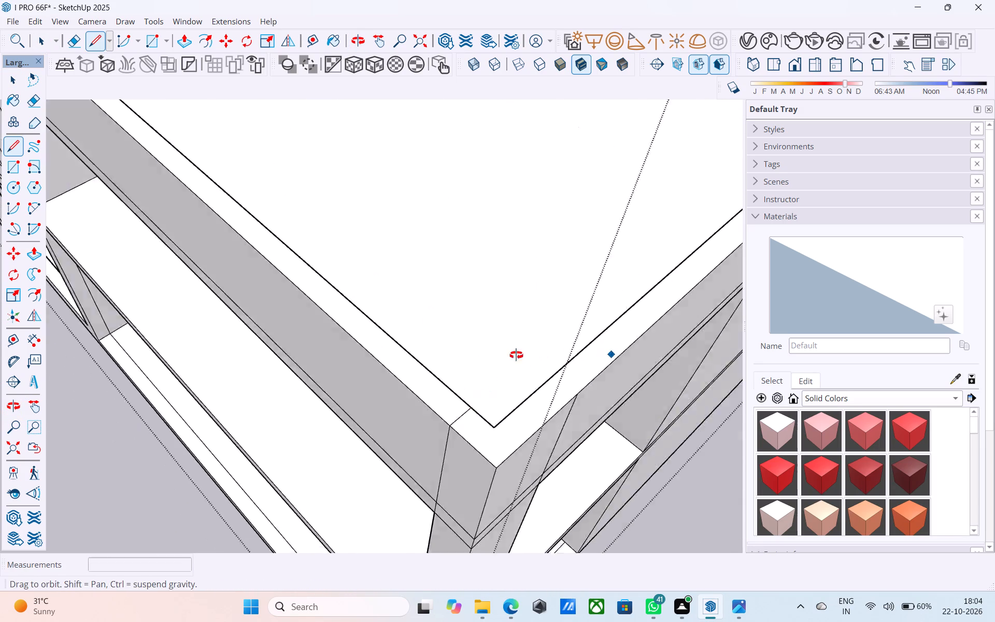
middle_click_drag(516, 355, 254, 381)
middle_click_drag(452, 372, 263, 369)
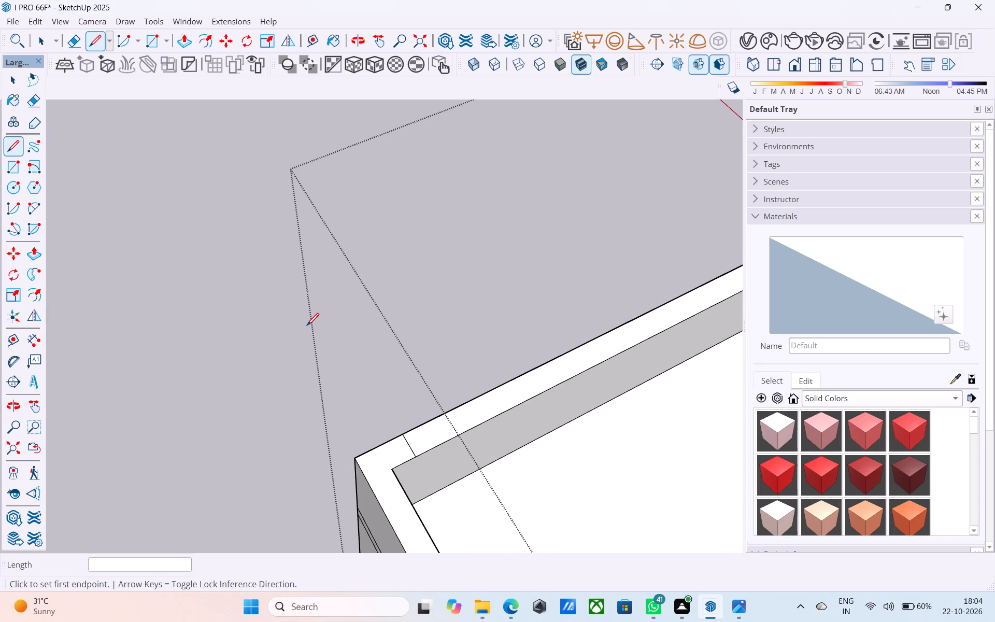
scroll(307, 327, "down", 5)
middle_click_drag(420, 333, 310, 326)
scroll(408, 423, "up", 3)
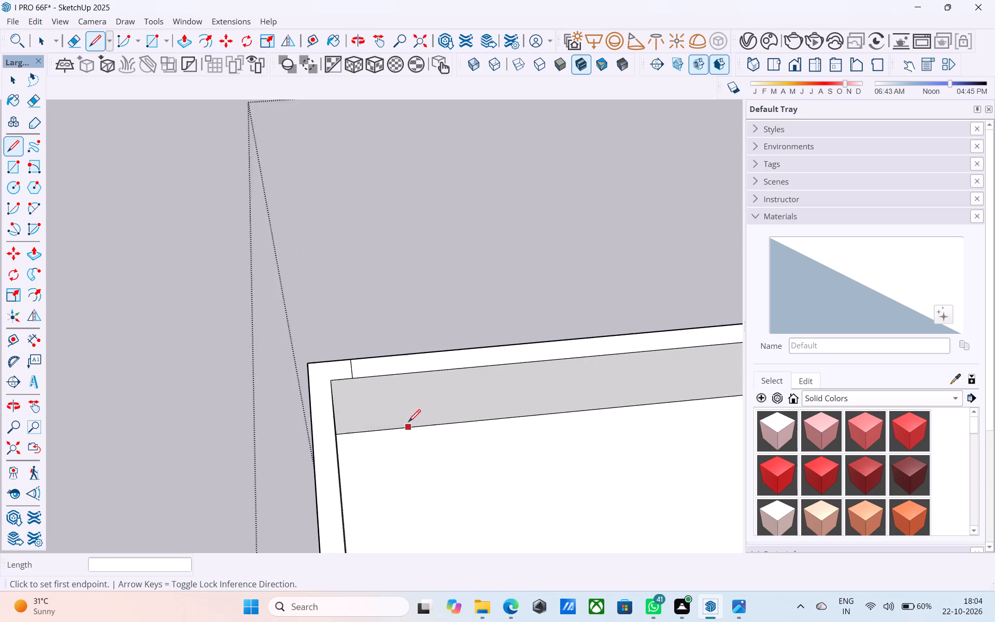
scroll(408, 423, "up", 5)
left_click(337, 358)
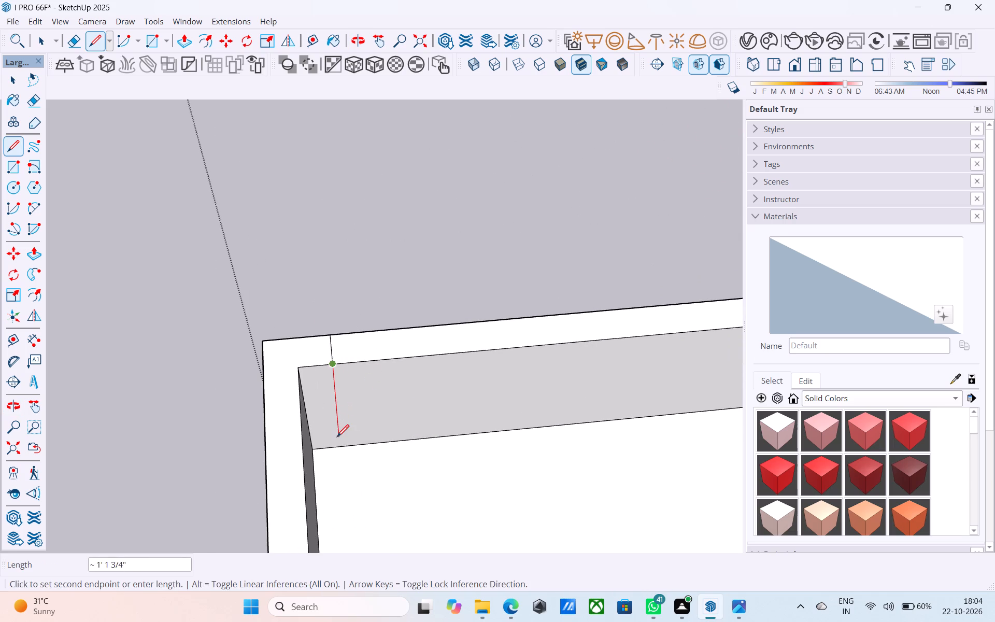
left_click(340, 451)
Draw a short line across the side parapet's top from the column's edge to the parapet's inner edge.
scroll(342, 444, "up", 1)
middle_click_drag(342, 443, 644, 321)
left_click(521, 342)
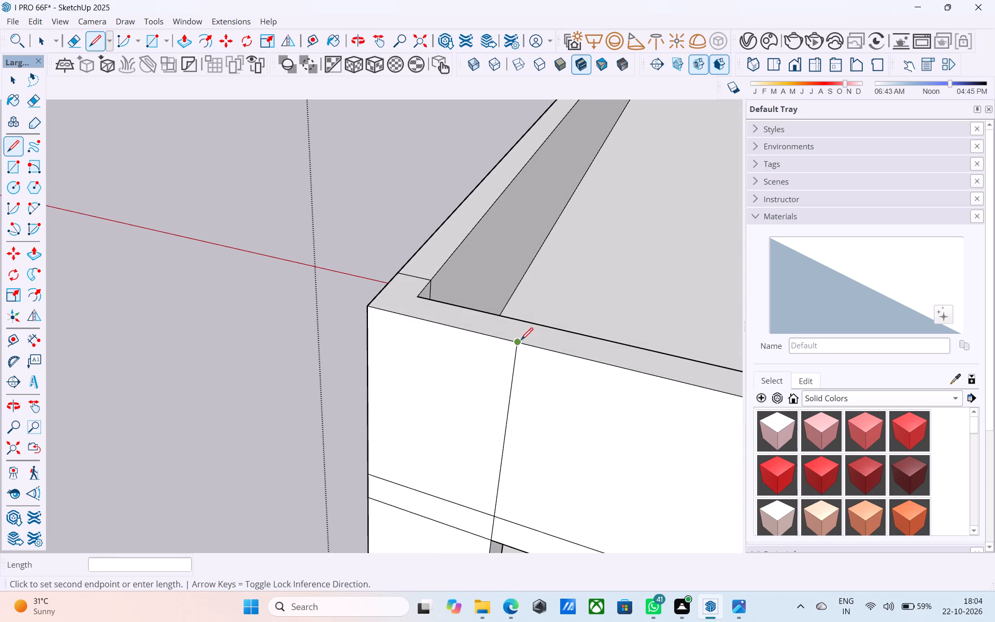
left_click(533, 326)
Draw a 3' vertical line down the side parapet's inner face from the column line to the roof slab.
scroll(421, 295, "down", 3)
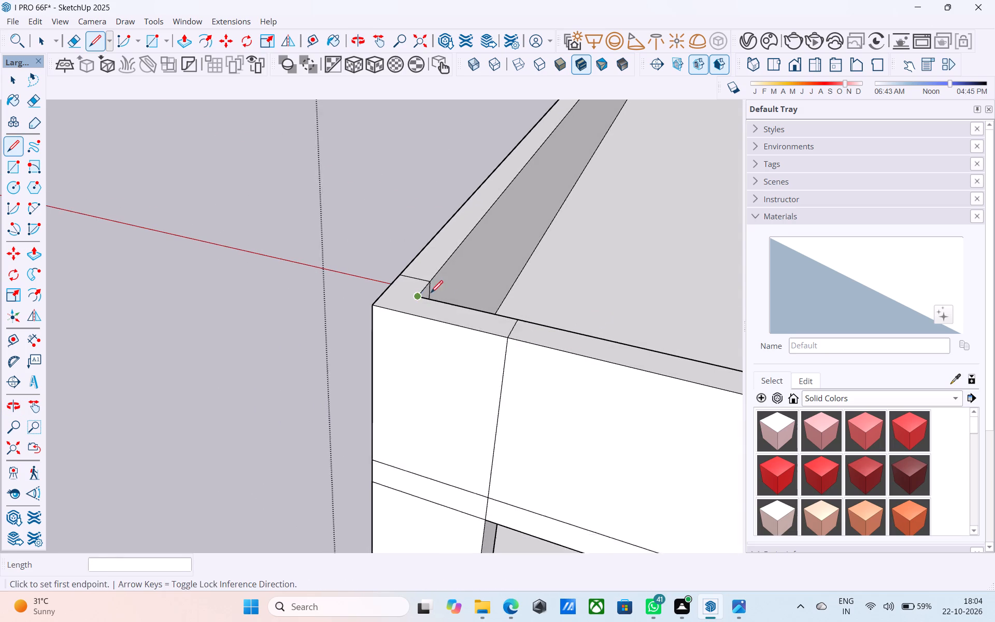
scroll(431, 294, "down", 3)
middle_click_drag(509, 297, 256, 318)
middle_click_drag(417, 301, 272, 309)
scroll(301, 320, "up", 6)
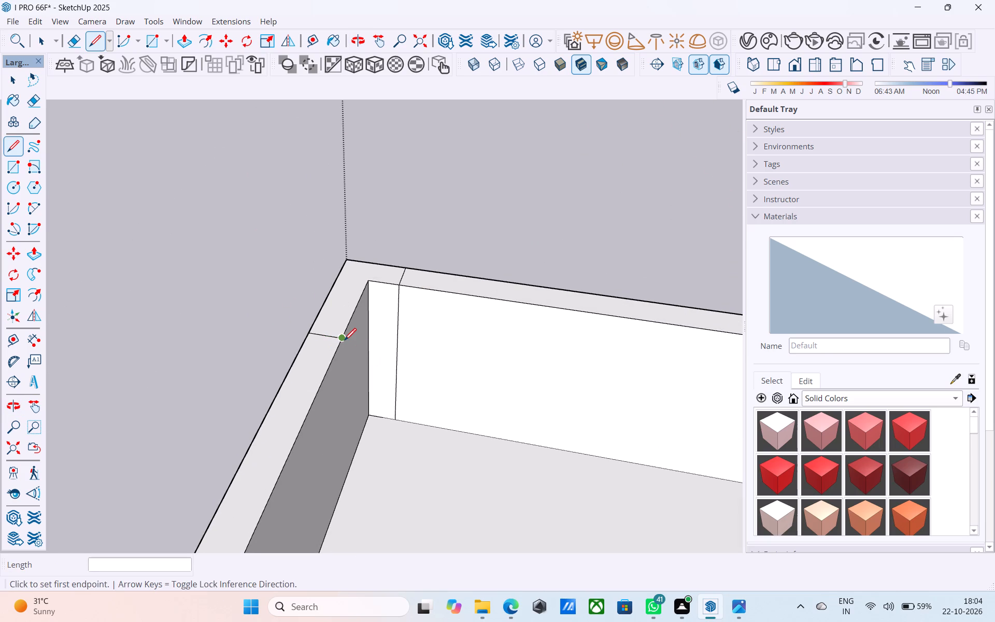
left_click(344, 342)
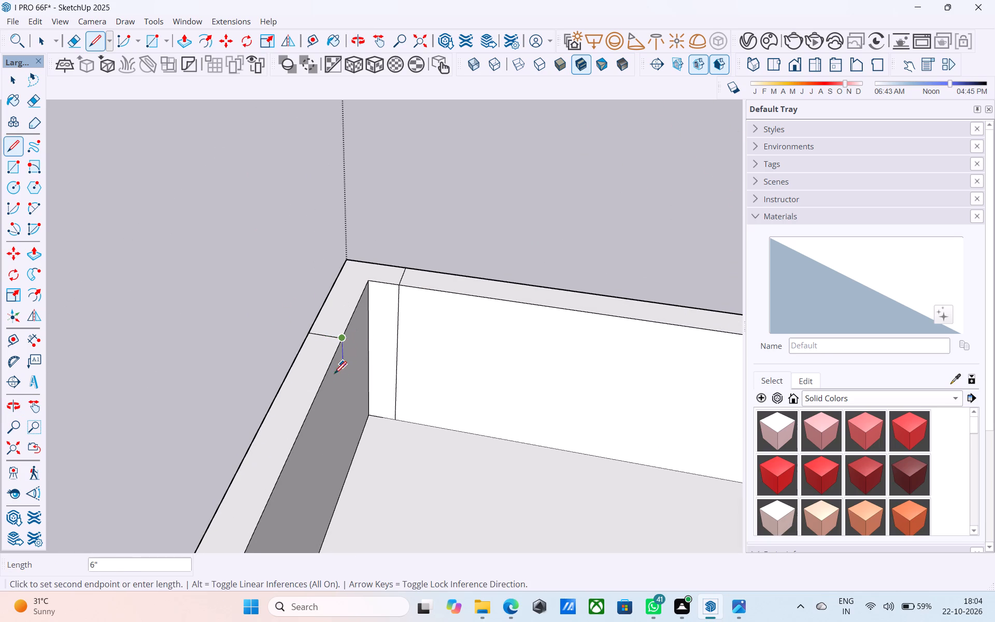
left_click(348, 476)
Push/Pull the narrow strip on the front parapet's inner face 1' 6" inward to complete the corner column.
key("space")
left_click(379, 377)
key("p")
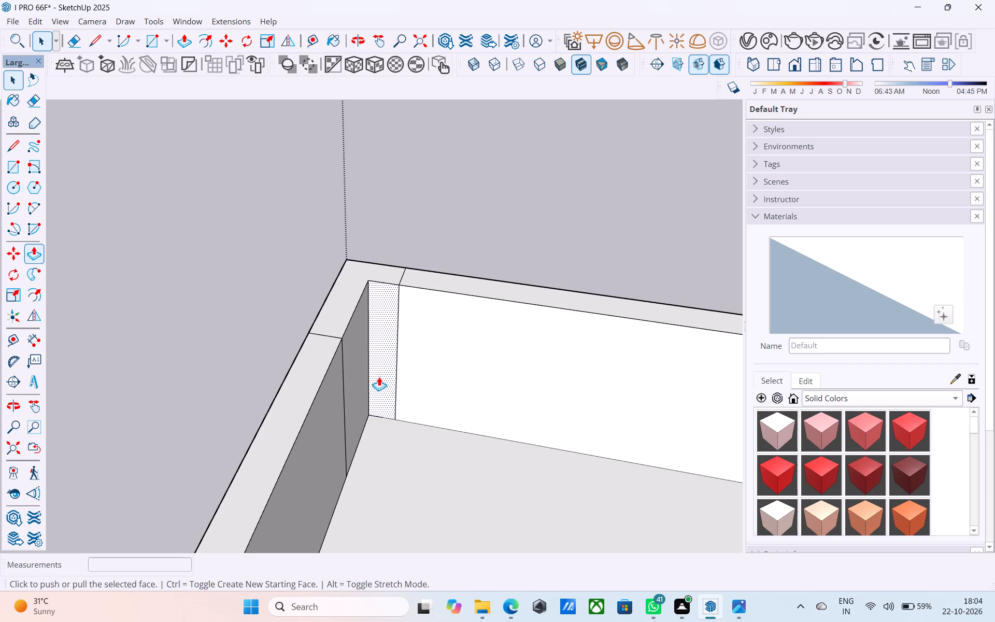
left_click(379, 377)
left_click(319, 331)
Examine the completed corner column and the front of the house from several angles.
middle_click_drag(320, 332, 567, 337)
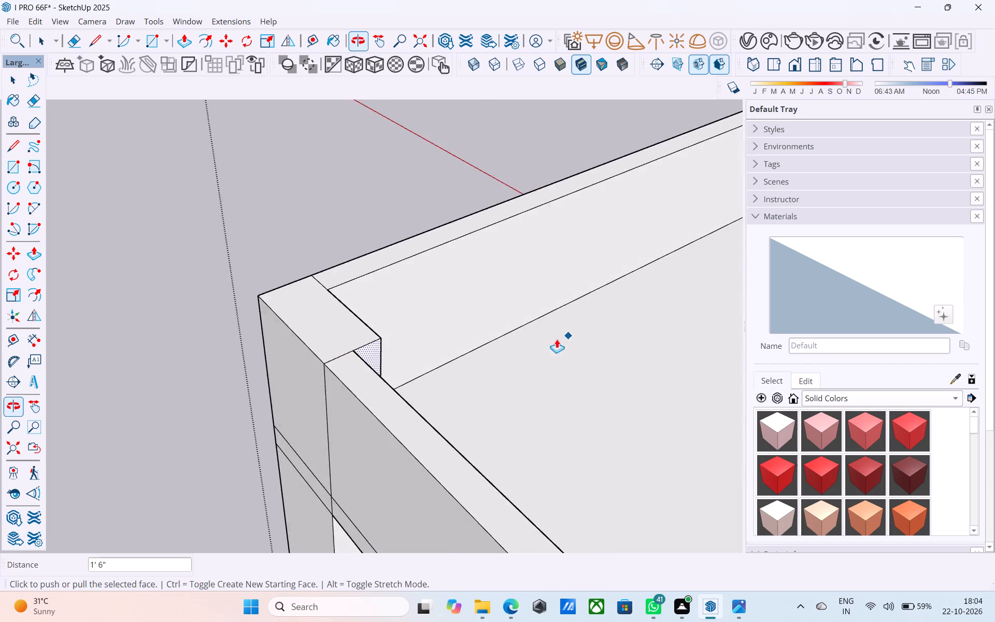
scroll(444, 344, "down", 5)
middle_click_drag(378, 370, 659, 321)
middle_click_drag(329, 355, 570, 293)
scroll(571, 292, "down", 5)
middle_click_drag(435, 328, 570, 308)
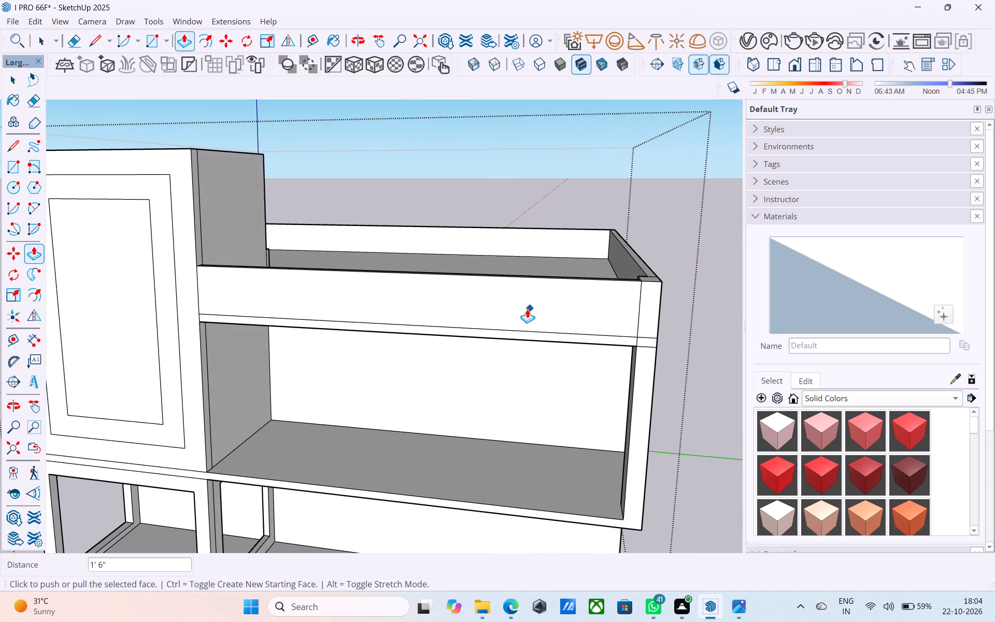
scroll(527, 309, "down", 1)
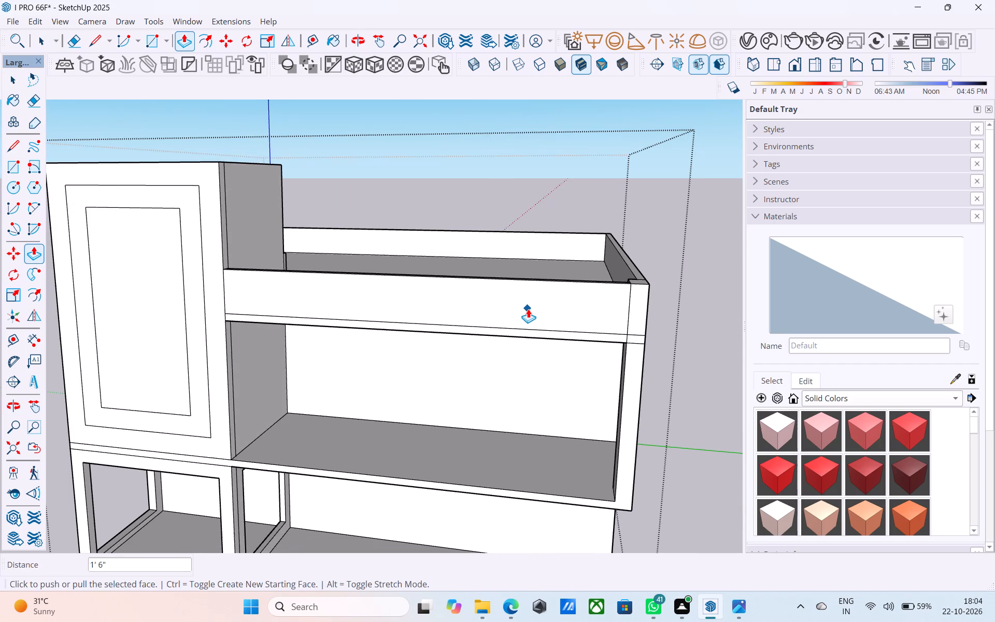
scroll(557, 308, "down", 4)
middle_click_drag(558, 306, 607, 268)
scroll(594, 268, "down", 4)
middle_click_drag(586, 288, 576, 321)
scroll(584, 334, "up", 5)
scroll(584, 334, "down", 6)
middle_click_drag(581, 346, 475, 336)
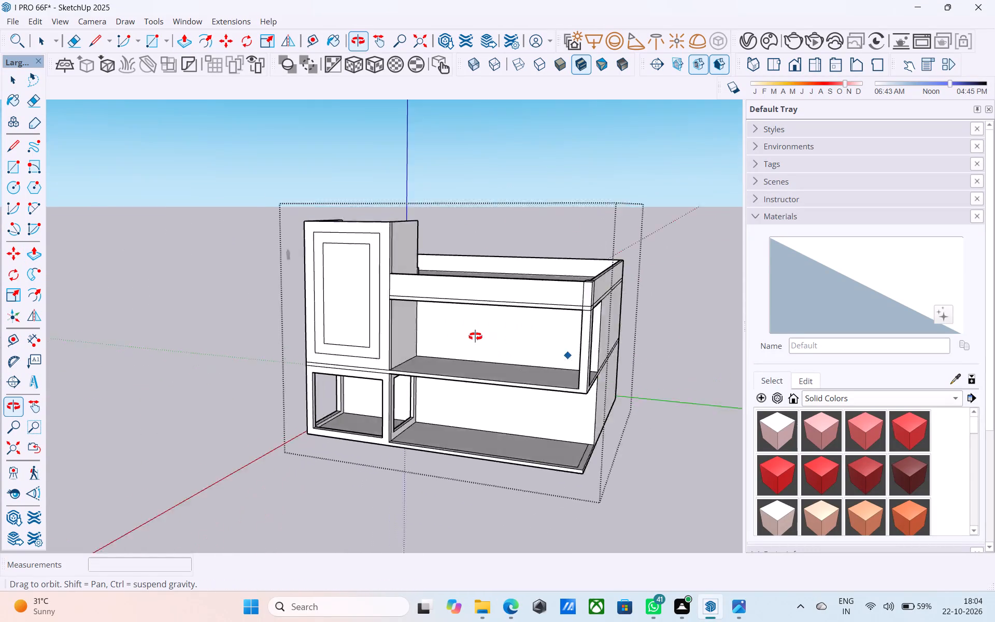
Outline a 3' high, 4 1/2" wide profile at the base of the tower's side wall, at the first-floor slab's front edge.
middle_click_drag(475, 336, 338, 346)
scroll(325, 364, "up", 6)
key("space")
scroll(317, 369, "up", 6)
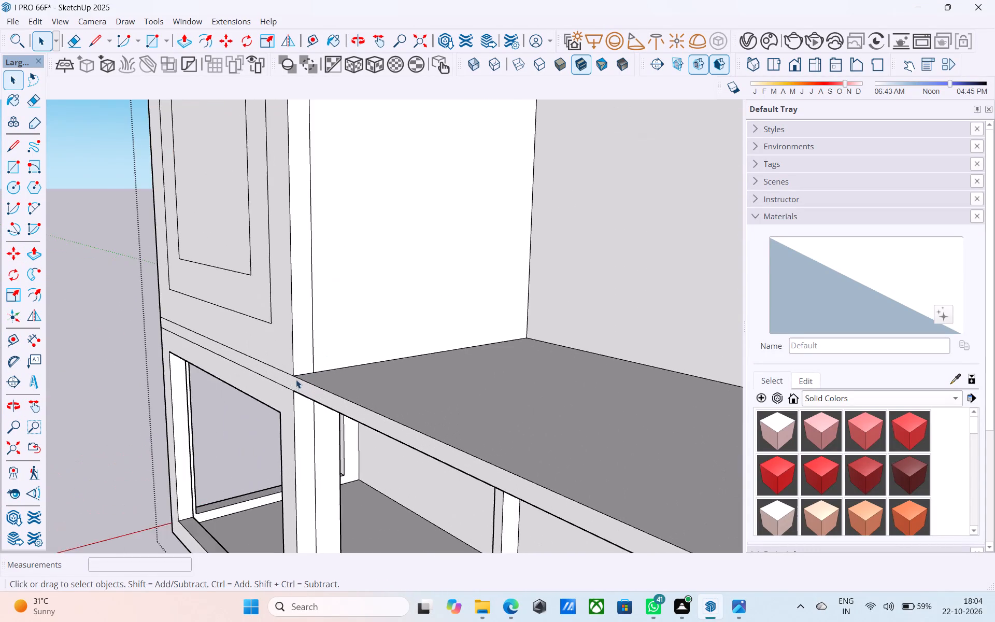
scroll(296, 379, "up", 7)
key("l")
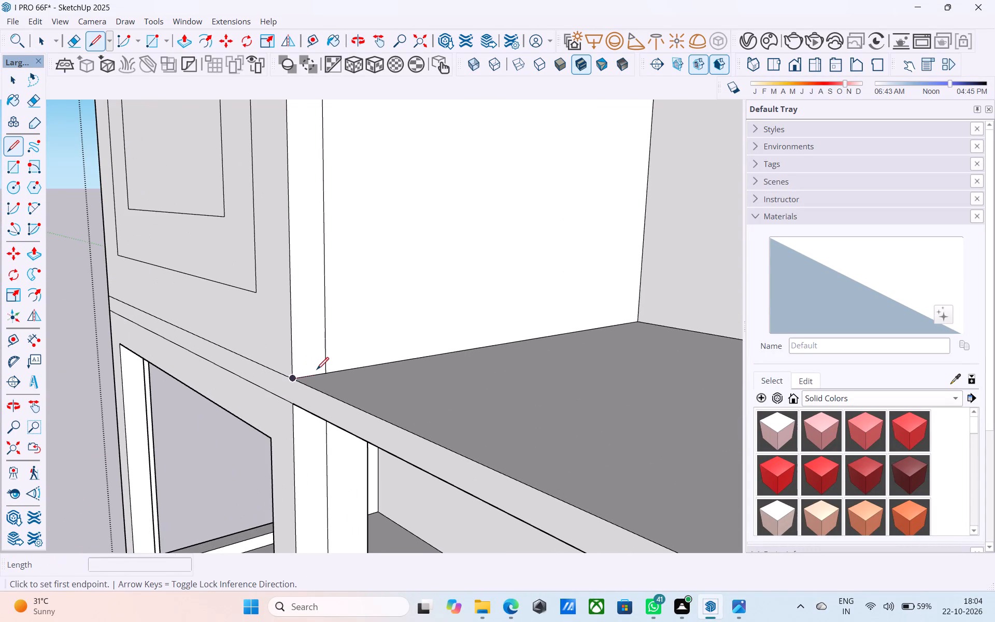
left_click(310, 373)
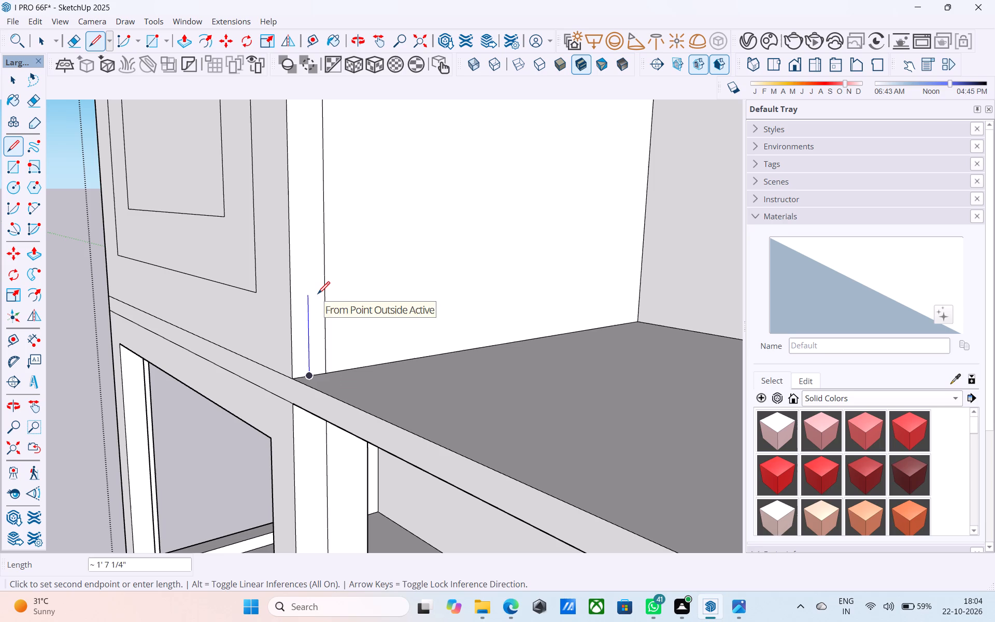
type("3'")
key("Return")
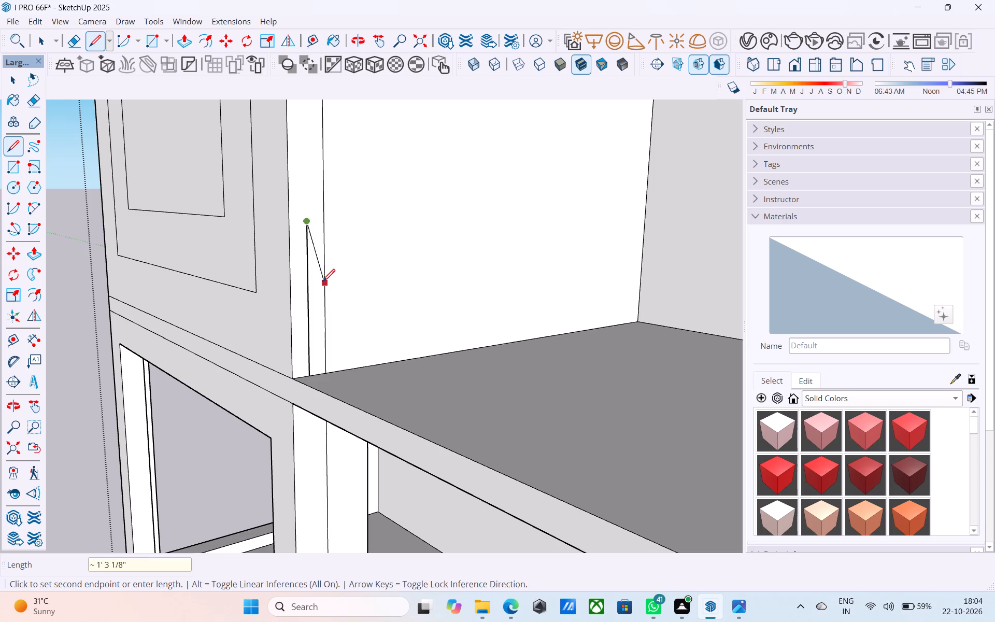
left_click(296, 218)
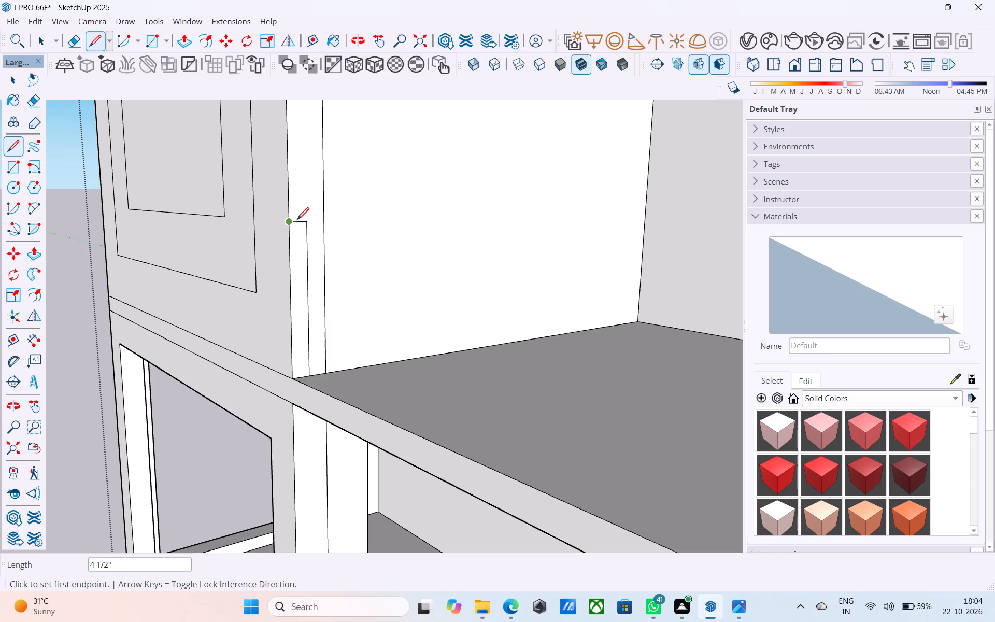
Split the small wall profile with a vertical line from its top edge's midpoint down to the slab.
scroll(297, 221, "up", 4)
left_click(296, 222)
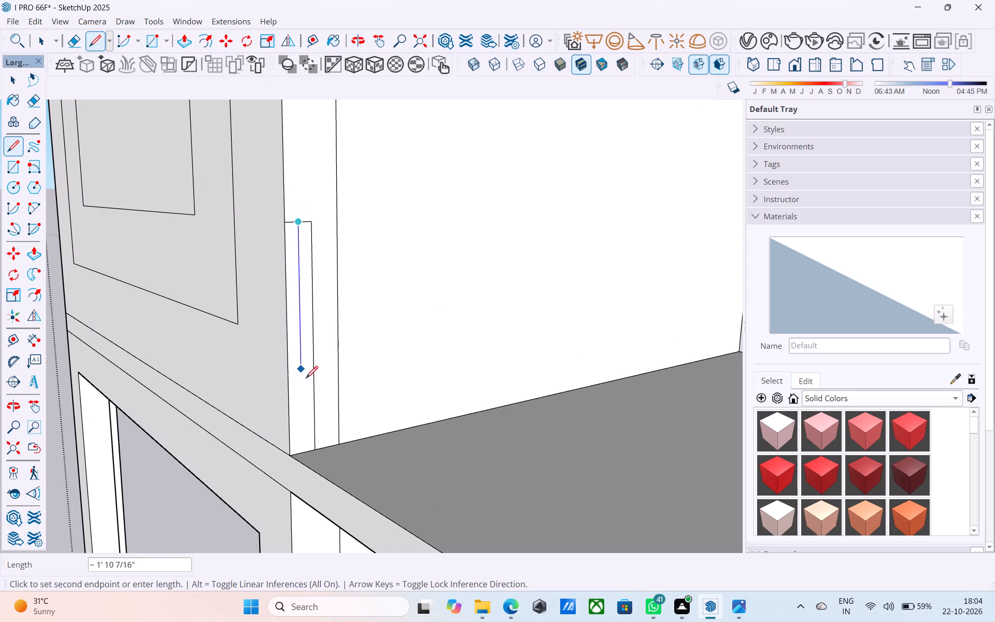
left_click(308, 450)
Push/Pull the inner half of the profile 25' 9" across to the corner column to form the balcony's parapet wall.
key("space")
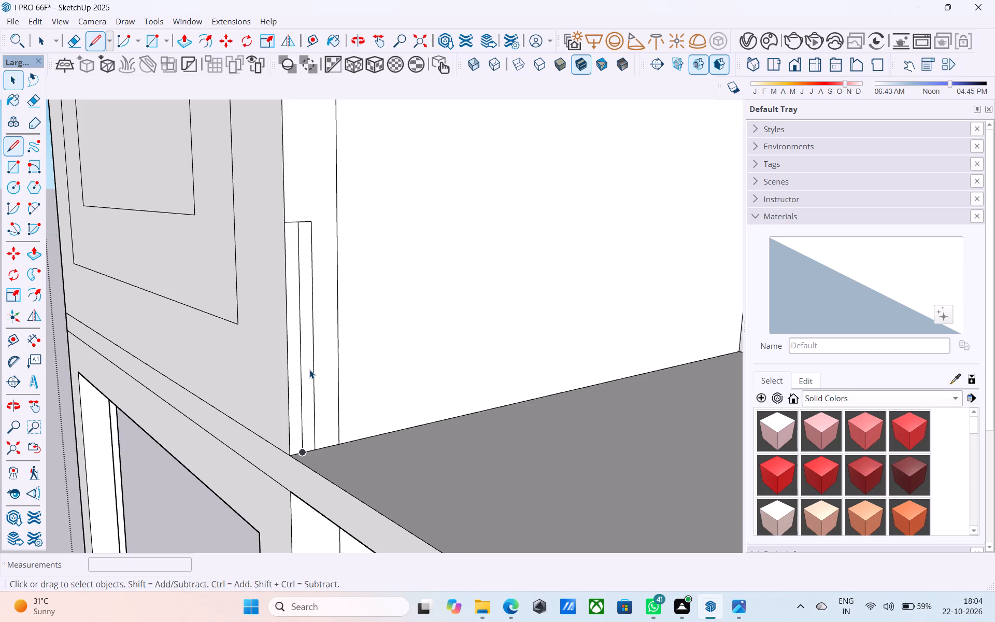
left_click(309, 370)
key("p")
left_click(309, 370)
scroll(335, 387, "down", 8)
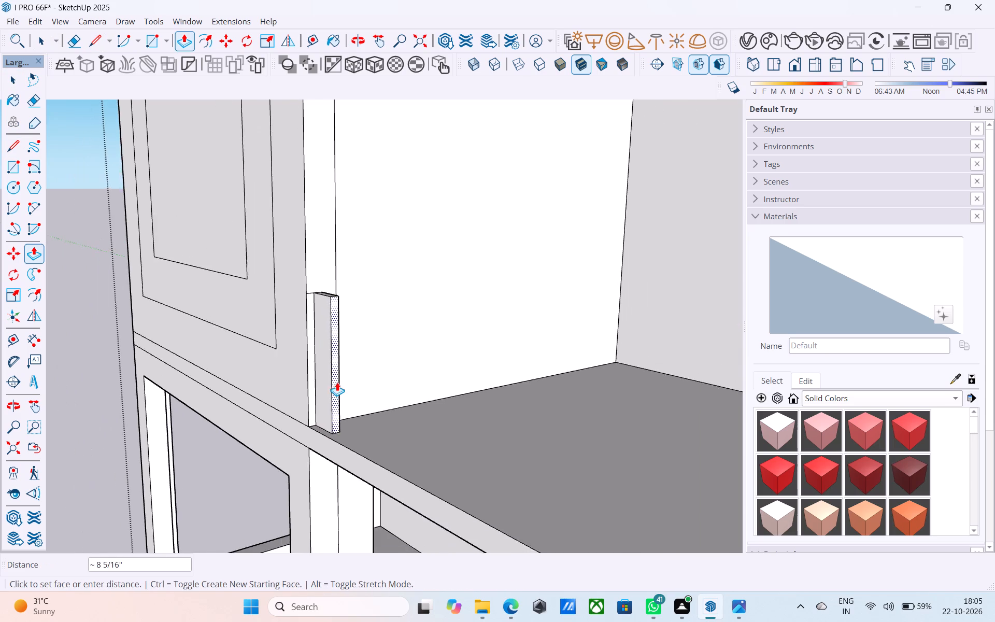
scroll(337, 382, "down", 3)
middle_click_drag(339, 384, 629, 387)
scroll(301, 348, "down", 9)
scroll(685, 313, "up", 4)
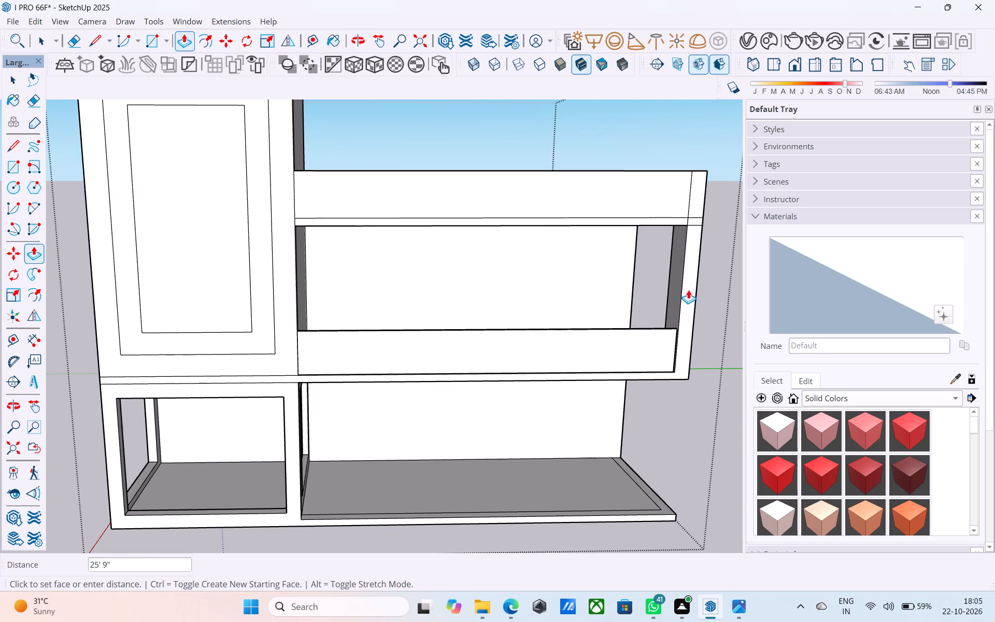
left_click(683, 277)
Examine the front elevation and the balcony wall from low, level and raised viewpoints.
scroll(549, 296, "down", 4)
middle_click_drag(499, 308, 493, 253)
key("space")
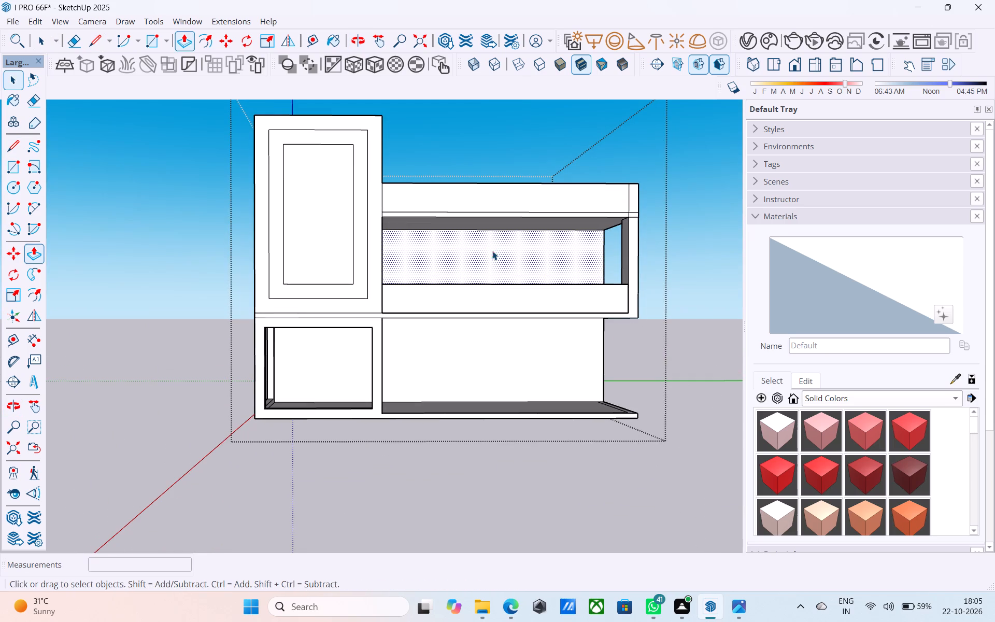
scroll(525, 280, "down", 1)
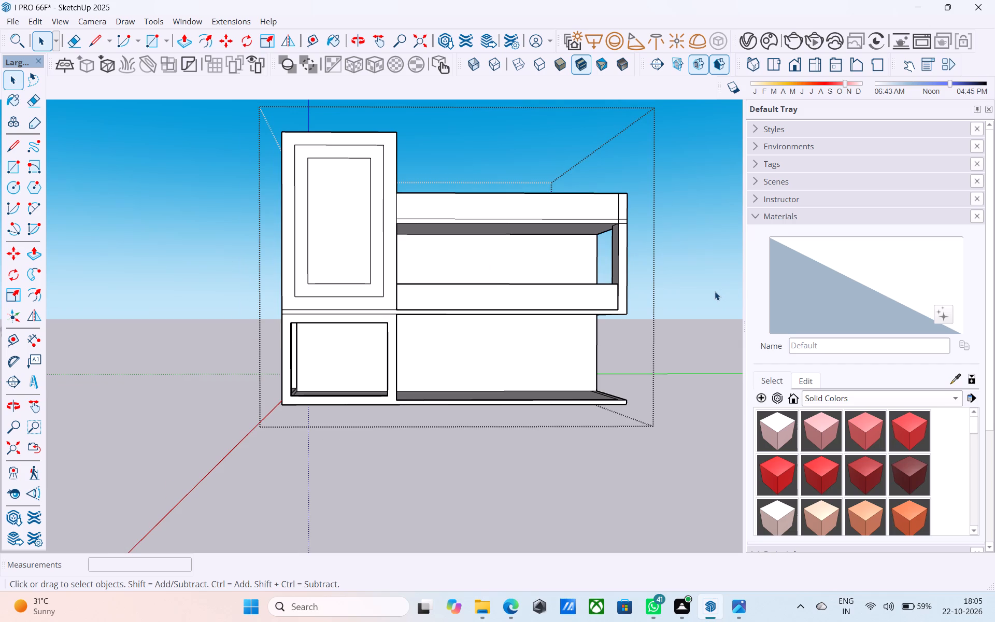
scroll(686, 296, "down", 4)
middle_click_drag(686, 297, 680, 331)
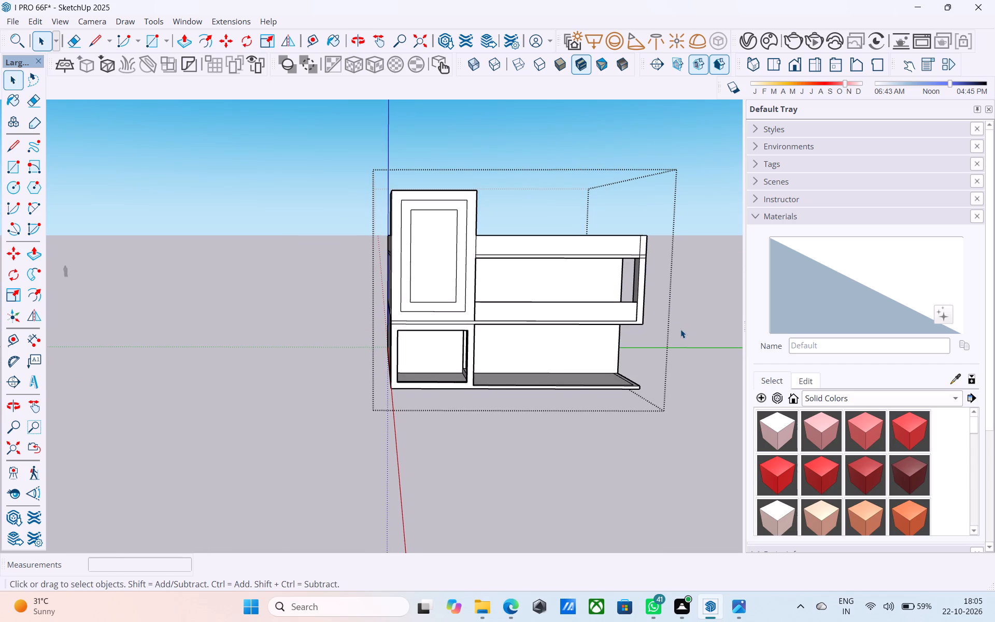
middle_click_drag(680, 327, 677, 302)
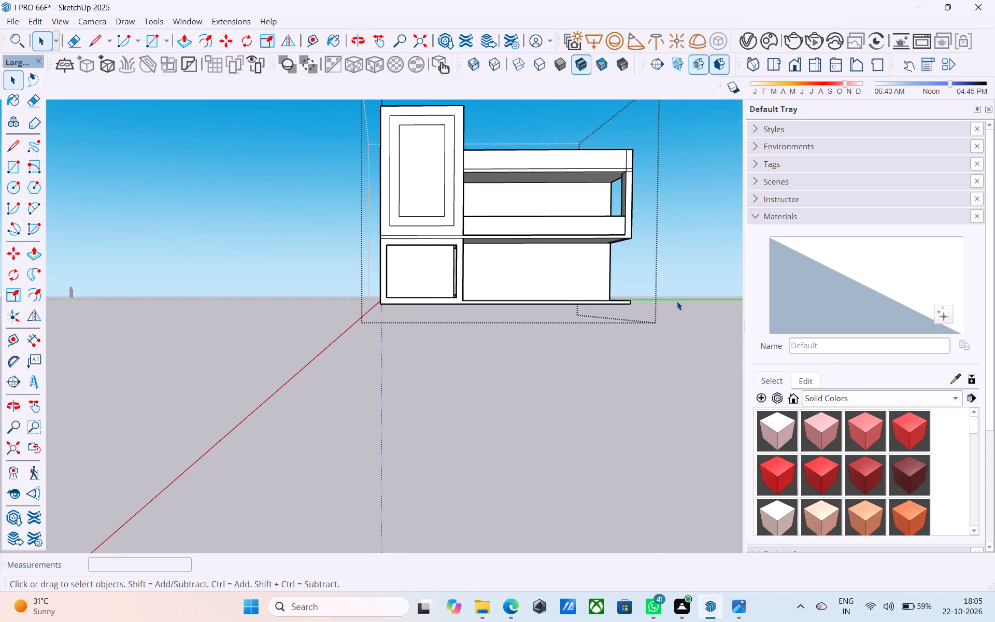
middle_click_drag(675, 303, 672, 297)
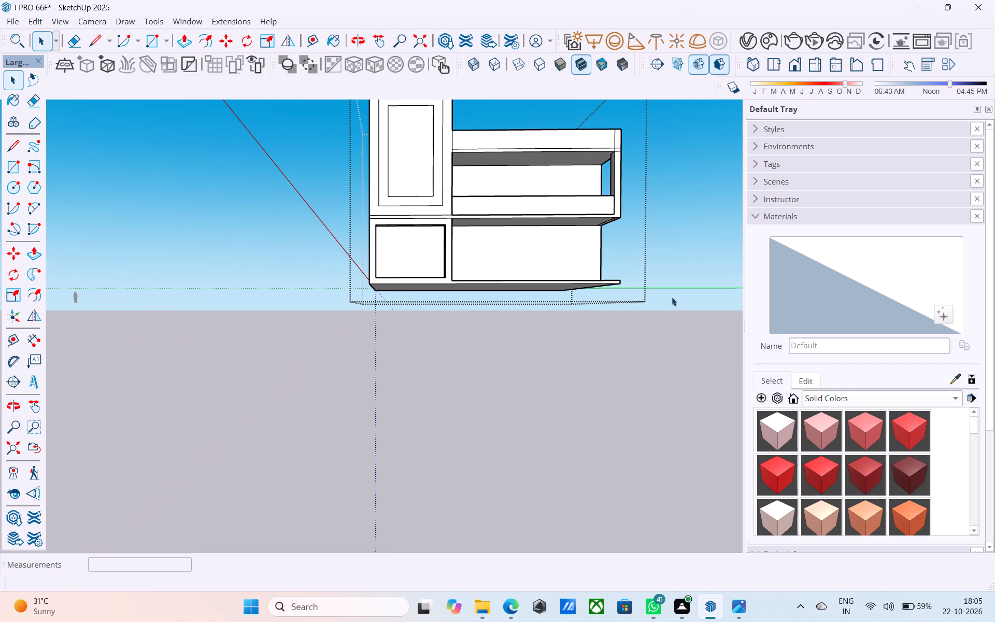
scroll(674, 291, "down", 3)
middle_click_drag(674, 291, 658, 353)
scroll(489, 308, "down", 4)
middle_click_drag(493, 337, 513, 212)
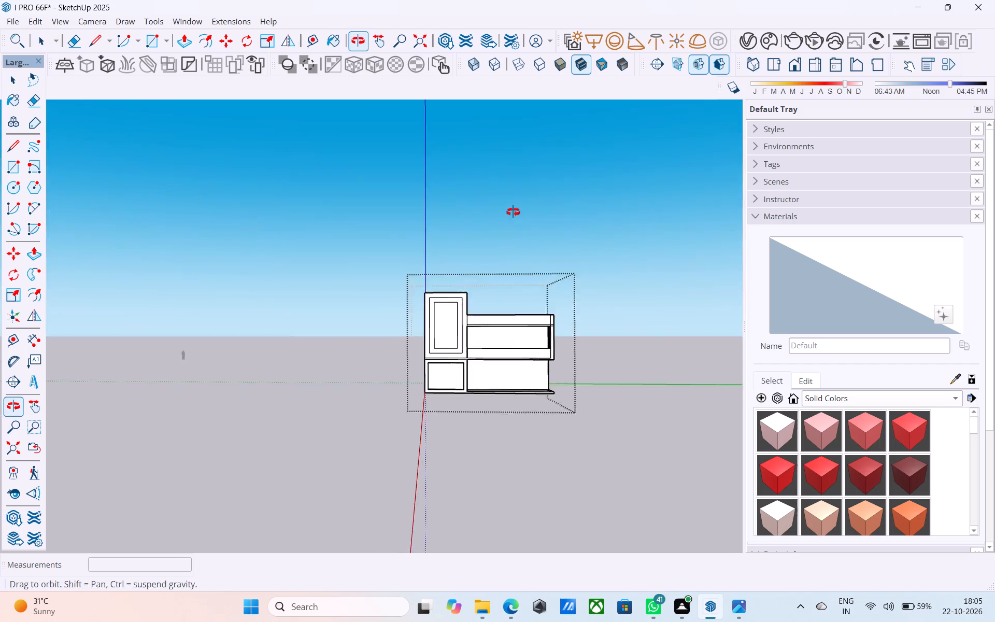
middle_click_drag(513, 212, 525, 175)
middle_click_drag(539, 384, 515, 423)
middle_click_drag(513, 301, 488, 391)
scroll(488, 390, "up", 2)
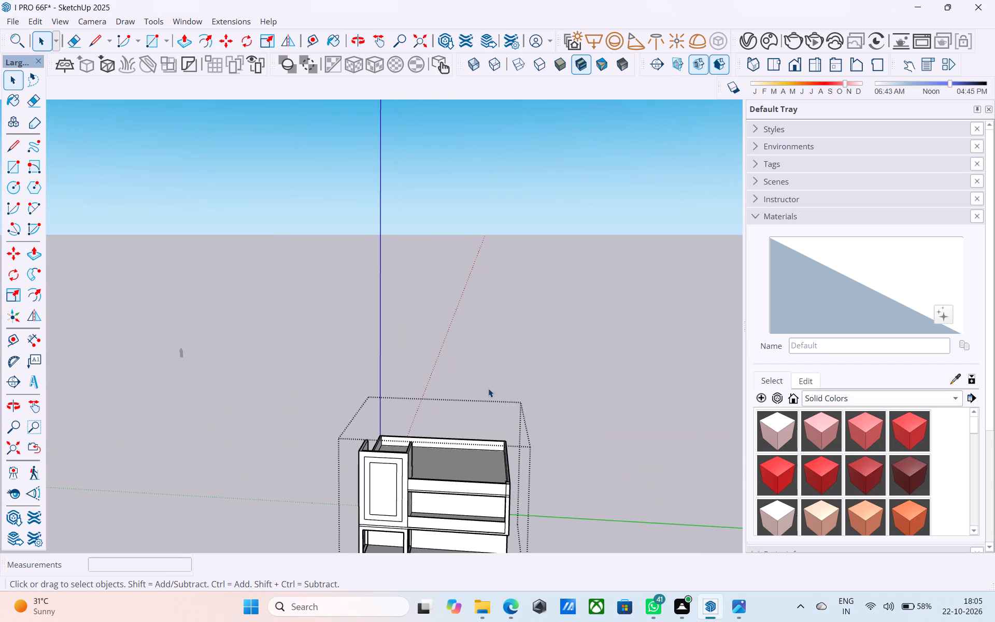
Save the model.
key("ctrl+s")
Examine the balcony wall, the slab edges and the ground-floor openings at the front of the house.
middle_click_drag(491, 397, 500, 242)
scroll(503, 273, "up", 4)
scroll(369, 266, "down", 4)
middle_click_drag(427, 231, 387, 368)
scroll(504, 291, "up", 5)
middle_click_drag(457, 353, 452, 331)
scroll(499, 293, "up", 3)
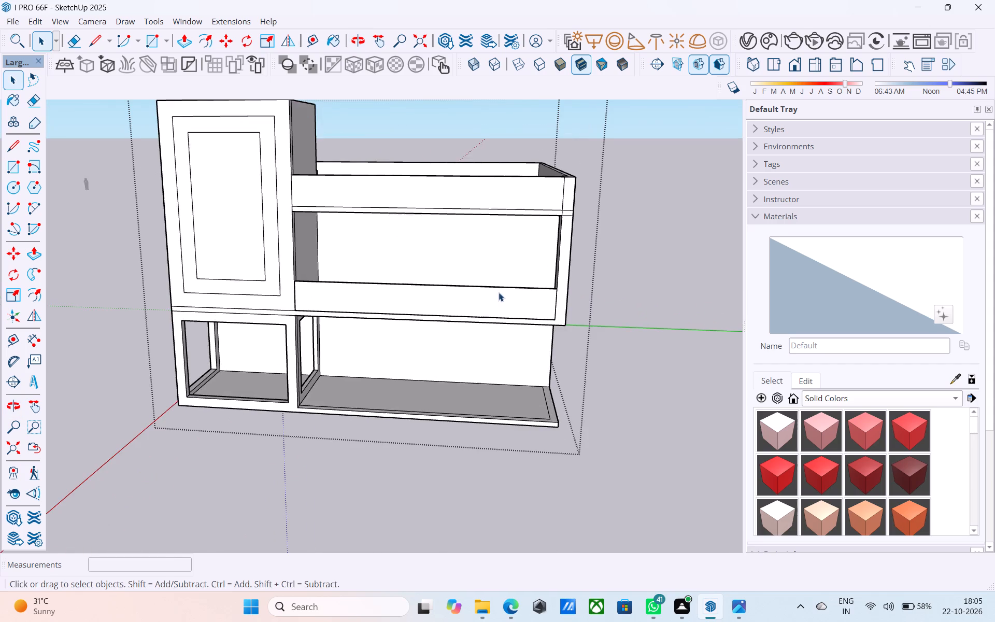
middle_click_drag(473, 322, 440, 273)
scroll(499, 290, "up", 1)
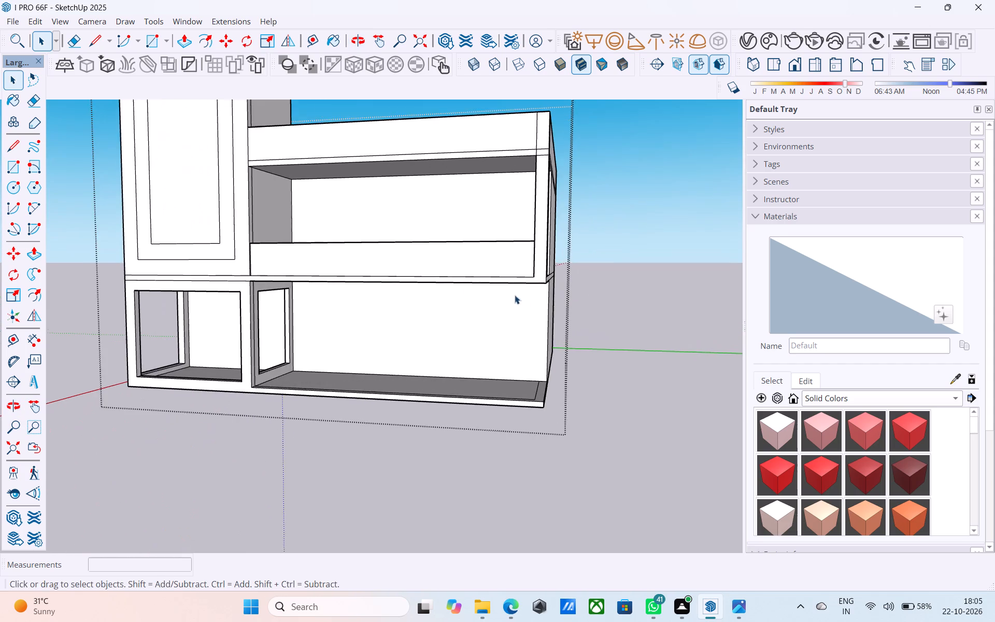
scroll(559, 290, "down", 3)
middle_click_drag(553, 286, 614, 276)
scroll(452, 374, "up", 6)
scroll(433, 340, "down", 3)
middle_click_drag(432, 347, 430, 369)
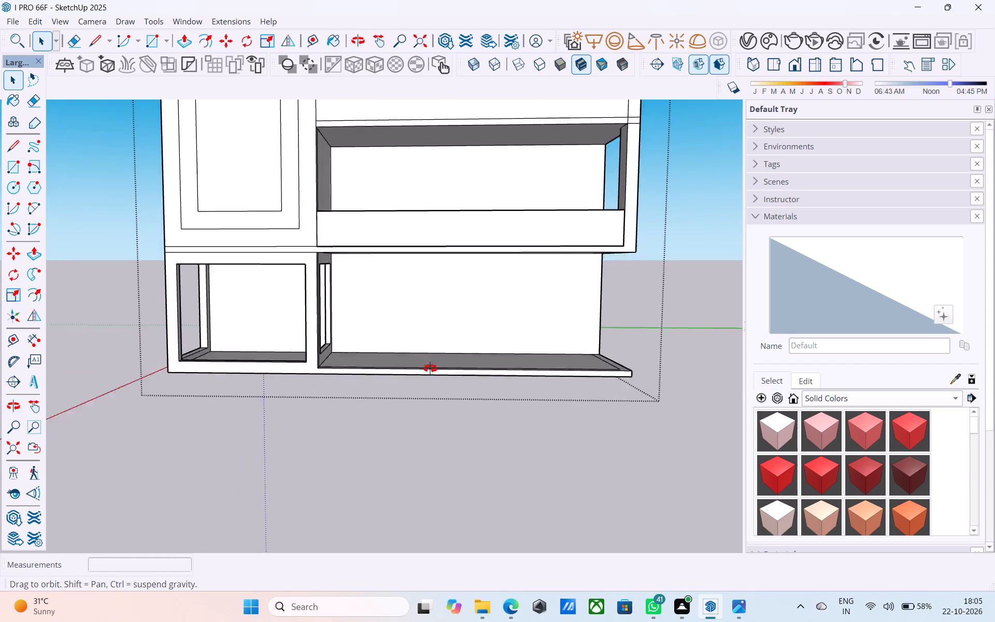
Draw horizontal lines 1' 6" and 3' long from the outer and inner tower frames' upper balcony-side corners to the tower edge.
middle_click_drag(430, 369, 432, 403)
scroll(388, 428, "down", 5)
middle_click_drag(388, 428, 388, 433)
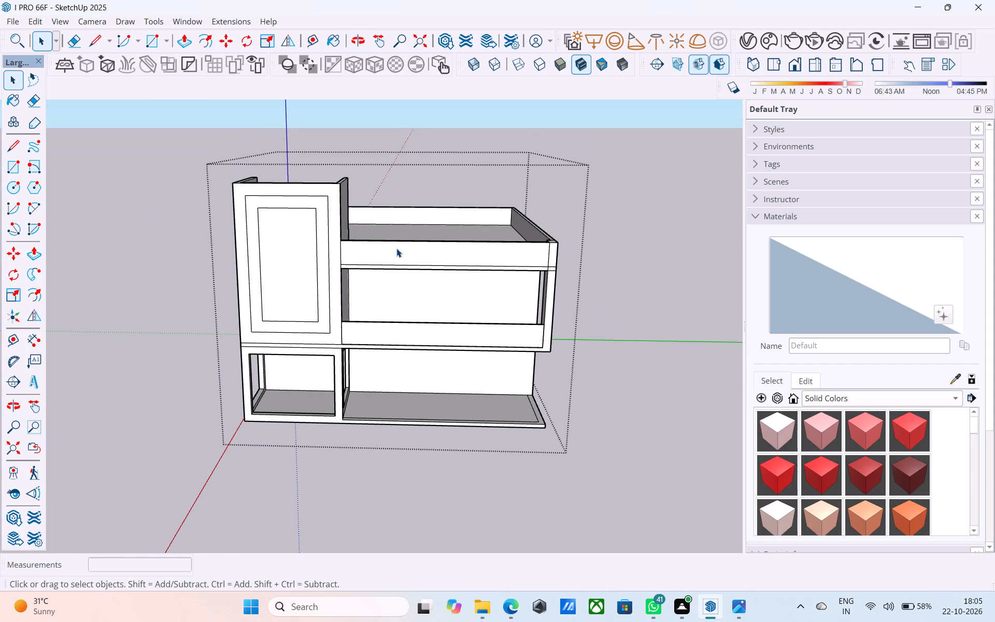
middle_click_drag(411, 235, 376, 242)
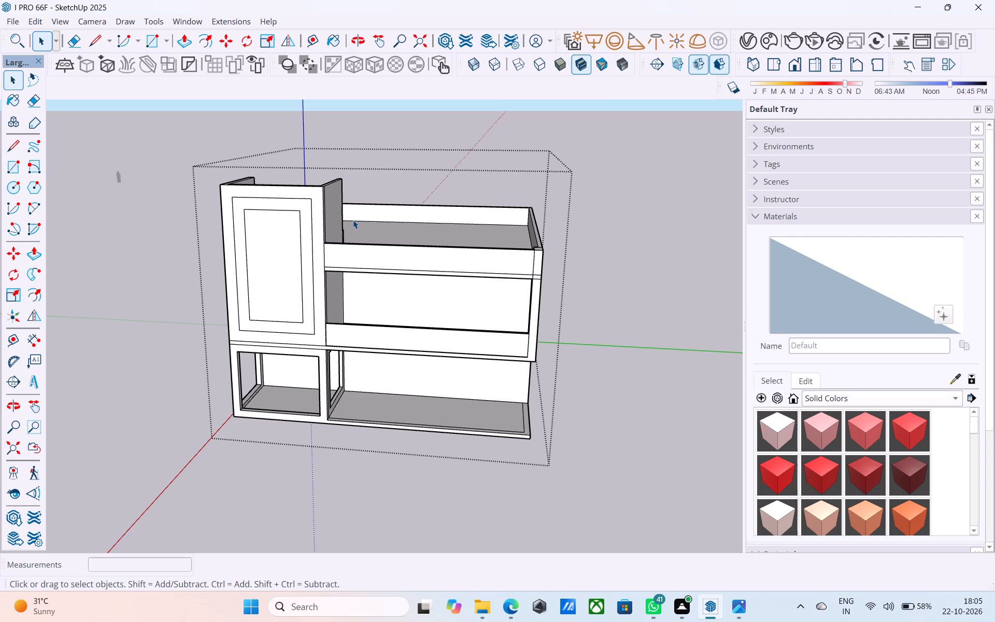
scroll(317, 313, "down", 2)
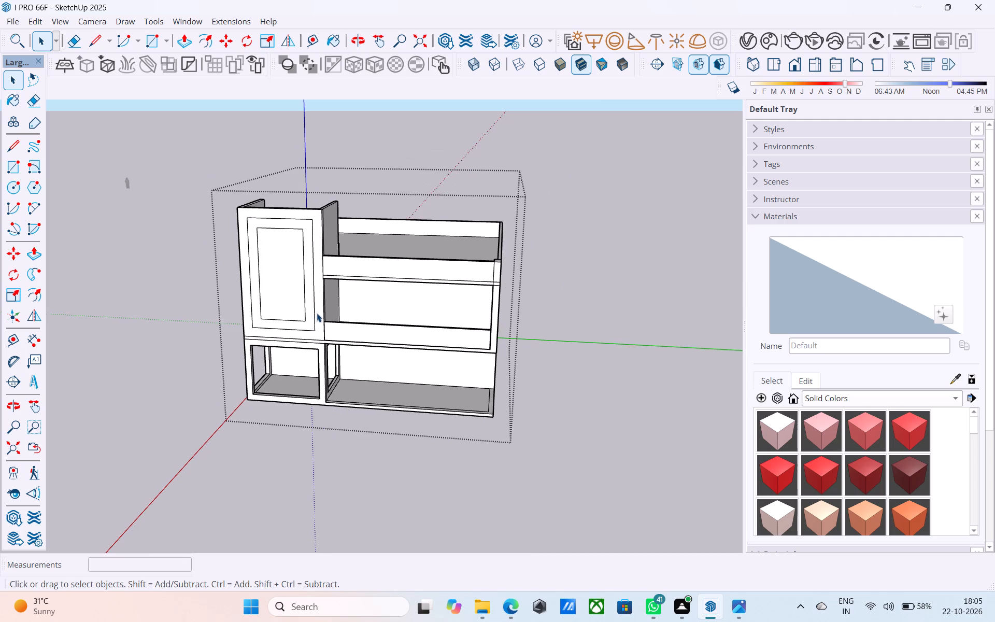
scroll(317, 313, "down", 1)
scroll(292, 145, "up", 4)
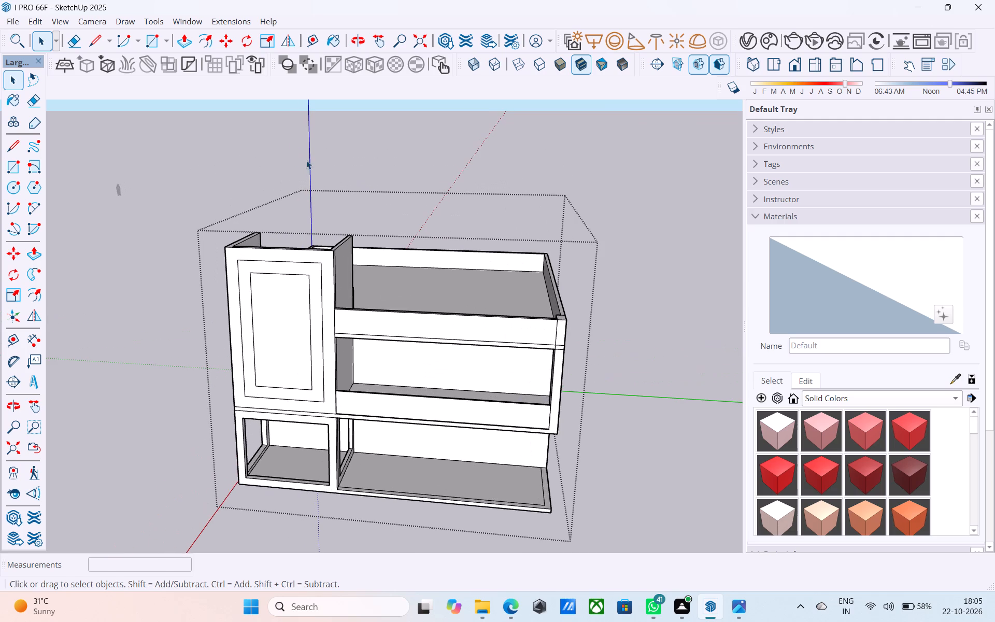
key("l")
scroll(323, 263, "up", 8)
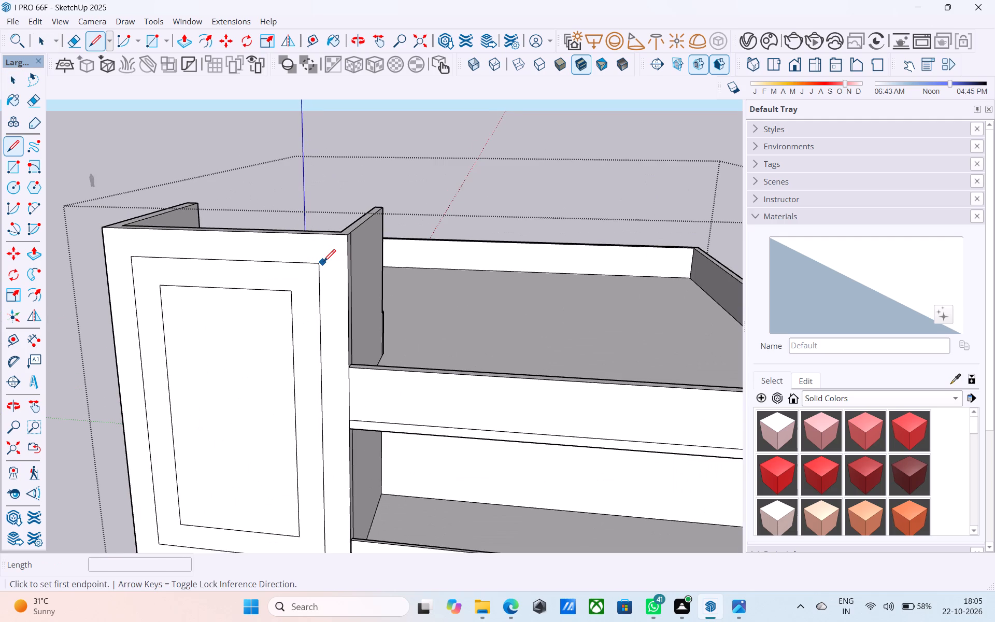
scroll(308, 271, "up", 1)
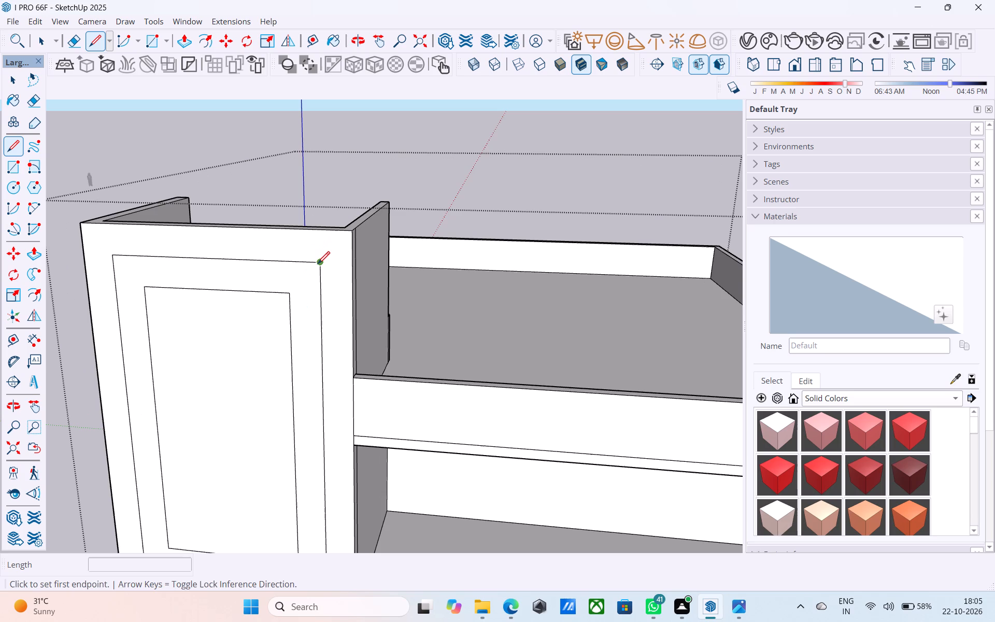
left_click(318, 265)
left_click(353, 264)
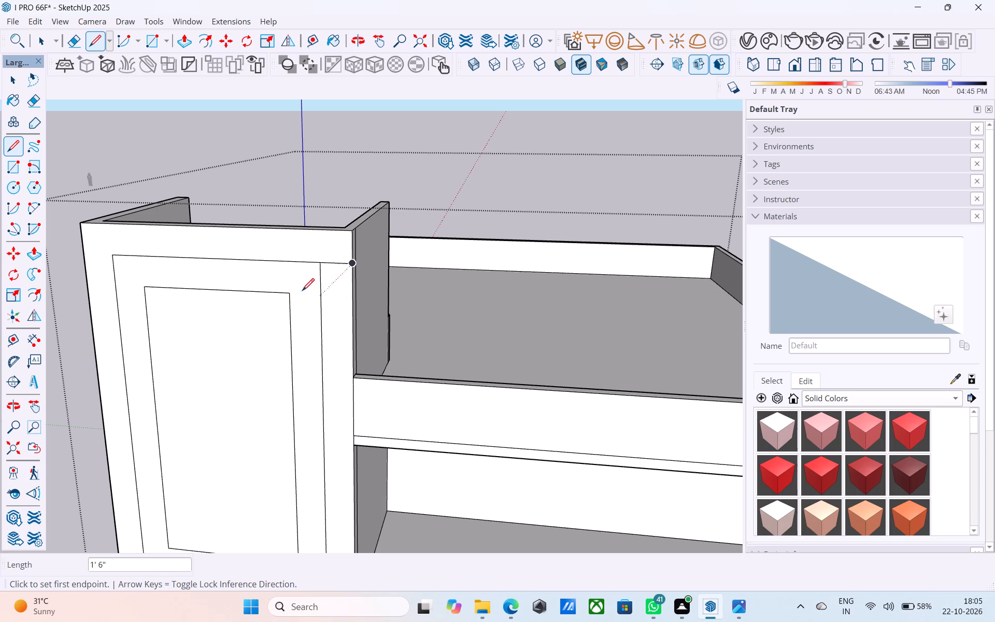
left_click(291, 294)
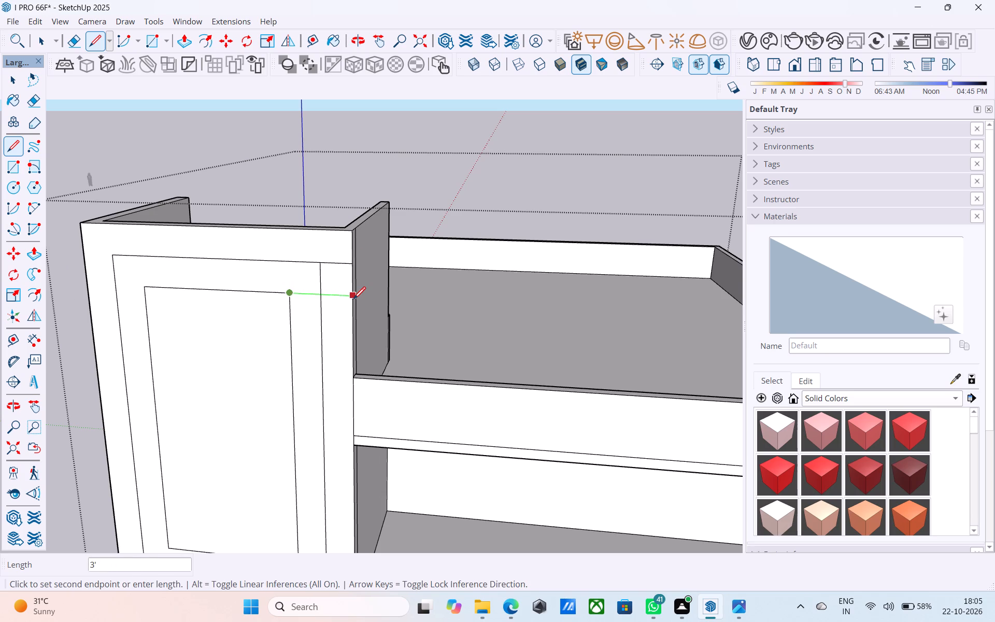
left_click(353, 300)
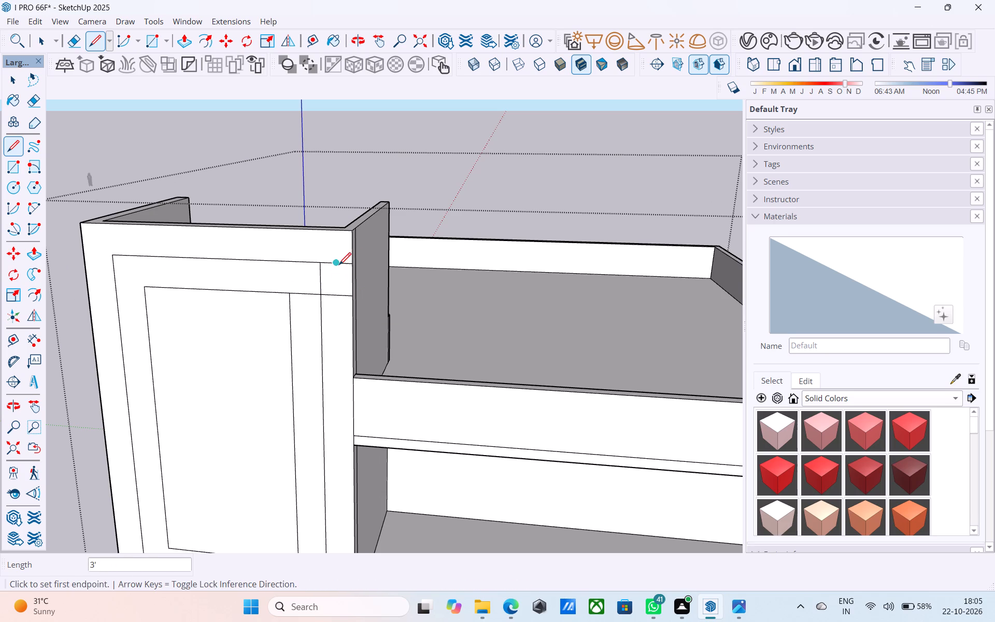
Continue both horizontal lines 10' 9" across the tower's side wall to its rear edge.
middle_click_drag(380, 246, 271, 253)
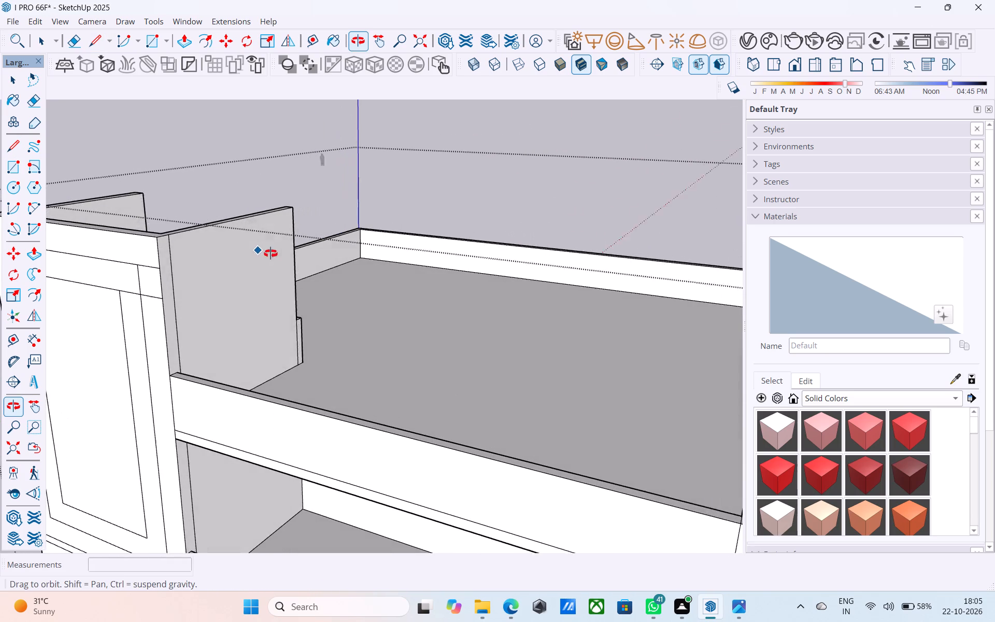
middle_click_drag(271, 253, 263, 254)
left_click(140, 266)
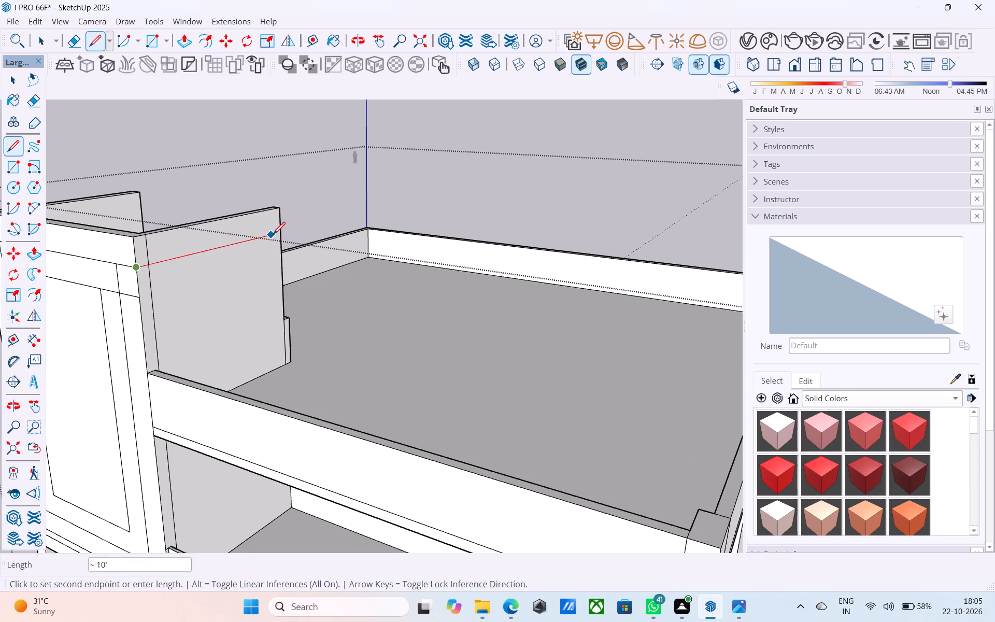
left_click(279, 233)
left_click(141, 299)
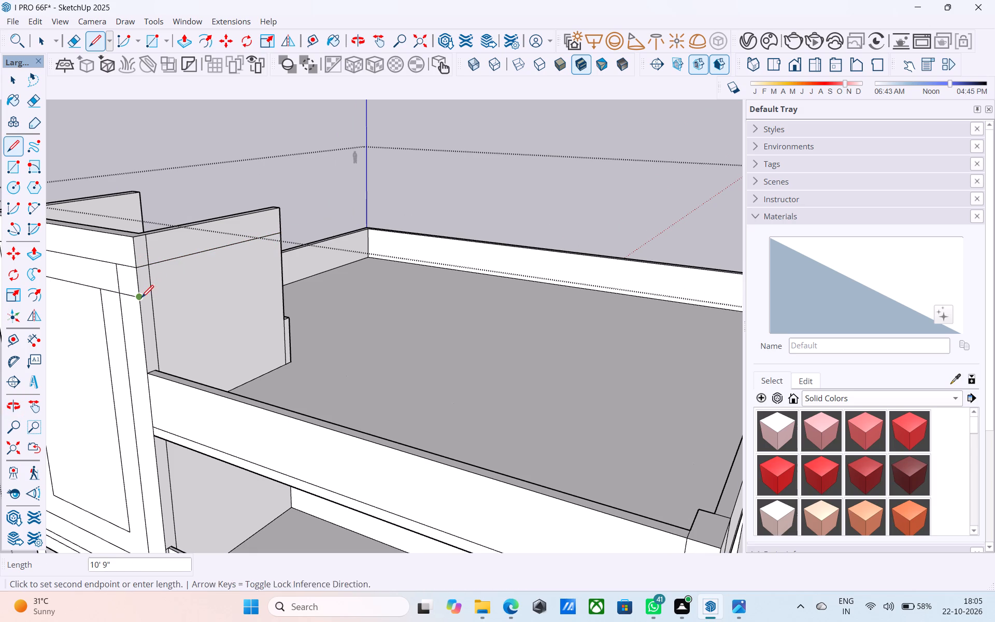
left_click(282, 255)
Erase the outer frame's short vertical segment between the two horizontal lines on the tower front.
key("e")
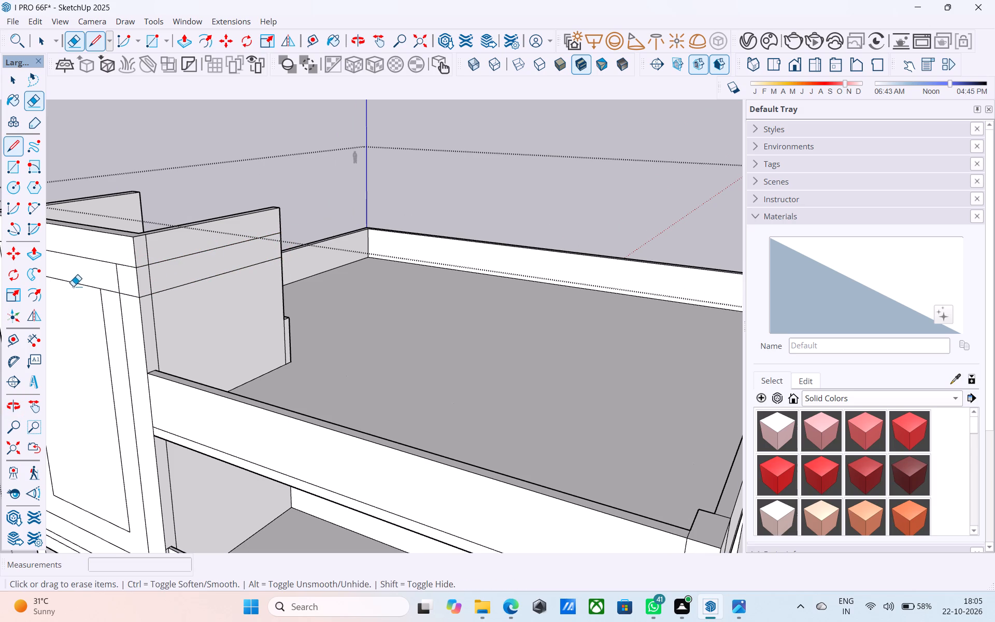
left_click_drag(124, 282, 115, 282)
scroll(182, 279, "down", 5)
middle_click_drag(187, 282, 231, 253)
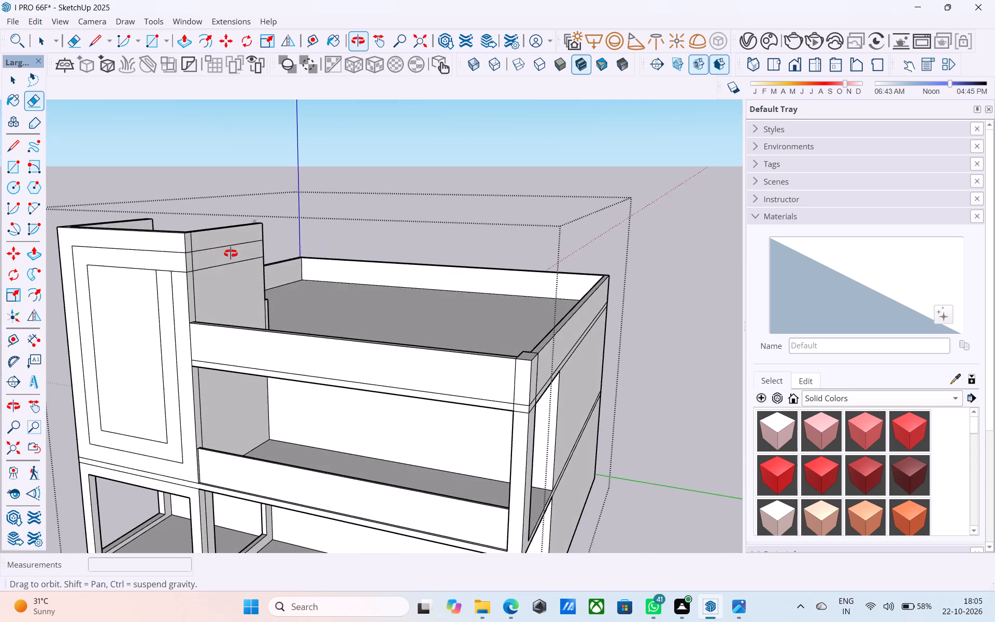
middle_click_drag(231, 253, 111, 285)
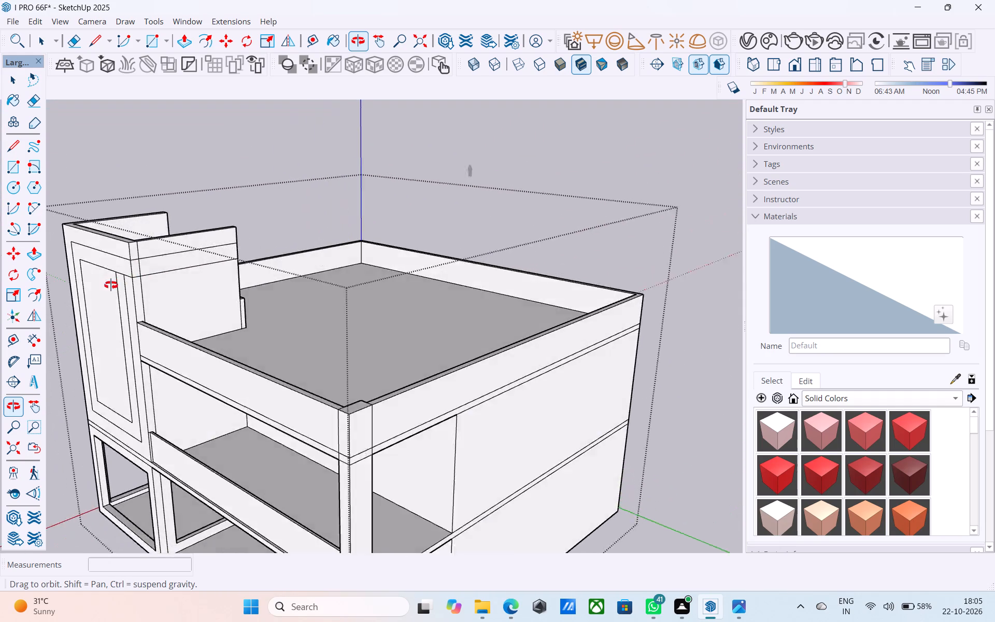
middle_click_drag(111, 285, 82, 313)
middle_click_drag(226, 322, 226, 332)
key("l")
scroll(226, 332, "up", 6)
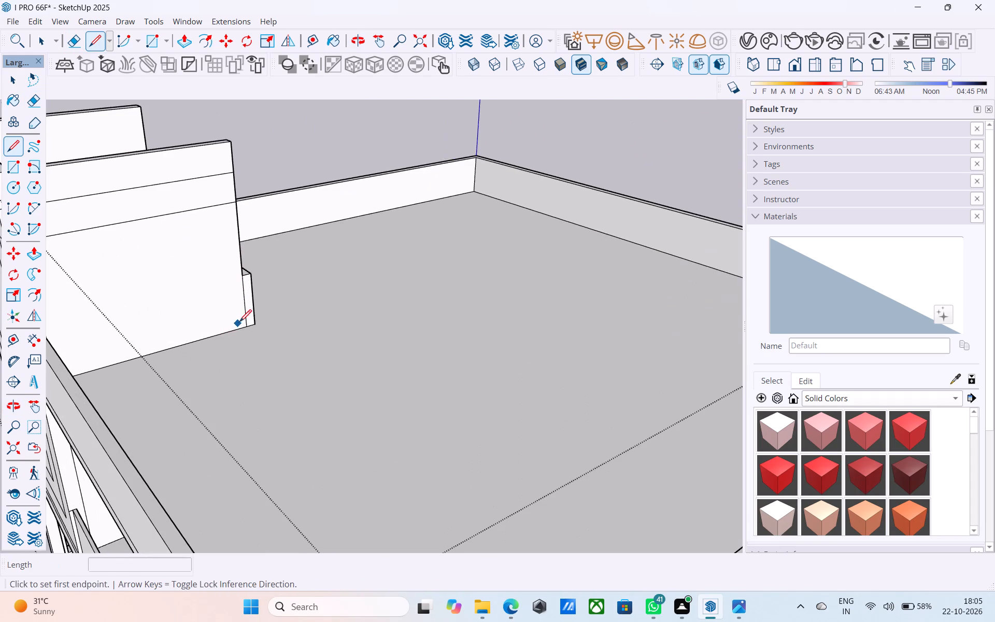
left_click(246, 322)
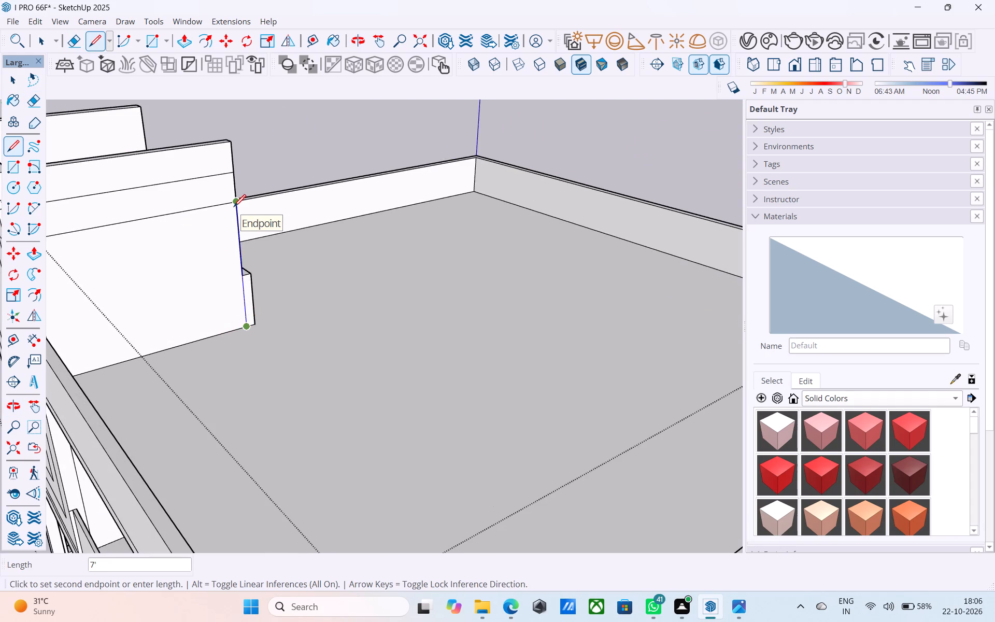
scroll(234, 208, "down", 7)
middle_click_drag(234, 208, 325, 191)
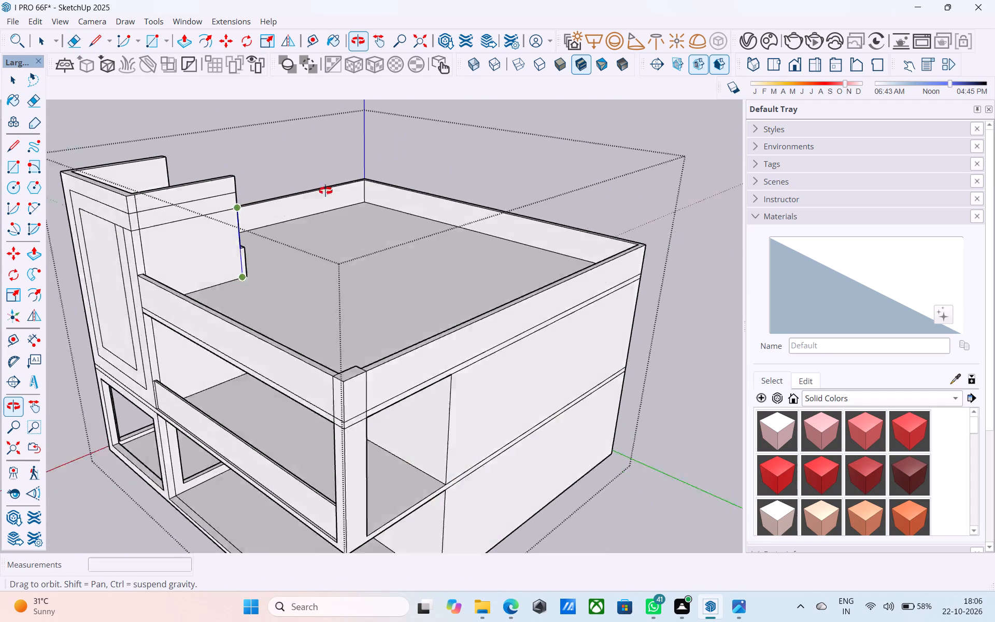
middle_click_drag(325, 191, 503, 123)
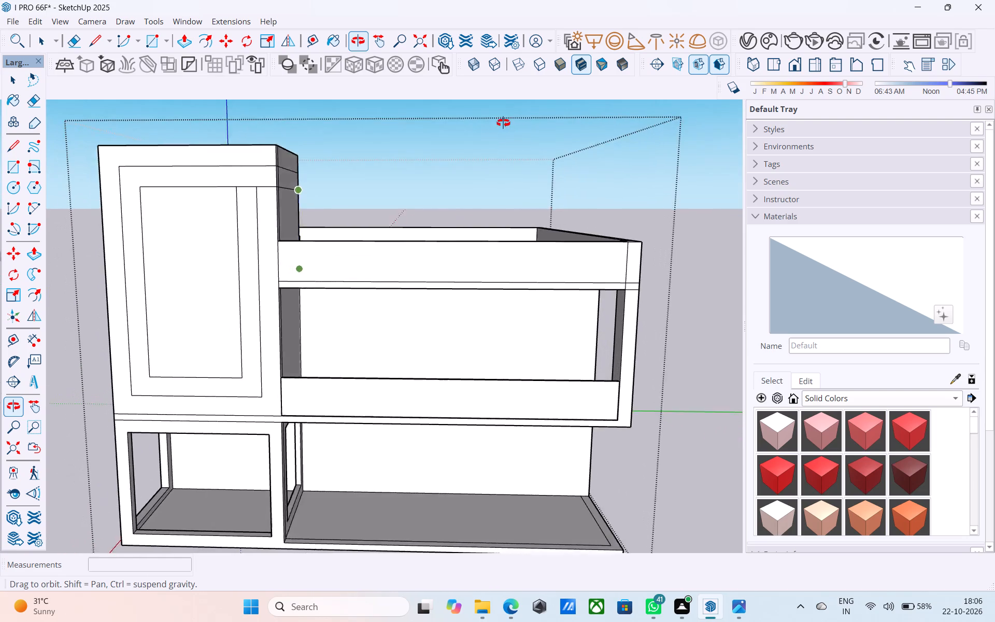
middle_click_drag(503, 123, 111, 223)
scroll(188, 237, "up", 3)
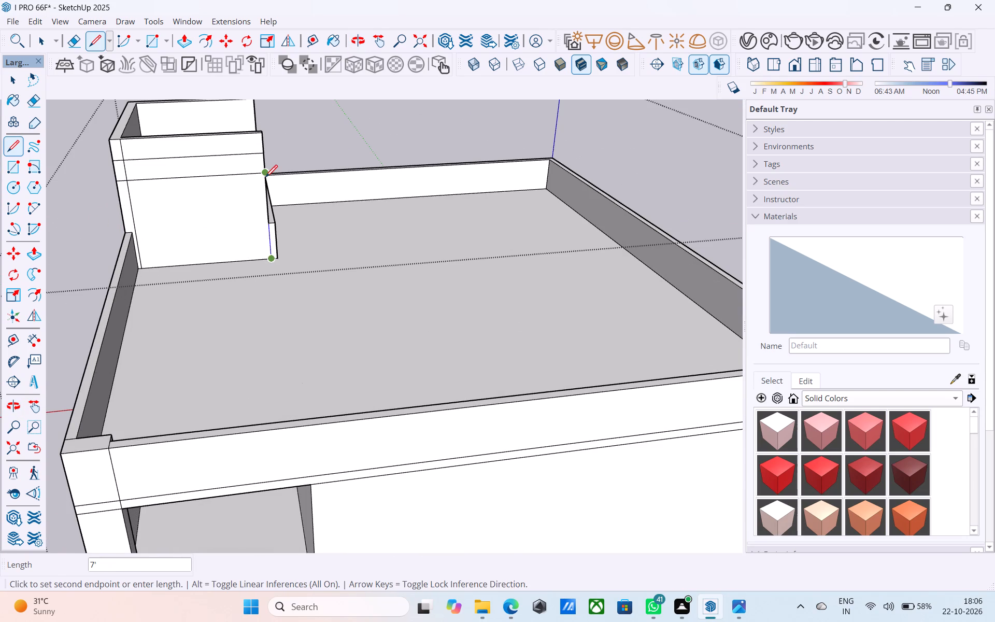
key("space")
Draw vertical lines from the inner and outer frames' upper corners on the tower's far side up to its top edge, 3' and 1' 6".
scroll(205, 262, "down", 3)
middle_click_drag(198, 277, 256, 250)
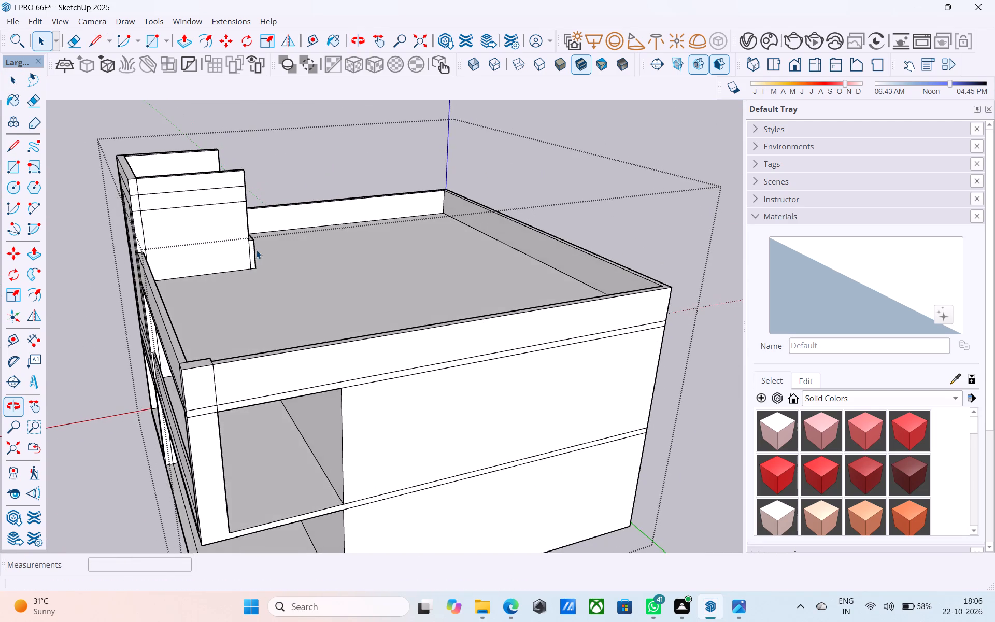
scroll(239, 202, "up", 7)
scroll(231, 189, "down", 7)
middle_click_drag(214, 214, 446, 212)
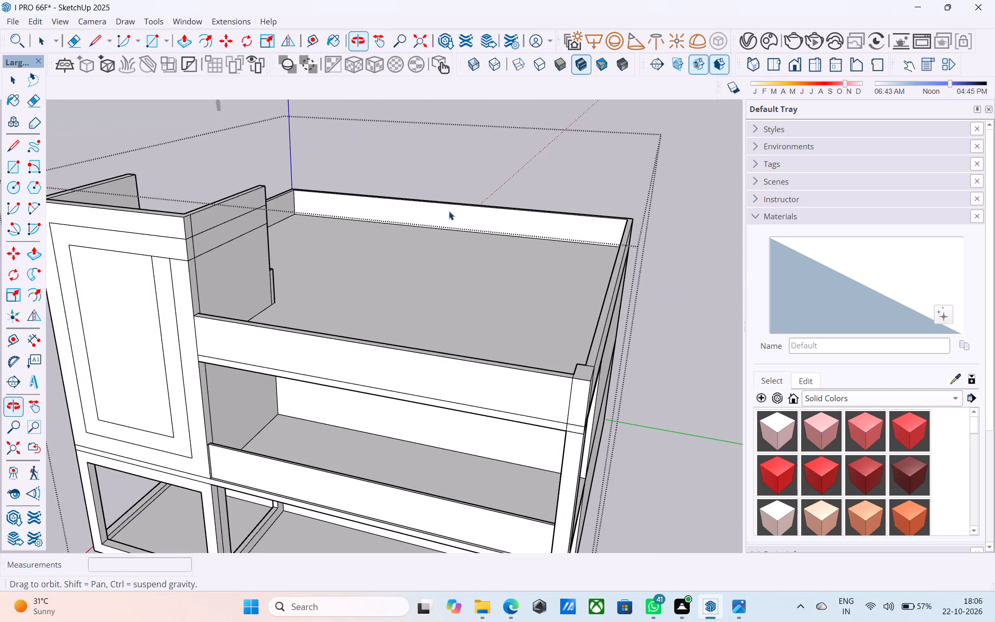
scroll(449, 205, "down", 5)
scroll(229, 232, "up", 8)
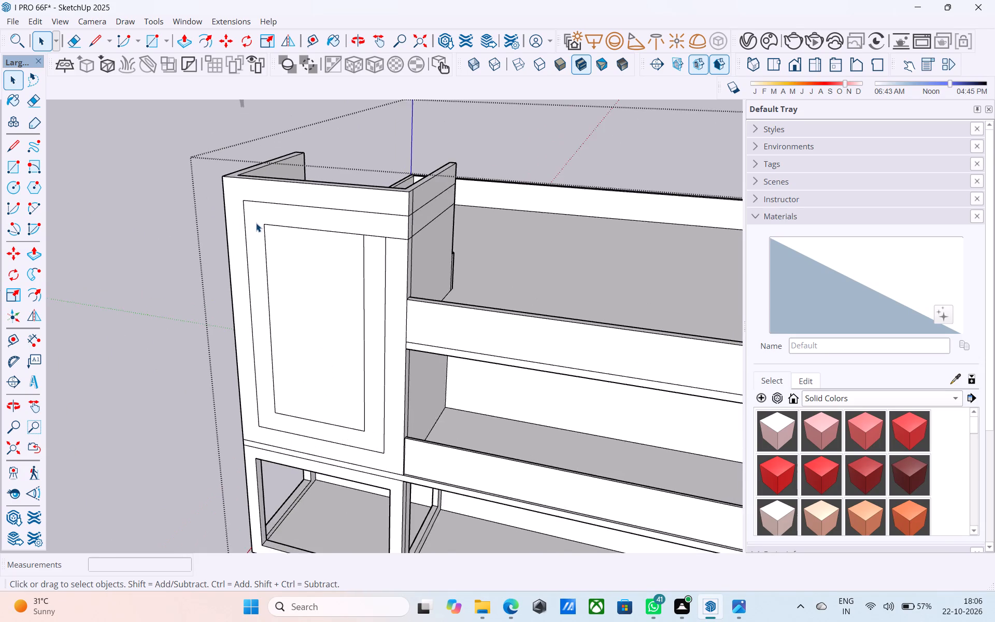
scroll(256, 223, "up", 5)
key("l")
left_click(276, 224)
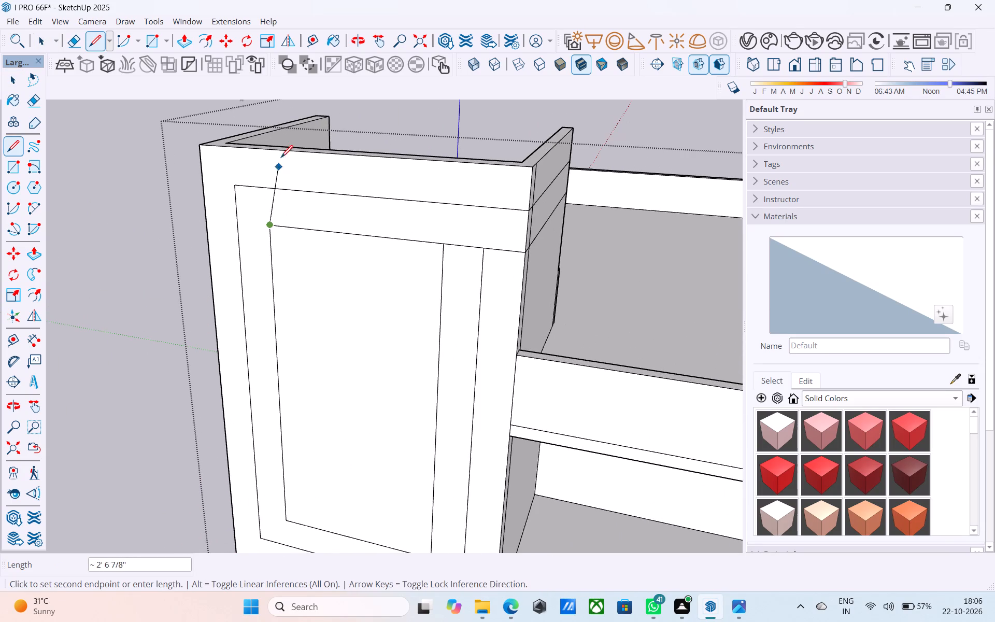
left_click(269, 149)
left_click(235, 185)
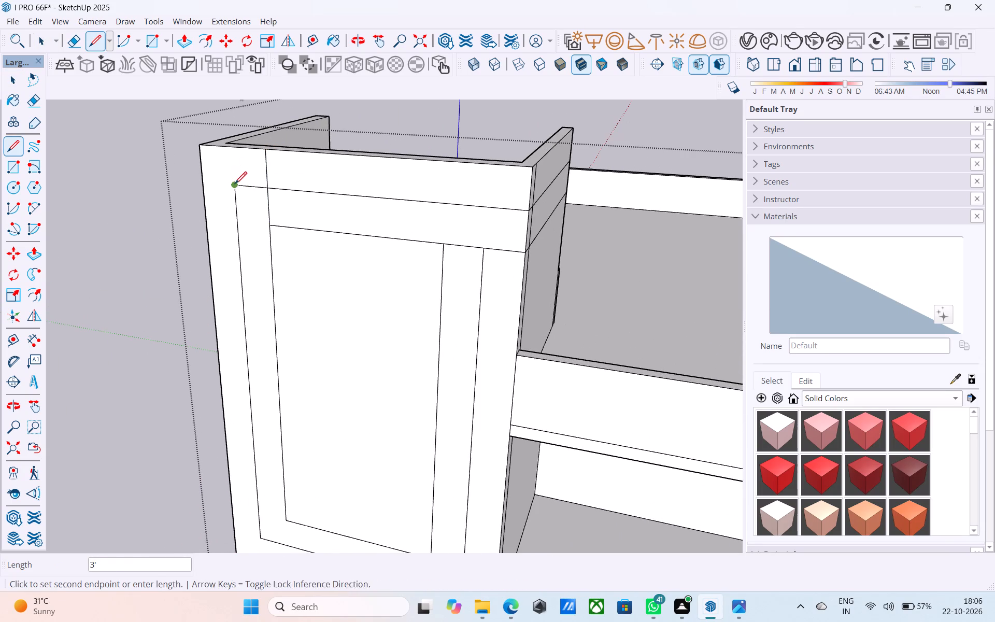
left_click(236, 147)
Erase the outer frame's top segment between the two new verticals and the inner vertical's piece above the upper horizontal line.
key("e")
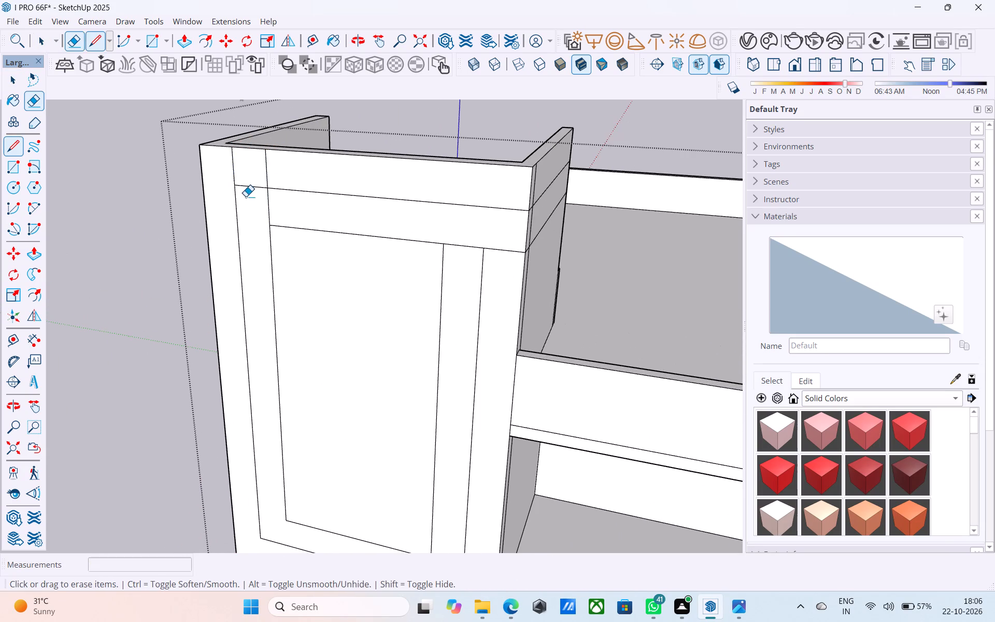
left_click_drag(258, 181, 238, 215)
key("ctrl+z")
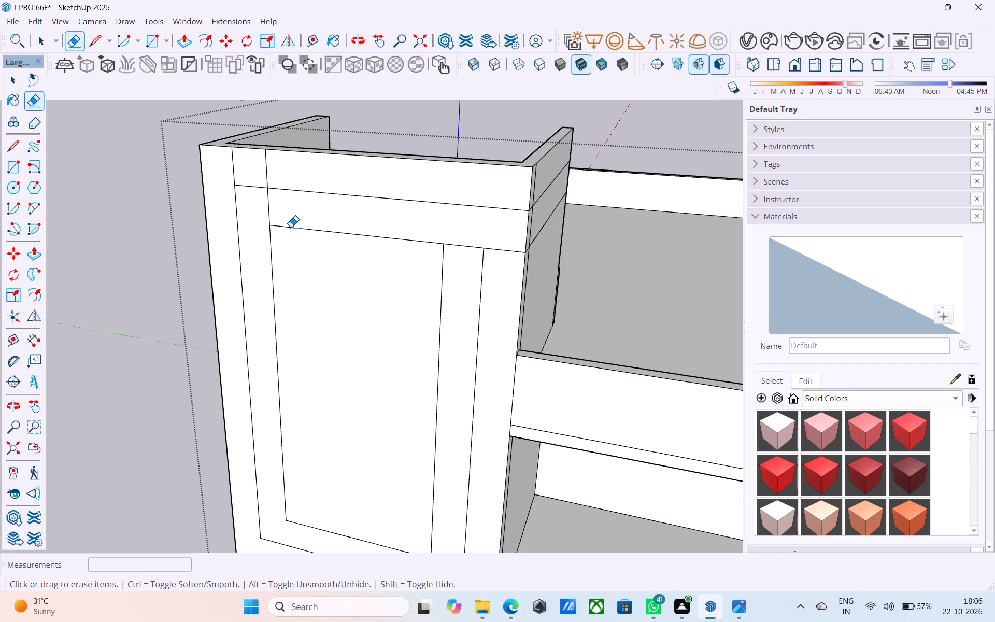
left_click(276, 209)
left_click_drag(254, 183, 254, 190)
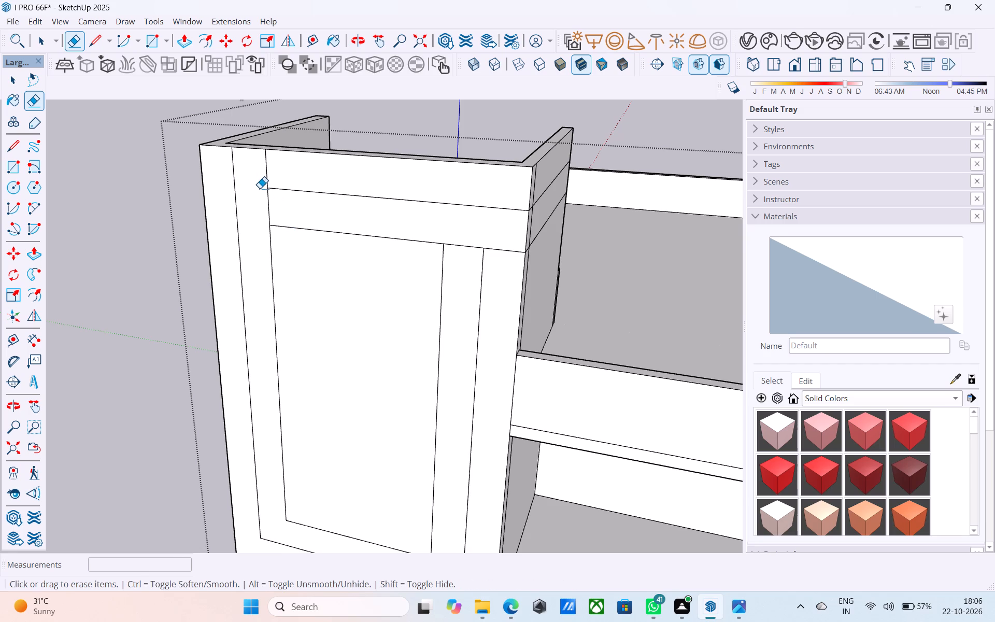
left_click(266, 179)
Erase the top piece of the vertical line beside the front corner on the tower's side wall.
middle_click_drag(342, 205, 222, 186)
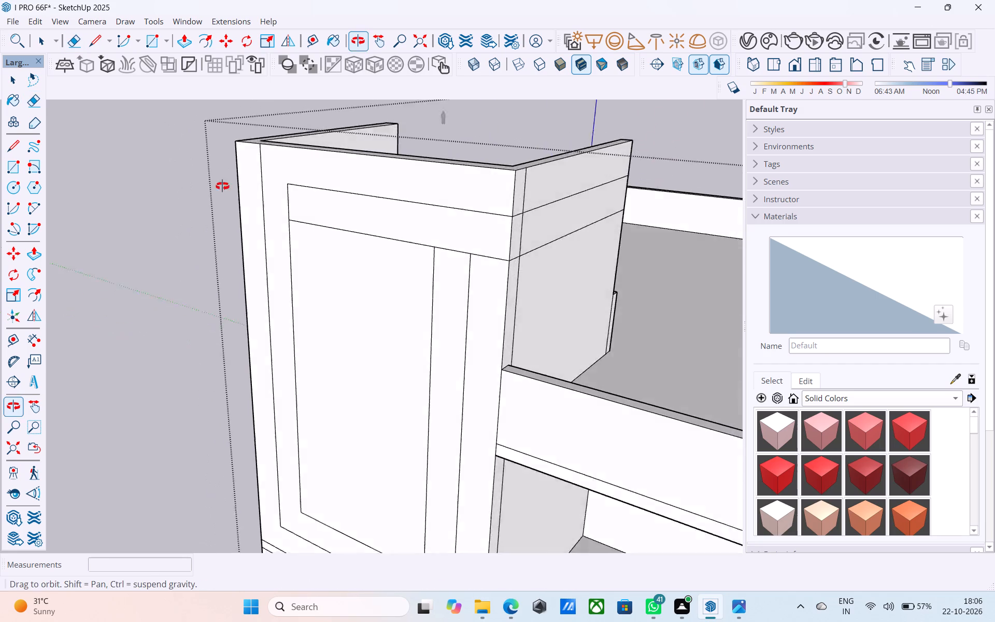
middle_click_drag(222, 186, 211, 186)
left_click(512, 196)
scroll(311, 217, "down", 6)
scroll(410, 215, "up", 2)
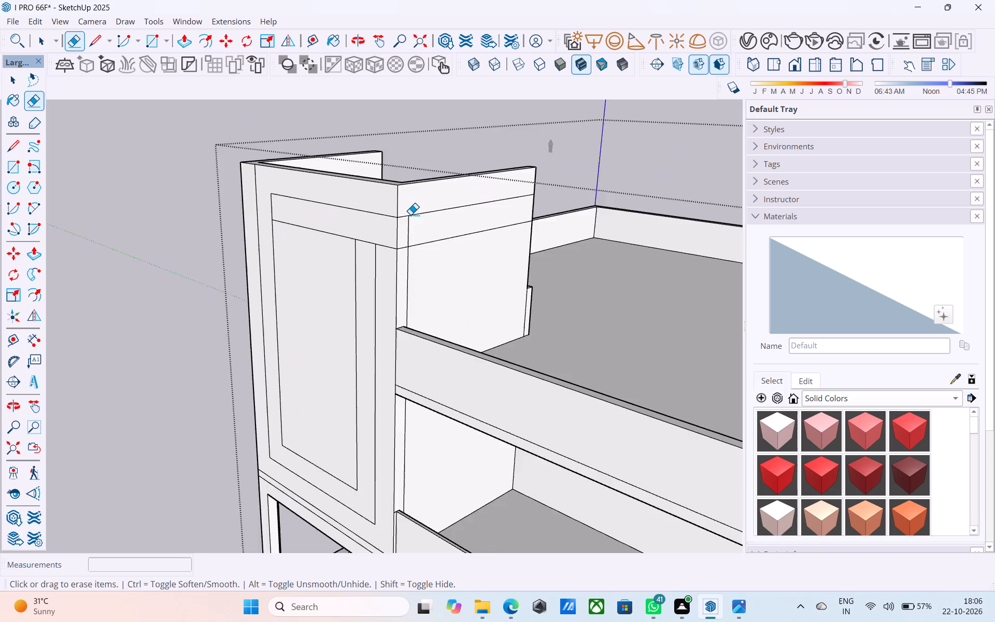
scroll(410, 215, "up", 6)
middle_click_drag(351, 233, 550, 233)
scroll(377, 238, "up", 1)
key("space")
scroll(273, 249, "down", 4)
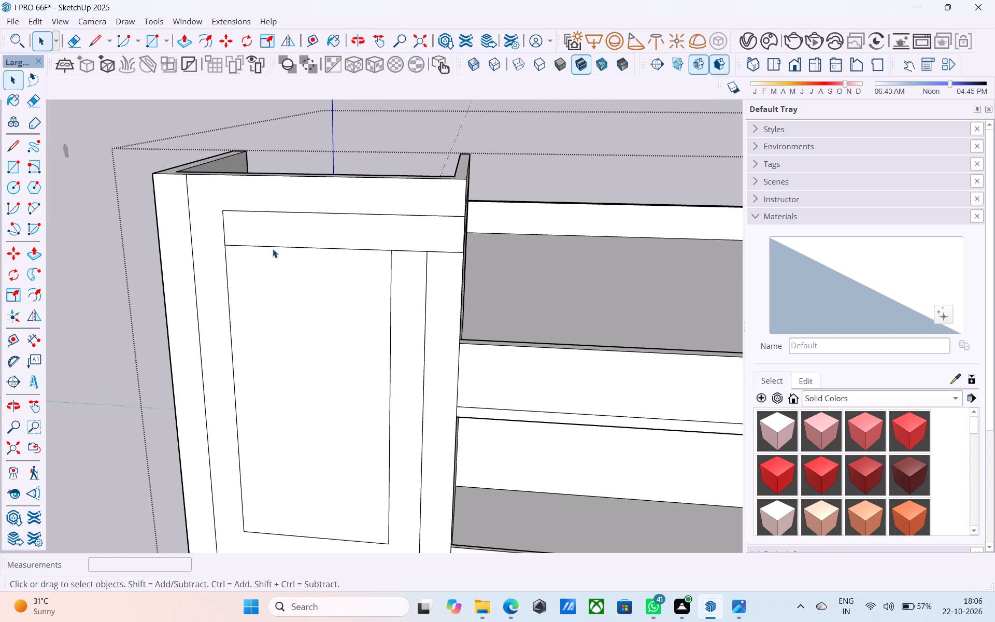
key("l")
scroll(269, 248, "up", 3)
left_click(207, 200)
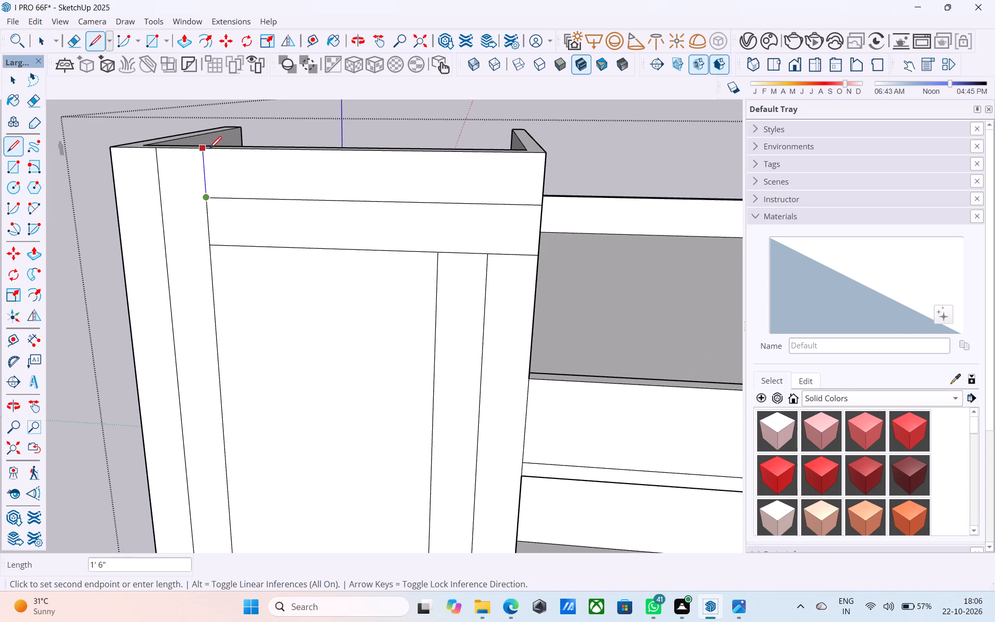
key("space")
Push/Pull the top strip of the tower's side wall 25' 9" across the house front to the corner column's inner edge.
scroll(219, 167, "down", 7)
middle_click_drag(299, 220, 167, 207)
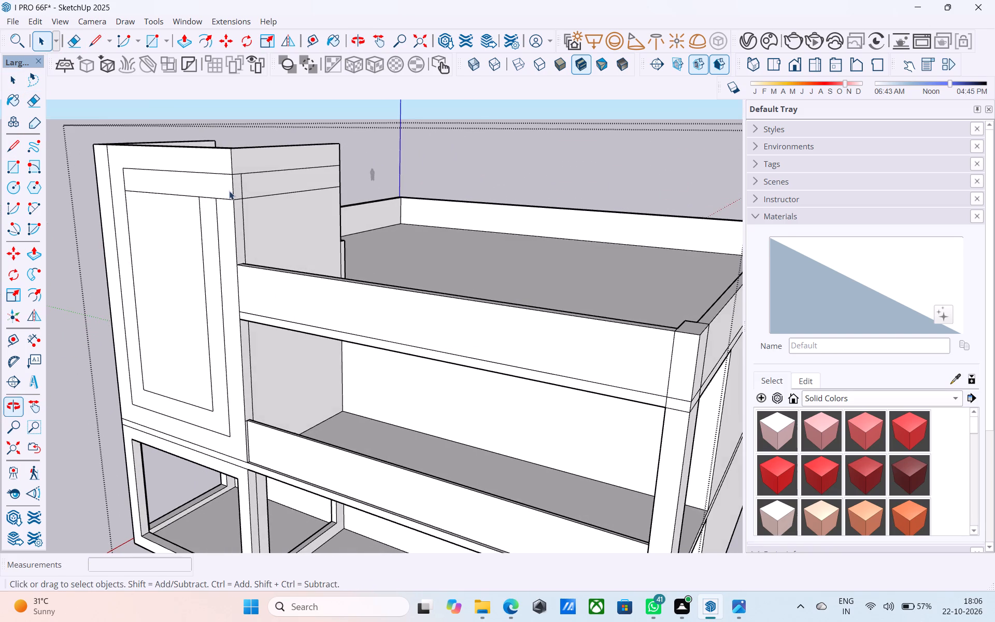
left_click(257, 165)
key("p")
left_click(257, 165)
scroll(286, 162, "down", 5)
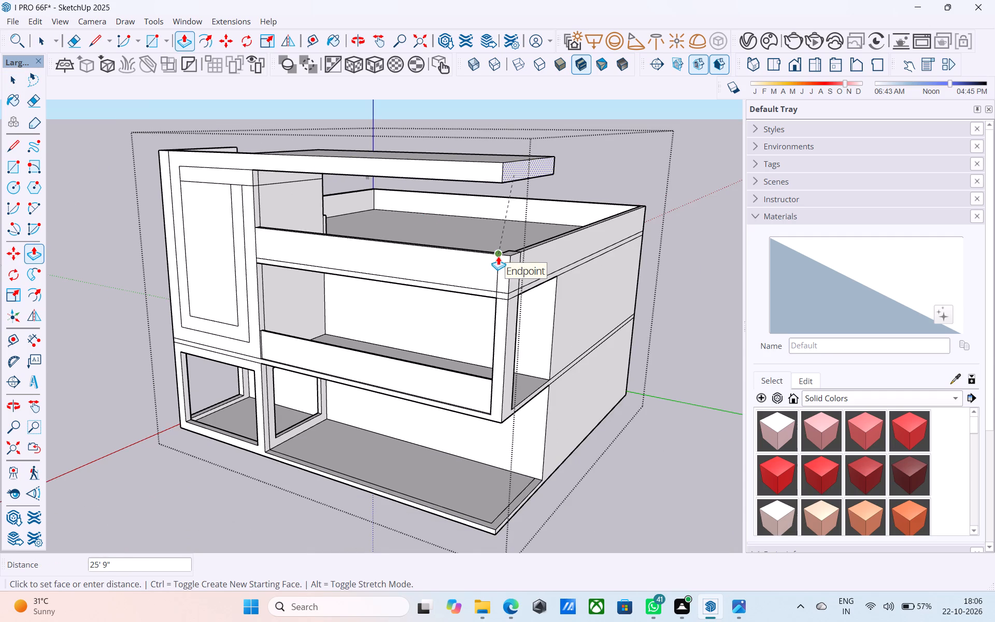
scroll(498, 256, "up", 7)
left_click(498, 256)
Extend the end face of the roof-level slab another 1' to align with the corner column's outer edge.
middle_click_drag(497, 257, 614, 206)
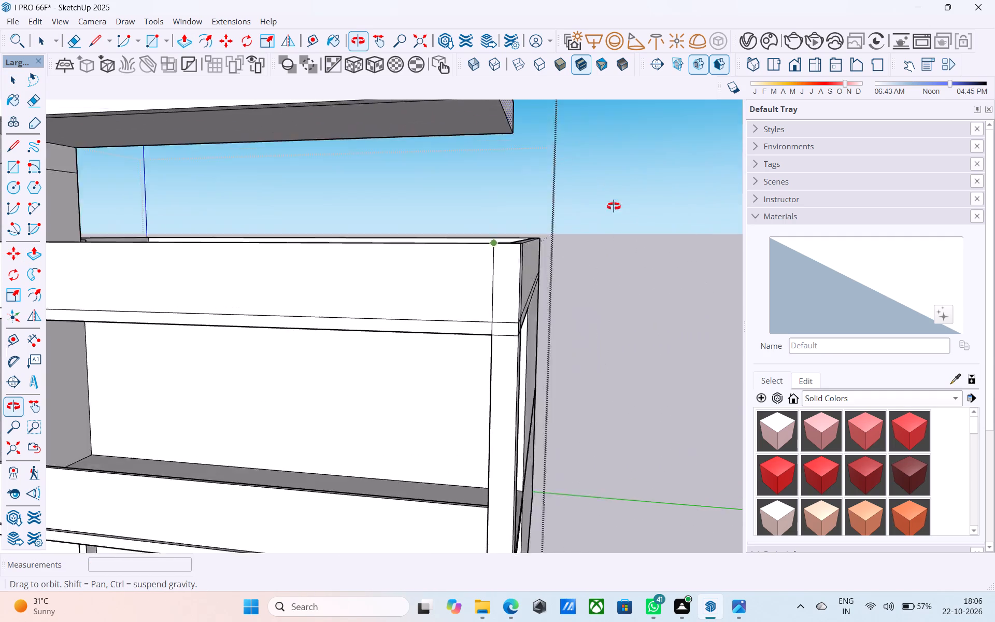
middle_click_drag(614, 206, 634, 192)
middle_click(636, 191)
middle_click(636, 191)
scroll(630, 196, "up", 1)
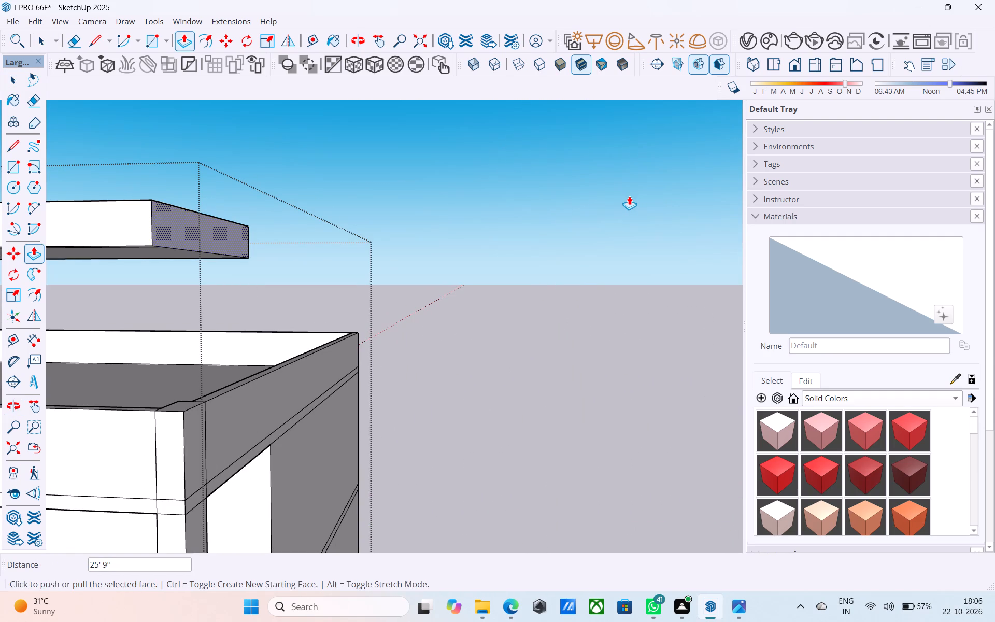
scroll(562, 221, "down", 4)
middle_click_drag(559, 224, 535, 243)
left_click(300, 255)
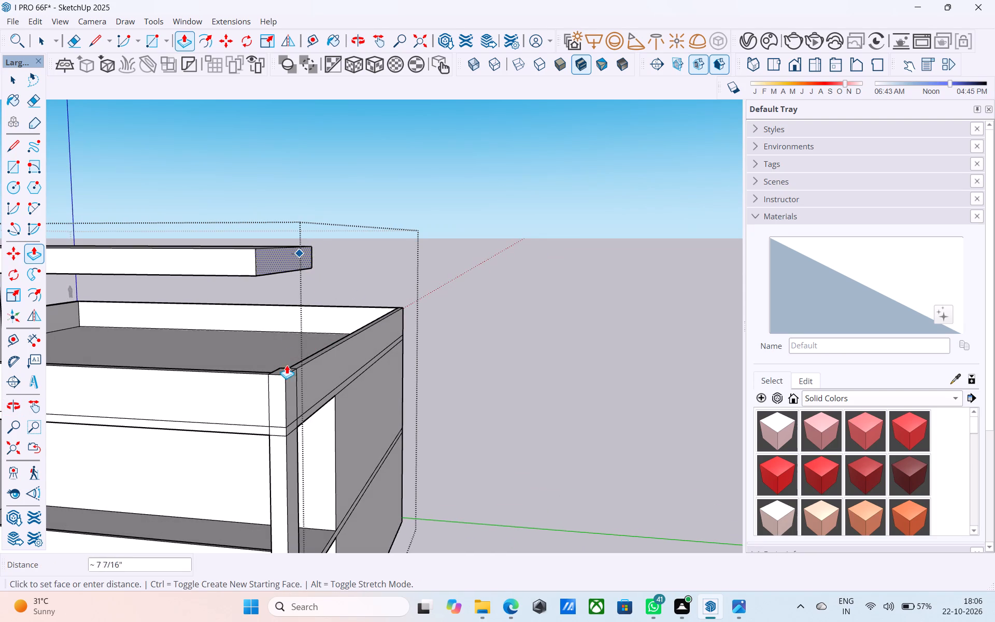
left_click(291, 376)
Push/Pull the corner column's top face up 5' 6" to the underside of the roof-level slab.
middle_click_drag(287, 371, 306, 420)
scroll(305, 426, "up", 2)
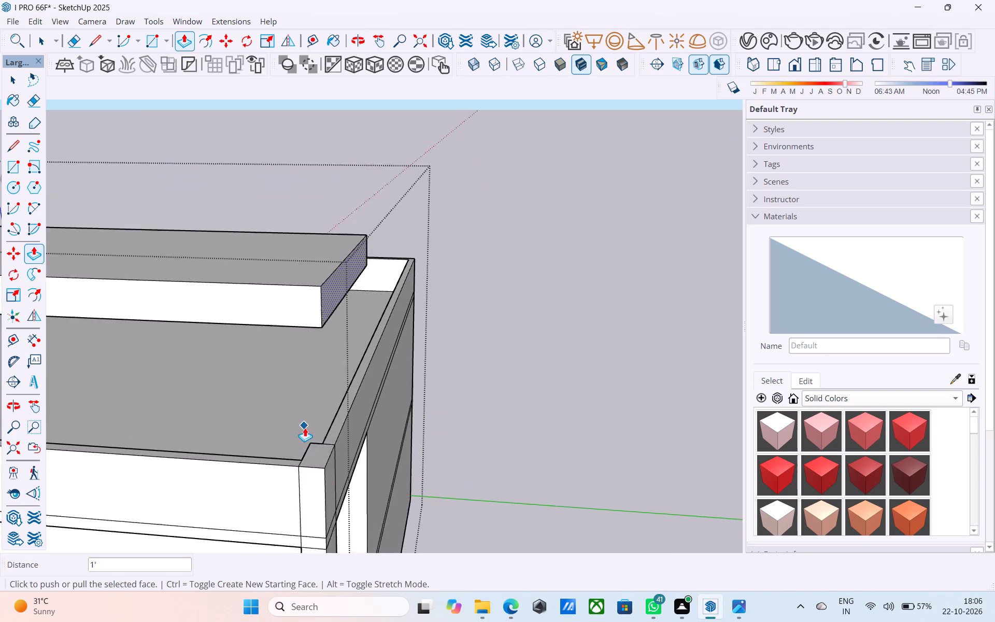
scroll(305, 428, "up", 3)
key("space")
left_click(324, 464)
key("p")
left_click(324, 464)
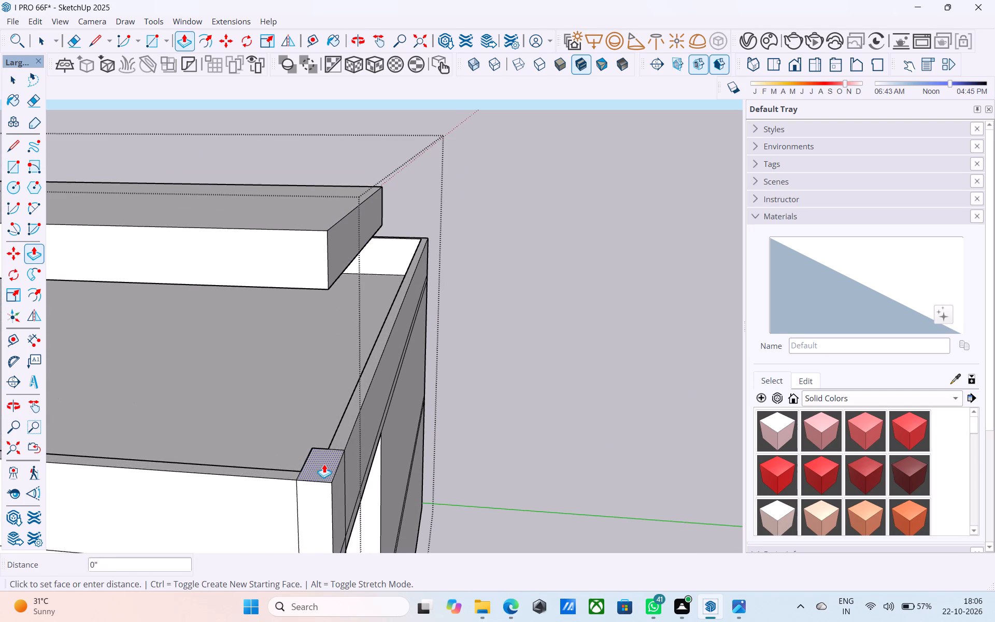
left_click(217, 282)
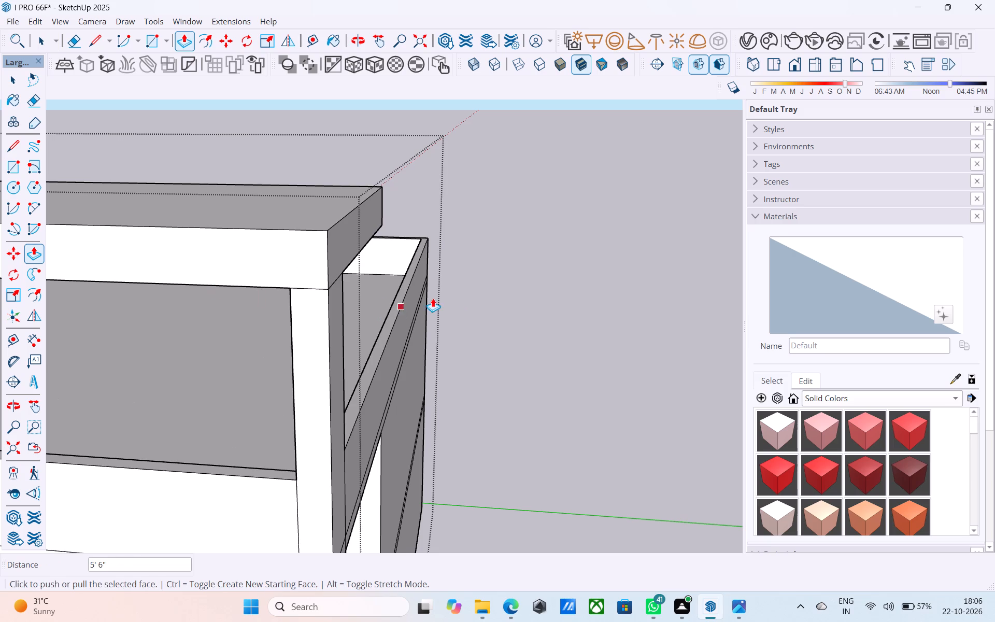
Draw a 10' by 12' rectangle over the tower's open top, between its opposite inner corners.
scroll(466, 292, "down", 7)
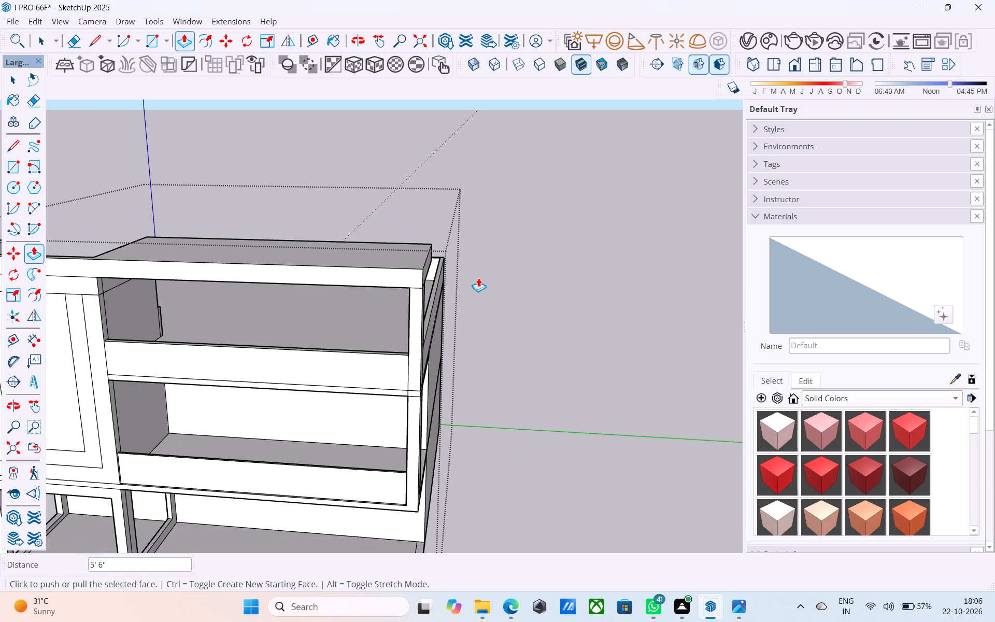
scroll(479, 278, "down", 6)
middle_click_drag(473, 315, 524, 213)
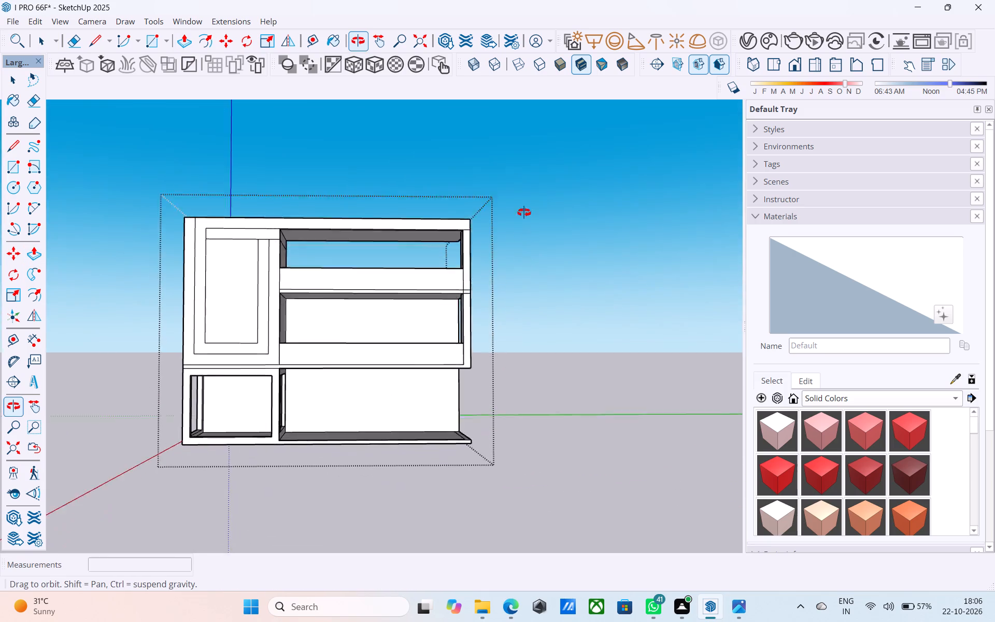
middle_click_drag(524, 213, 565, 376)
middle_click_drag(232, 294, 440, 286)
scroll(441, 278, "up", 6)
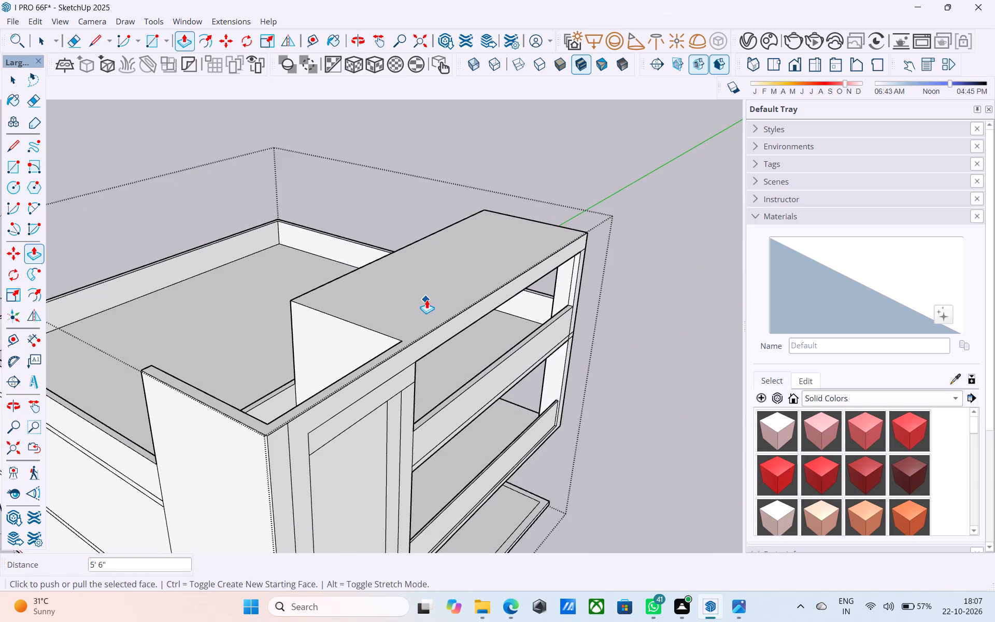
scroll(427, 300, "down", 4)
middle_click_drag(421, 302, 435, 303)
middle_click_drag(427, 314, 436, 308)
scroll(401, 342, "up", 5)
scroll(435, 308, "down", 6)
middle_click_drag(434, 308, 438, 352)
scroll(417, 347, "up", 5)
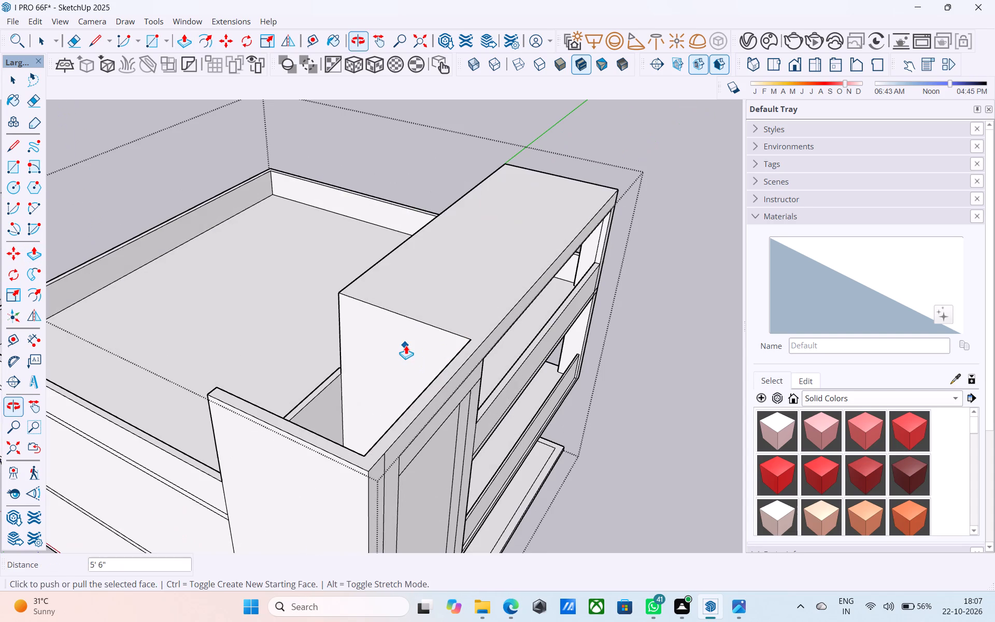
middle_click(404, 344)
key("r")
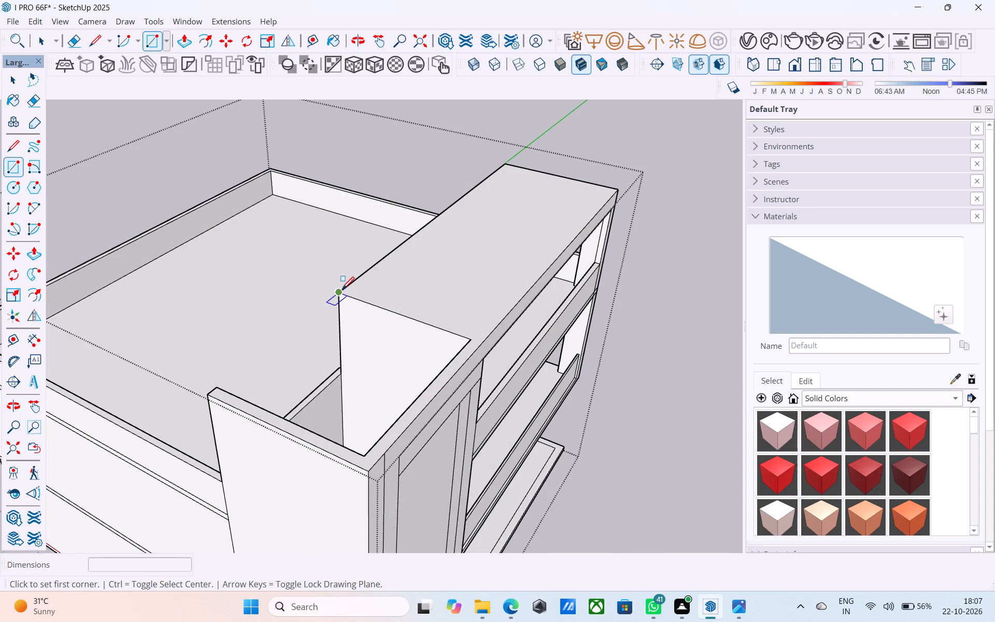
left_click(340, 290)
left_click(362, 458)
Reverse the new rectangular face covering the tower's top.
key("space")
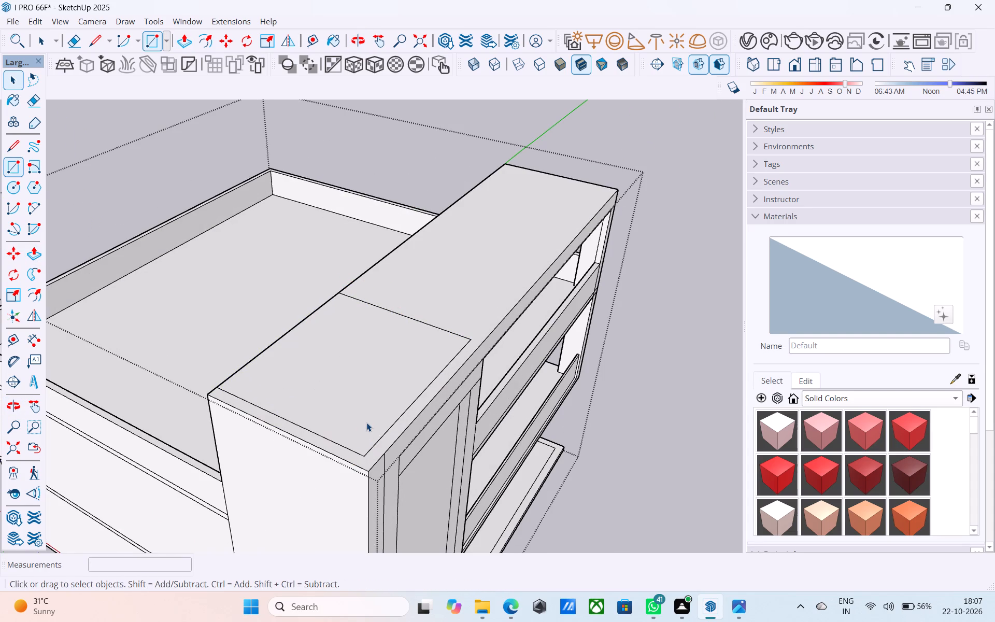
left_click(366, 421)
right_click(366, 421)
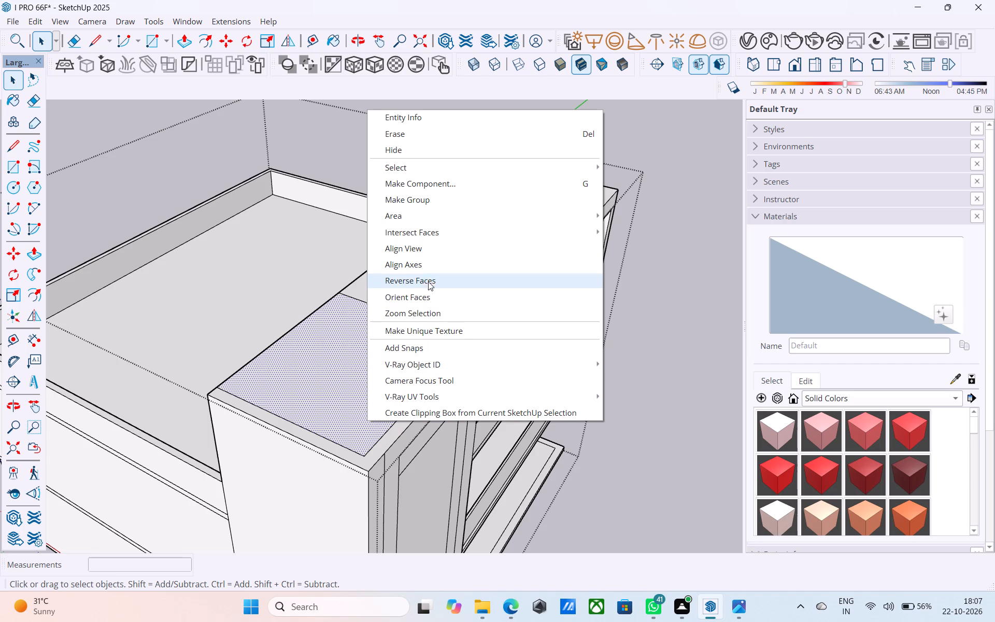
left_click(431, 275)
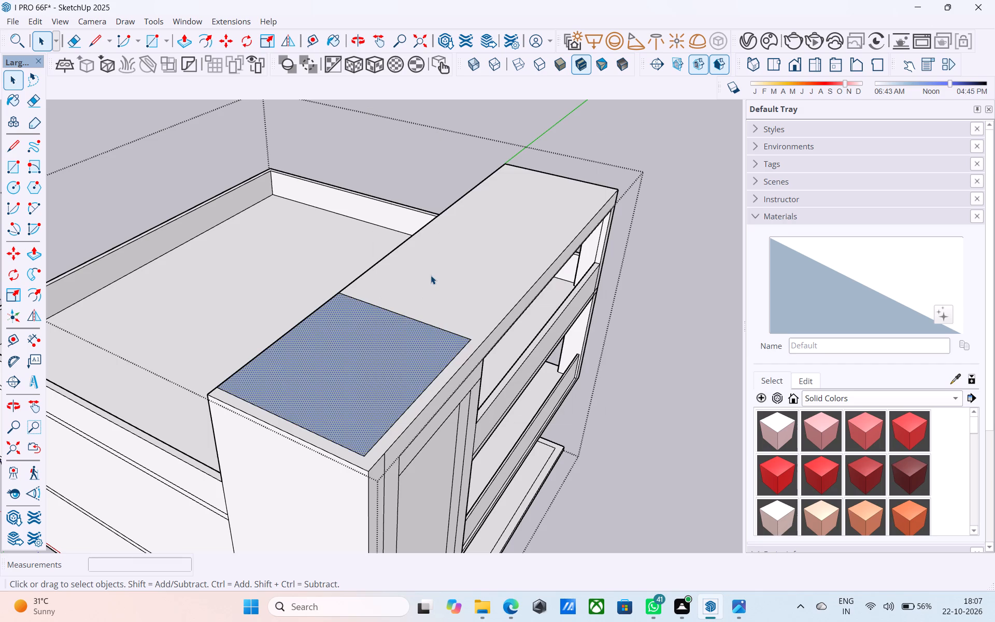
Draw a 6" vertical line up from each of two diagonally opposite corners of the tower's top rectangle.
key("l")
left_click(334, 292)
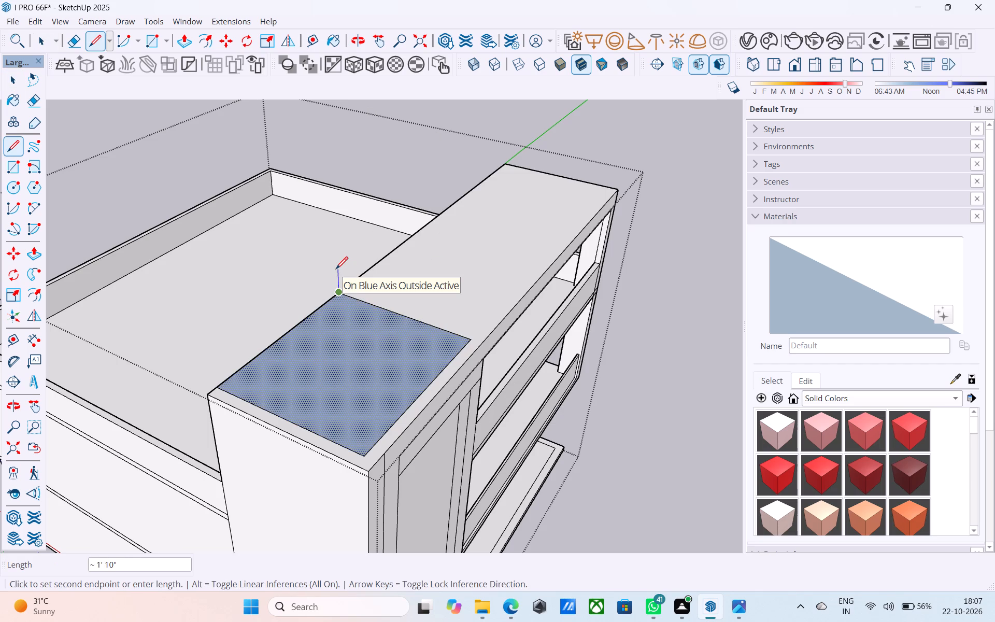
type("6\"")
key("Return")
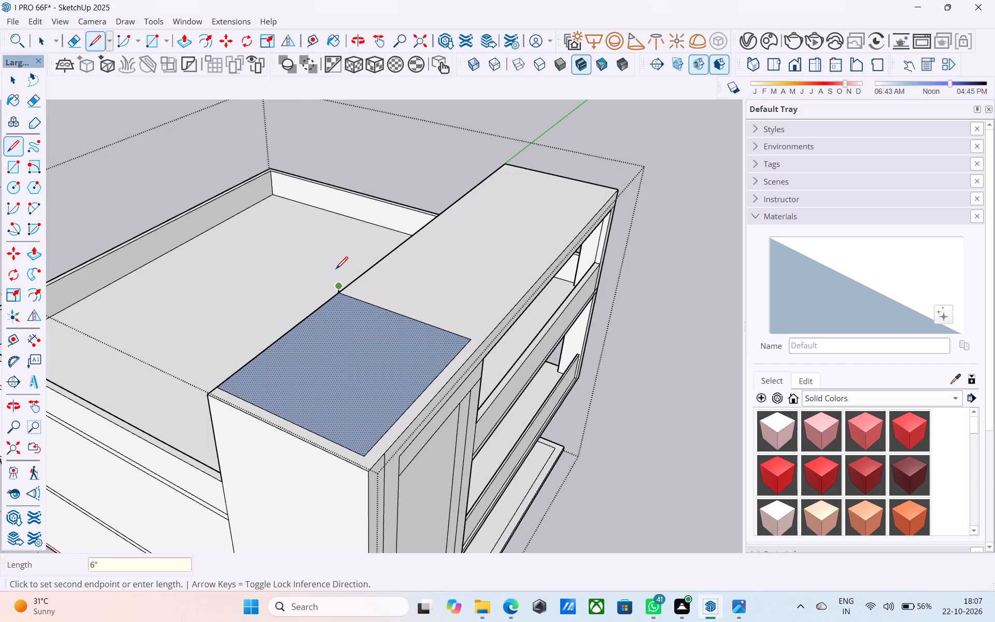
key("space")
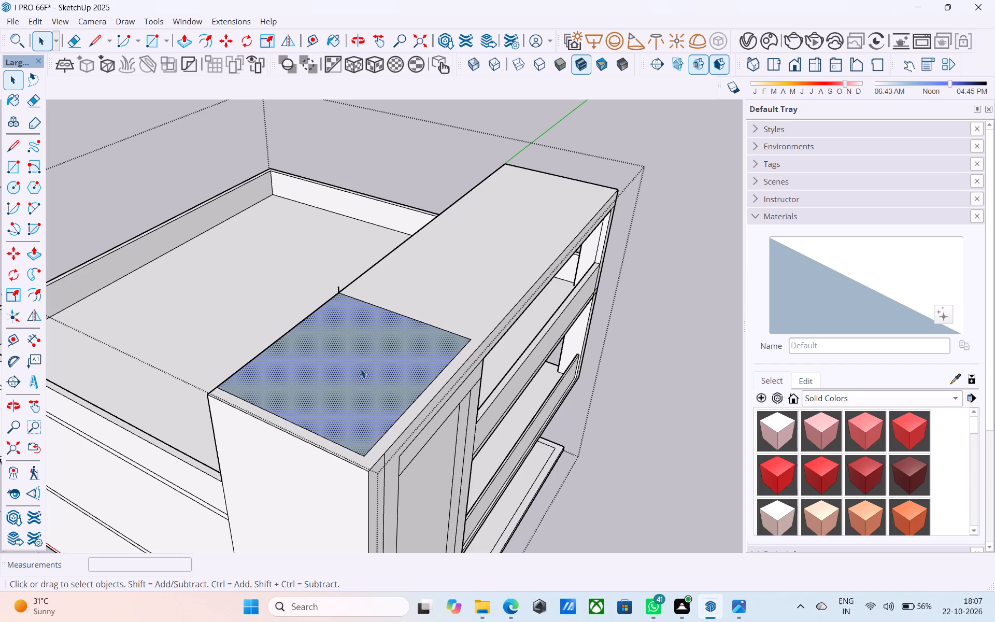
key("l")
scroll(334, 288, "down", 1)
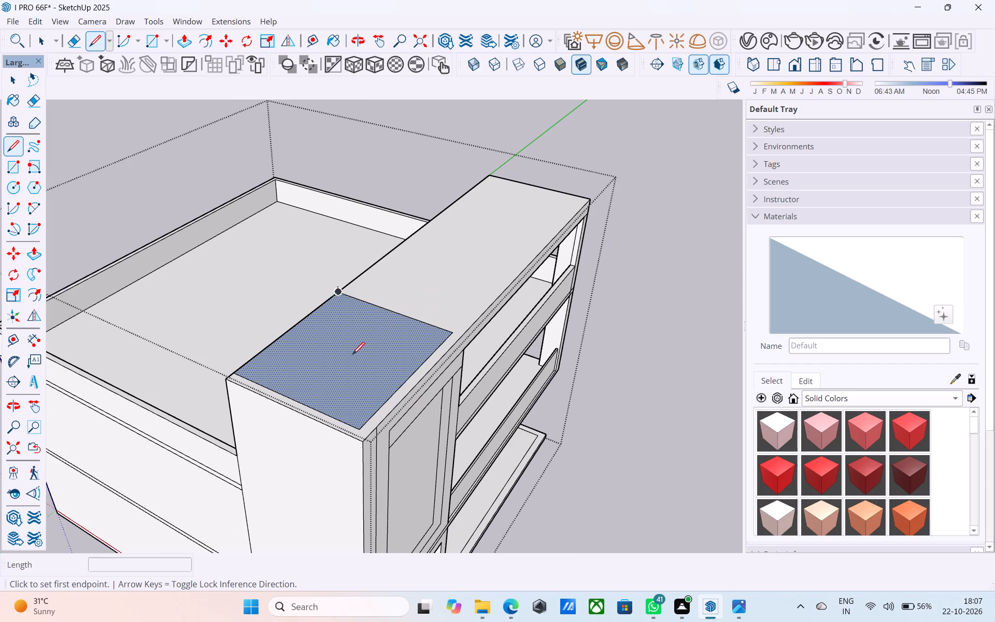
middle_click_drag(352, 373, 339, 375)
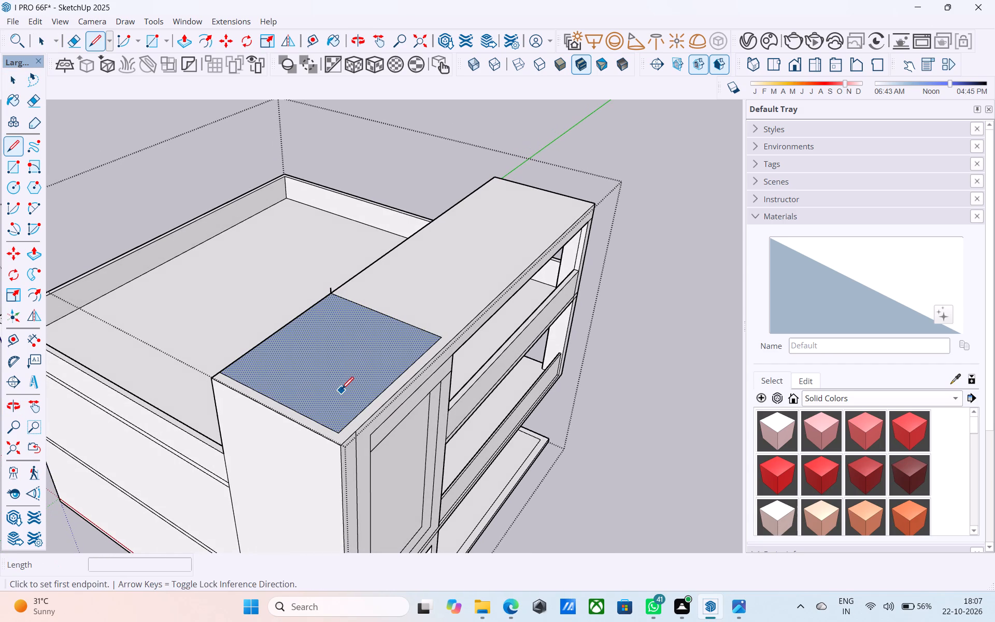
left_click(338, 432)
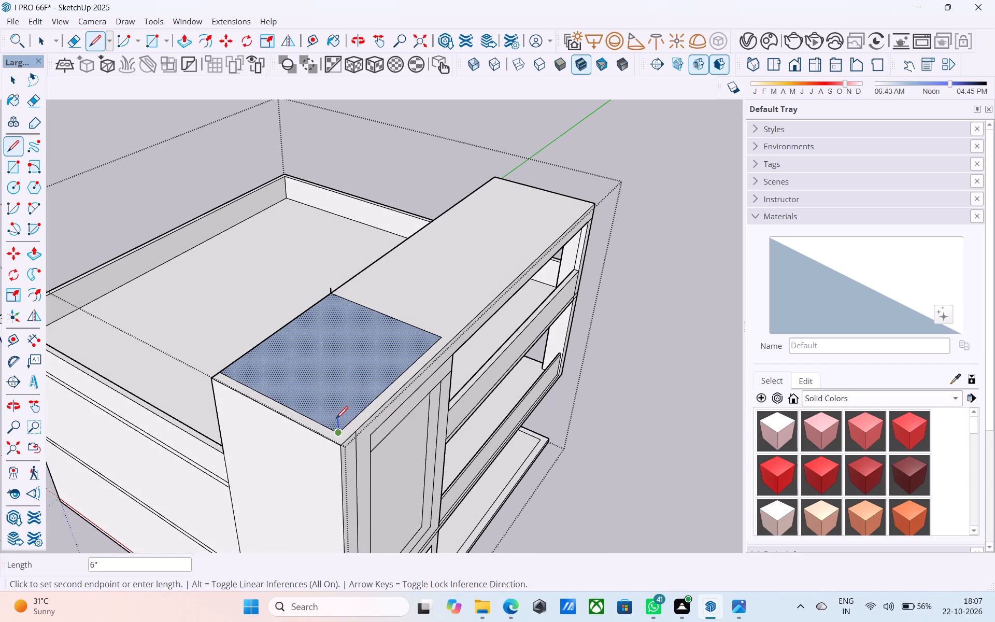
type("6\"")
key("Return")
Draw a 10' by 12' rectangle between the upper ends of the two 6" vertical lines above the tower.
key("r")
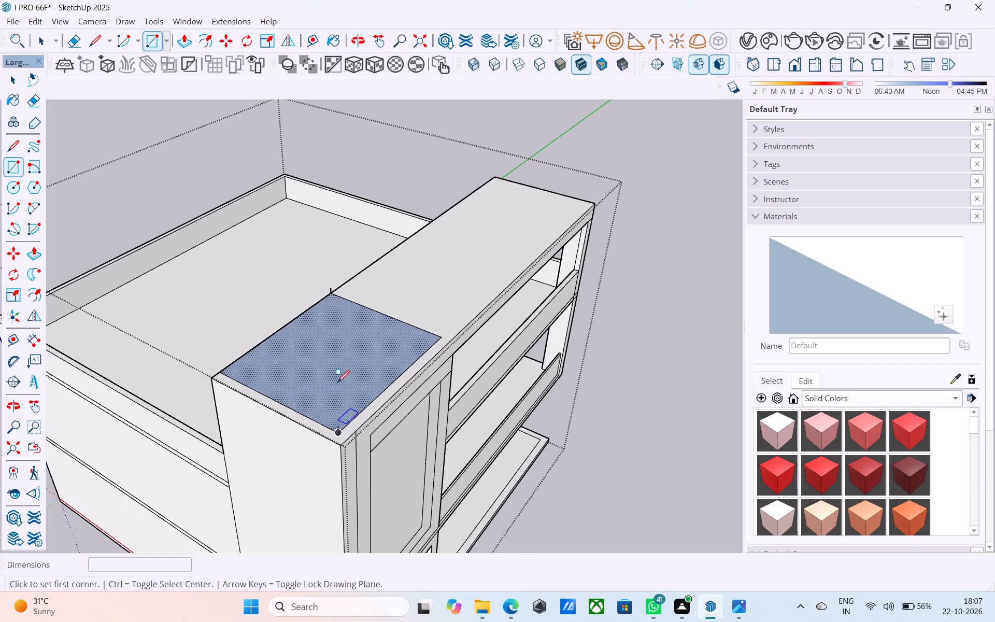
left_click(331, 288)
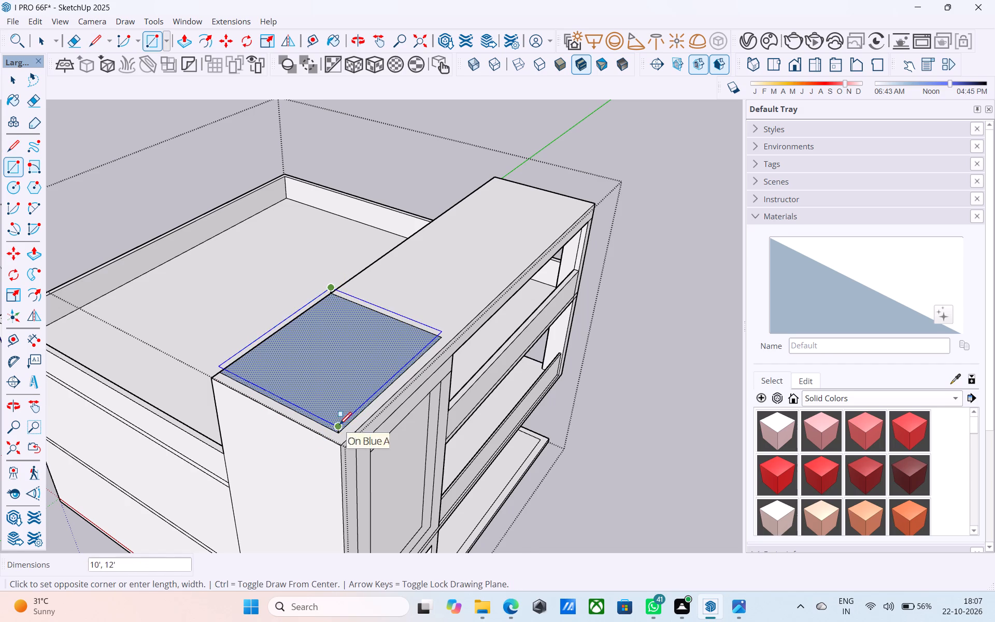
left_click(339, 426)
key("space")
Draw 6" vertical edges at the raised rectangle's two remaining corners to close its sides down to the tower top.
key("l")
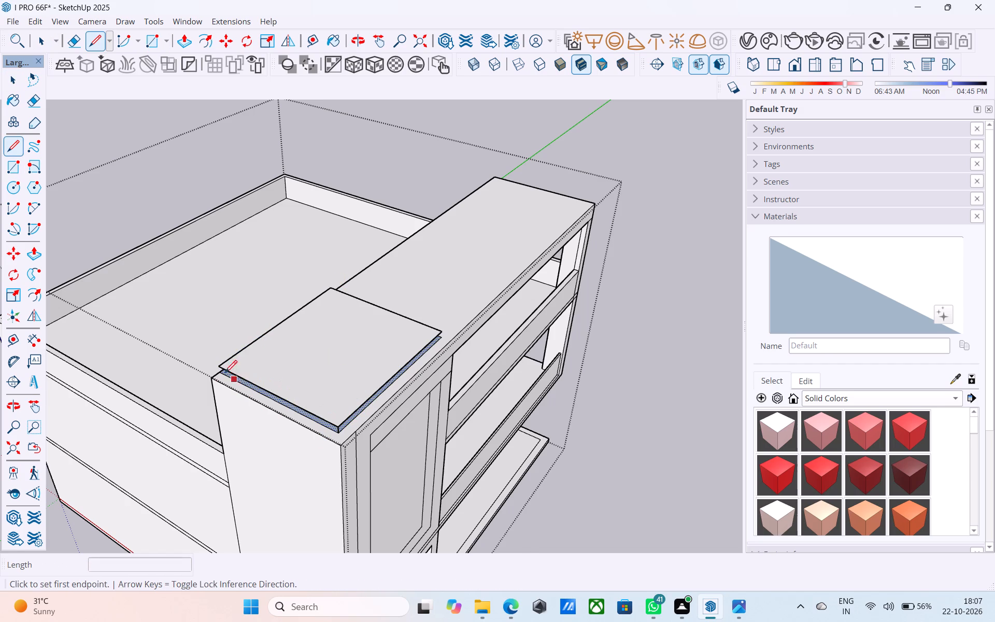
scroll(222, 369, "up", 3)
left_click(222, 369)
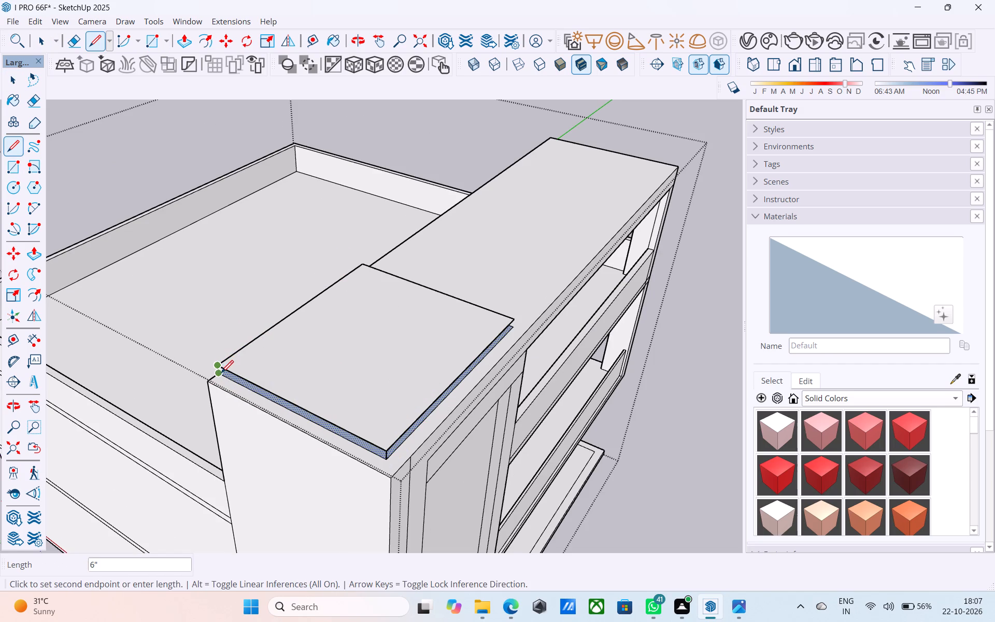
left_click(221, 374)
middle_click_drag(493, 359, 372, 368)
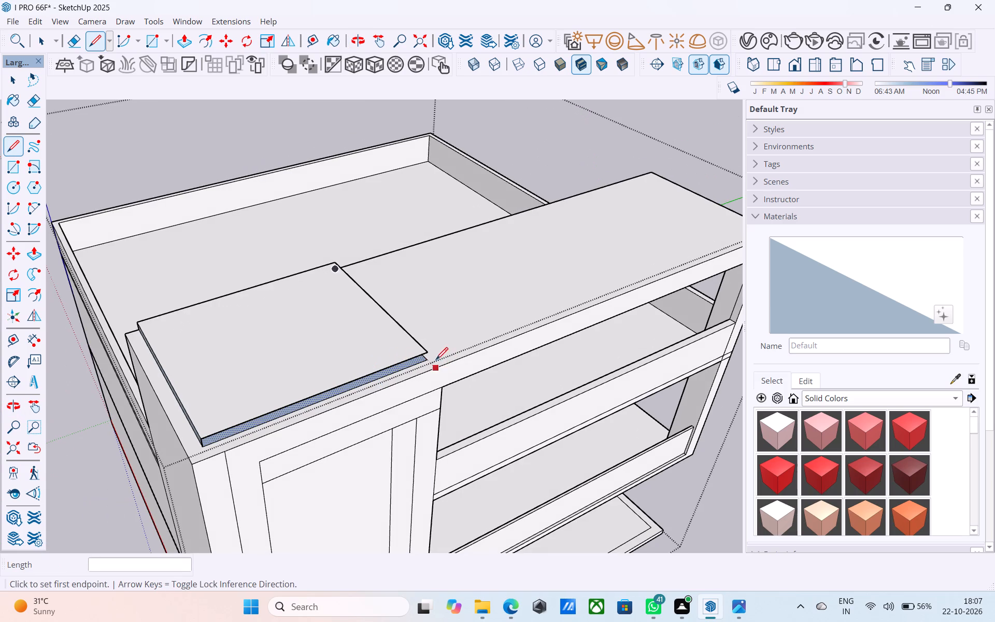
left_click(429, 359)
left_click(431, 354)
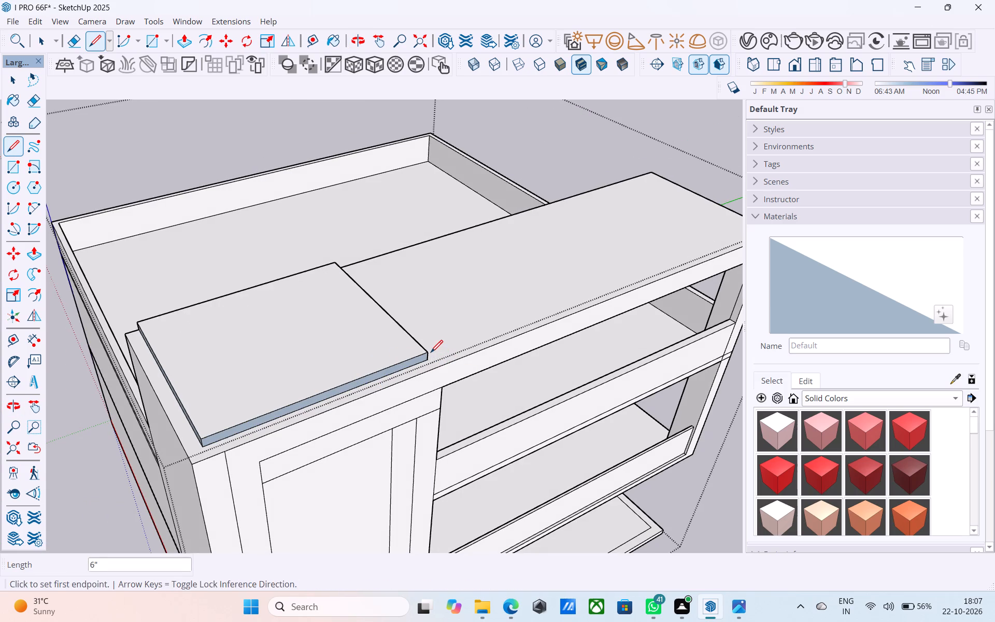
key("space")
Reverse the two 6" side faces of the tower cap that meet at the tower's outer front corner.
scroll(432, 356, "down", 2)
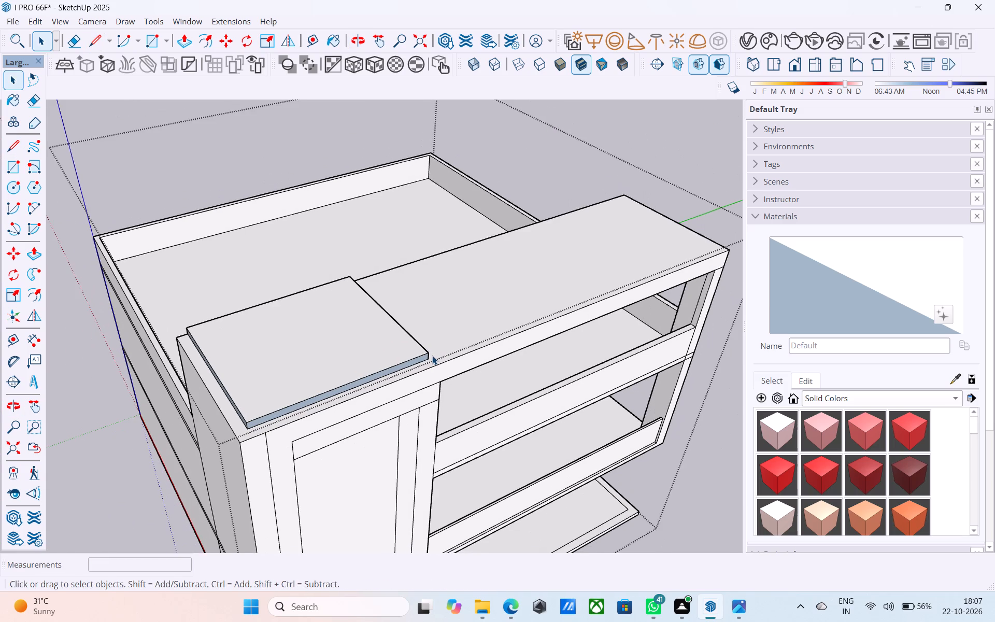
scroll(432, 356, "down", 1)
middle_click_drag(249, 463, 266, 430)
scroll(490, 342, "down", 1)
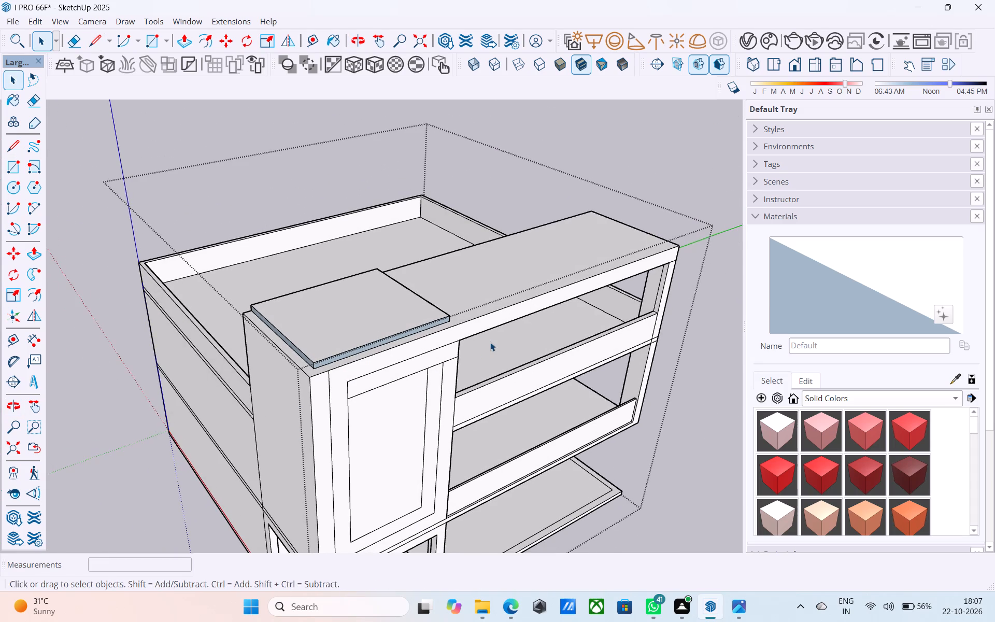
scroll(490, 342, "down", 3)
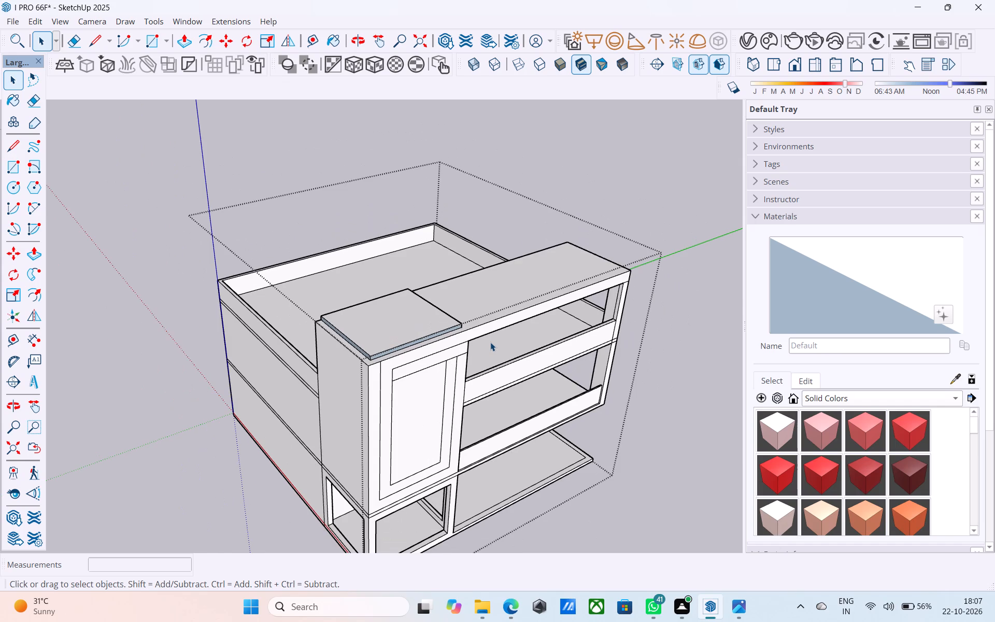
scroll(490, 343, "down", 4)
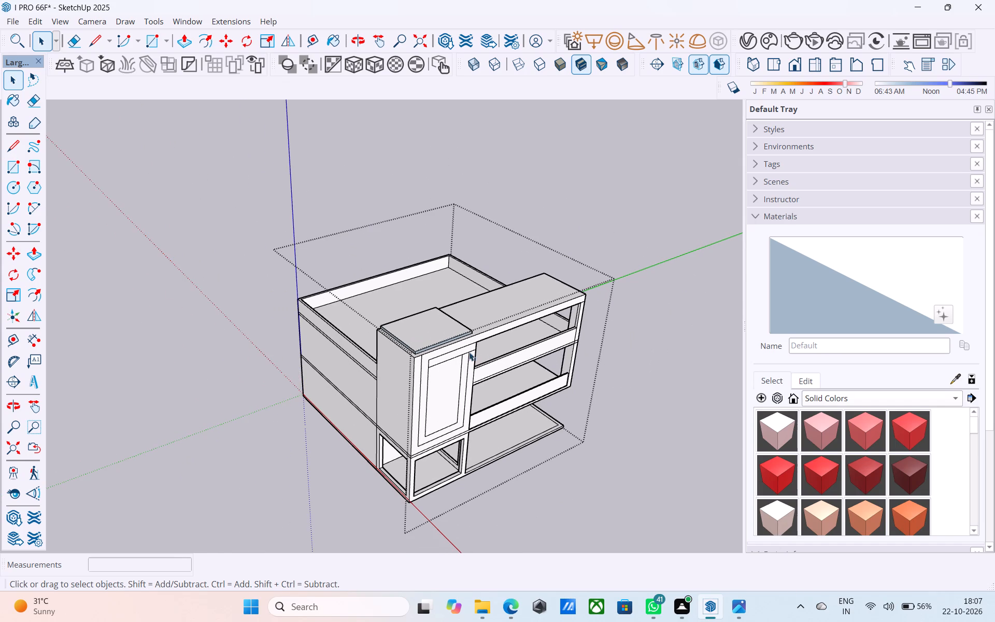
scroll(465, 351, "up", 20)
scroll(465, 351, "up", 6)
left_click(371, 360)
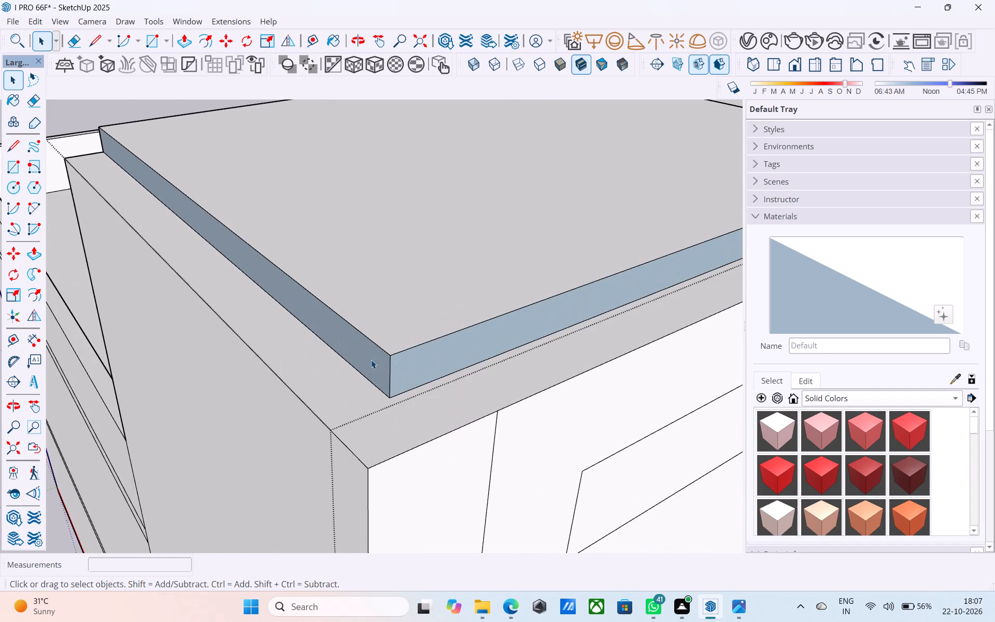
right_click(371, 360)
left_click(424, 226)
left_click(418, 355)
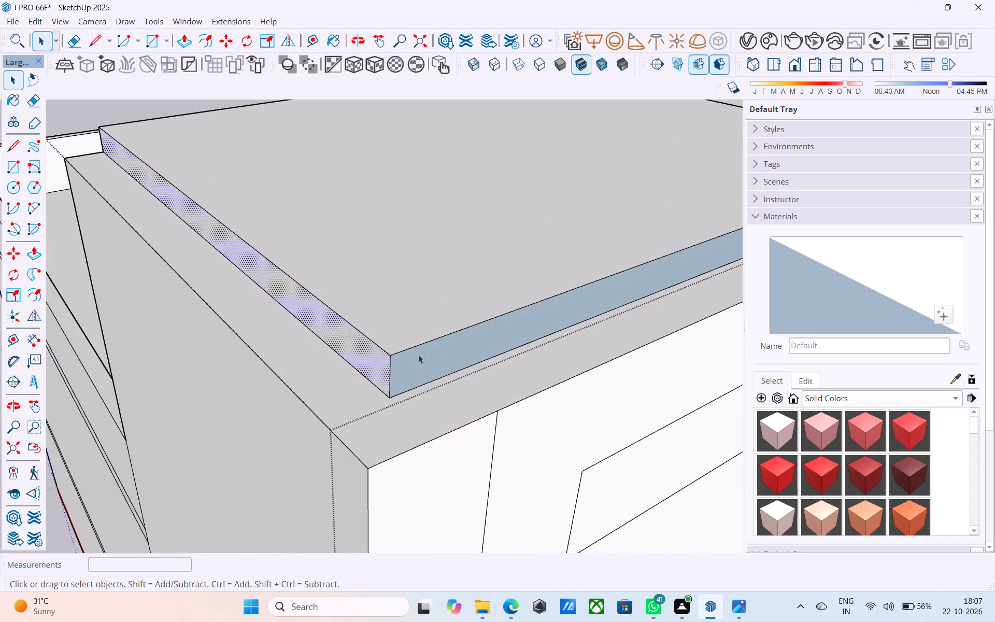
right_click(418, 355)
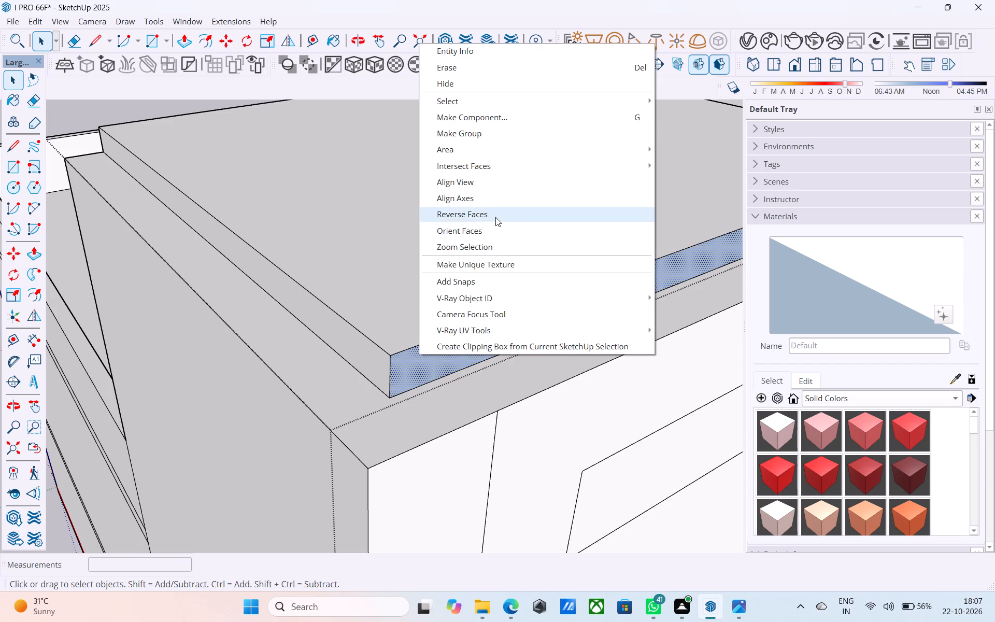
left_click(495, 217)
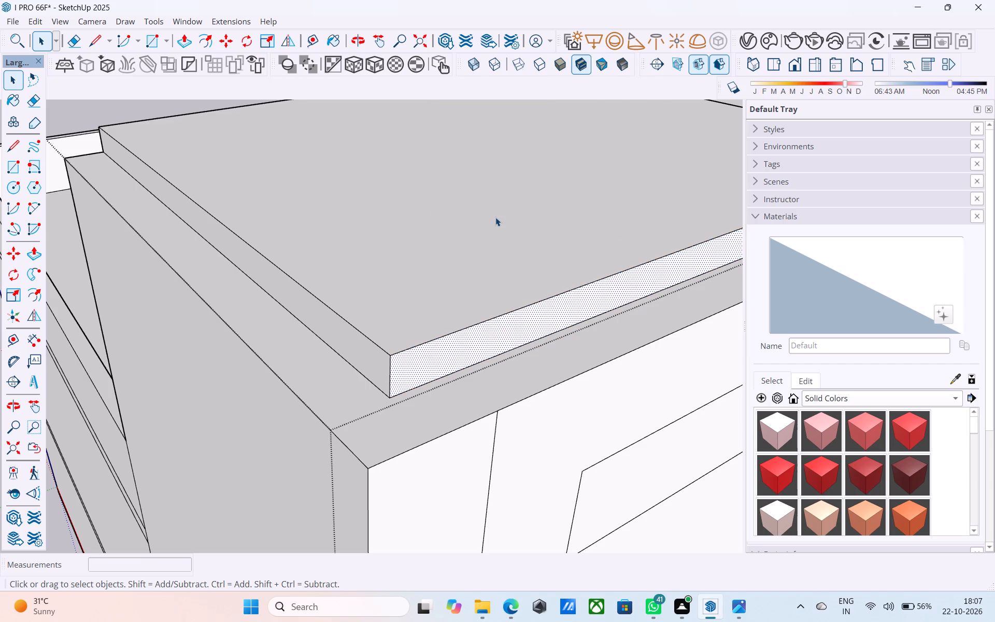
Reverse the tower cap's 6" side face that looks onto the long roof-level slab.
scroll(463, 209, "down", 5)
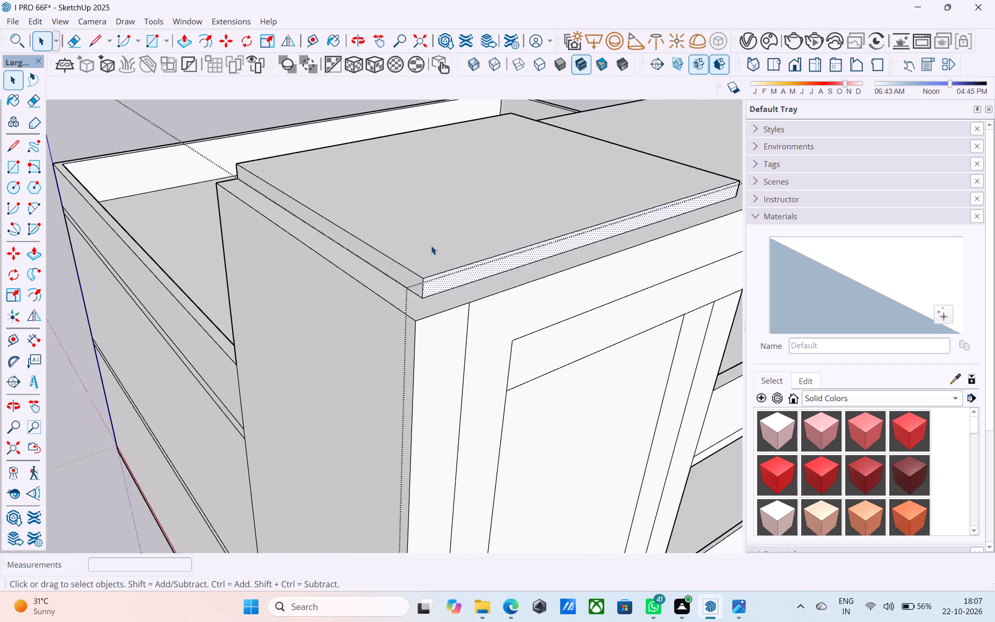
scroll(431, 246, "down", 7)
middle_click_drag(449, 255, 738, 207)
middle_click_drag(425, 260, 534, 252)
scroll(534, 251, "down", 5)
middle_click_drag(322, 285, 725, 387)
middle_click_drag(419, 354, 449, 343)
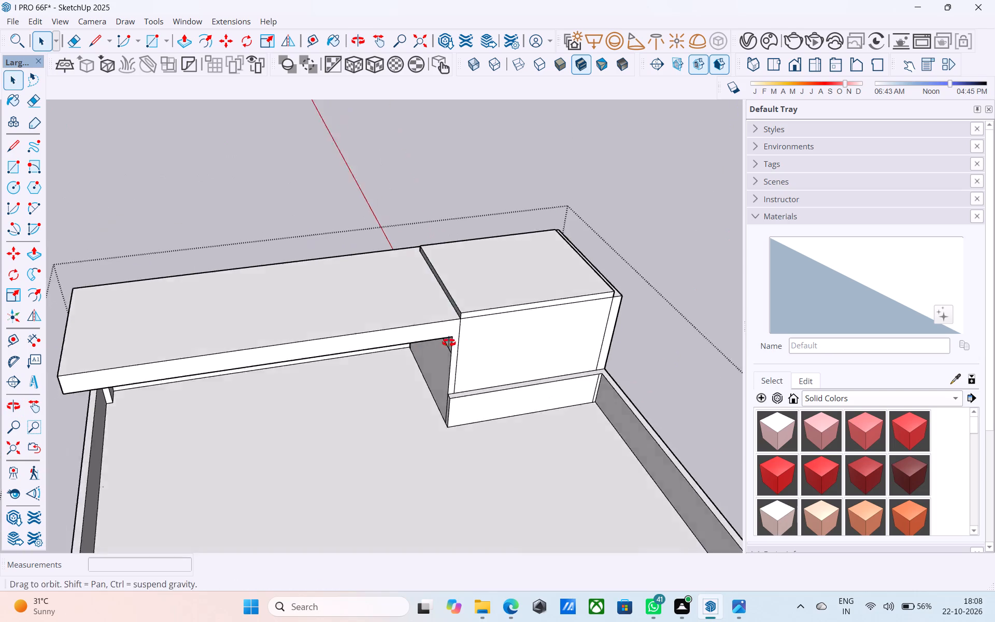
middle_click_drag(449, 343, 496, 333)
scroll(498, 317, "up", 13)
left_click(474, 242)
right_click(474, 242)
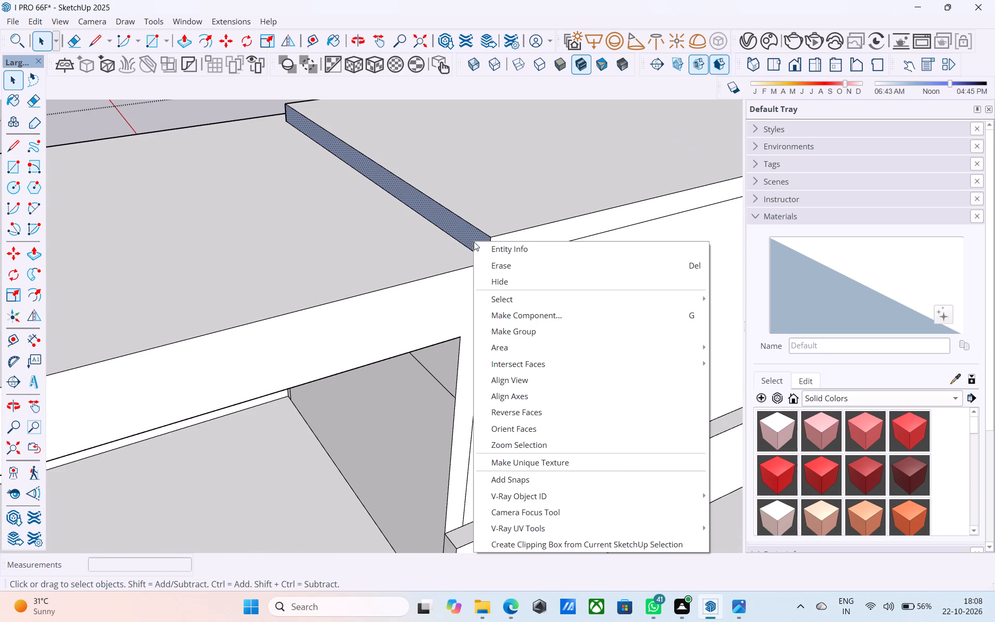
left_click(505, 419)
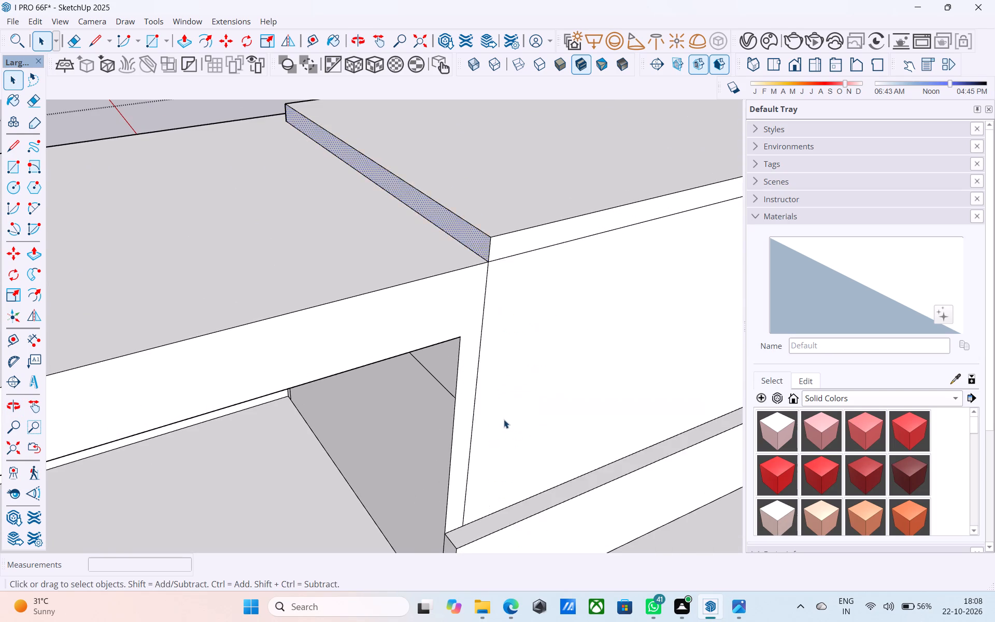
Push/Pull the cap's outer side face out 9" so it lines up with the tower's outer side wall.
scroll(504, 419, "down", 5)
middle_click_drag(479, 423, 793, 412)
middle_click_drag(436, 375, 436, 325)
scroll(431, 320, "down", 5)
middle_click_drag(429, 321, 608, 312)
scroll(570, 321, "down", 4)
middle_click_drag(410, 347, 624, 328)
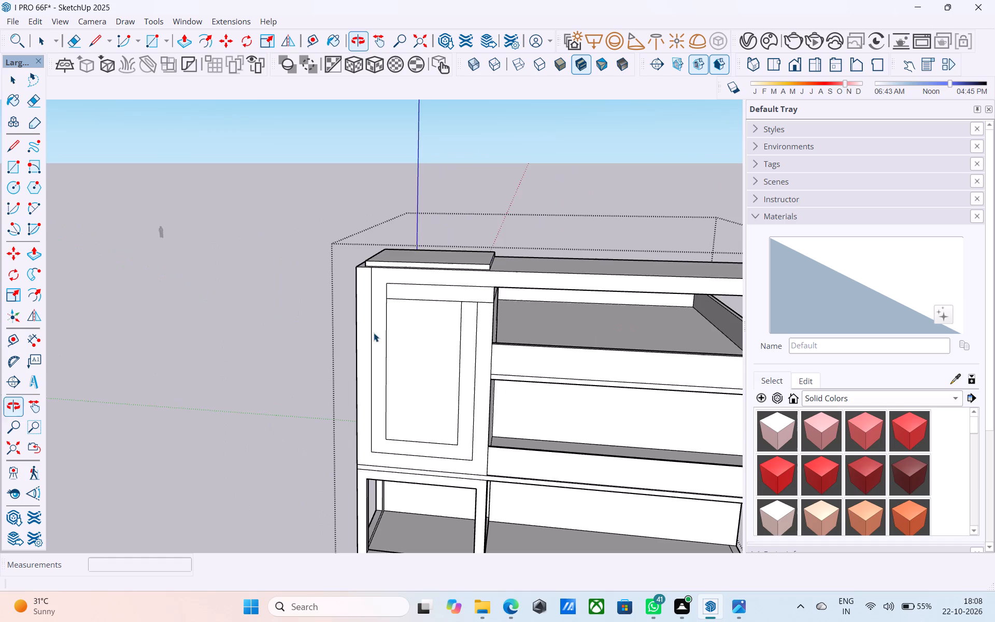
scroll(319, 338, "down", 3)
middle_click_drag(318, 338, 380, 391)
scroll(415, 309, "up", 3)
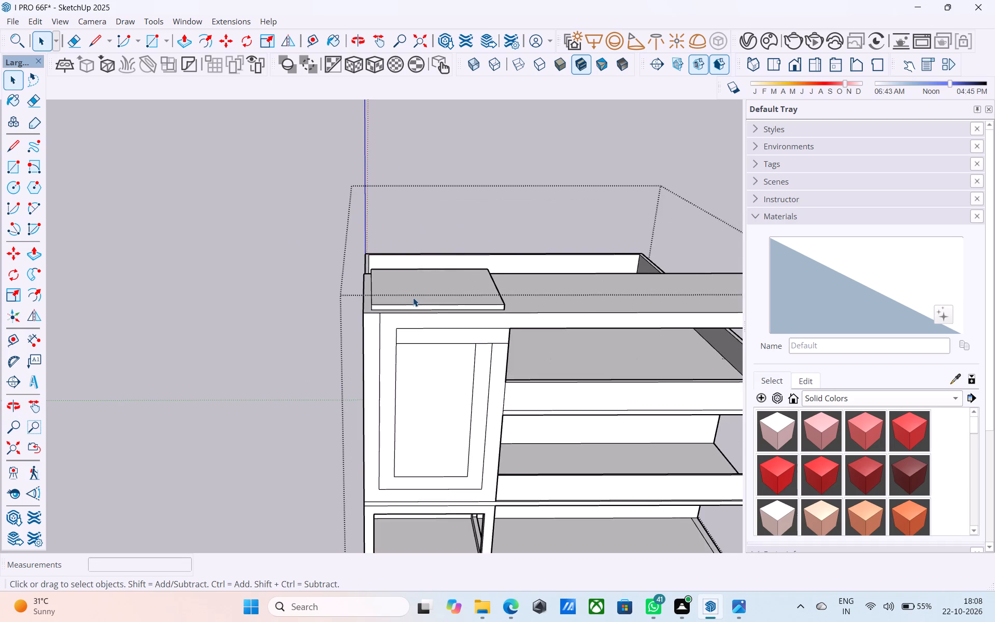
scroll(413, 298, "down", 4)
middle_click_drag(359, 365, 358, 353)
scroll(395, 265, "up", 12)
middle_click_drag(376, 252, 516, 291)
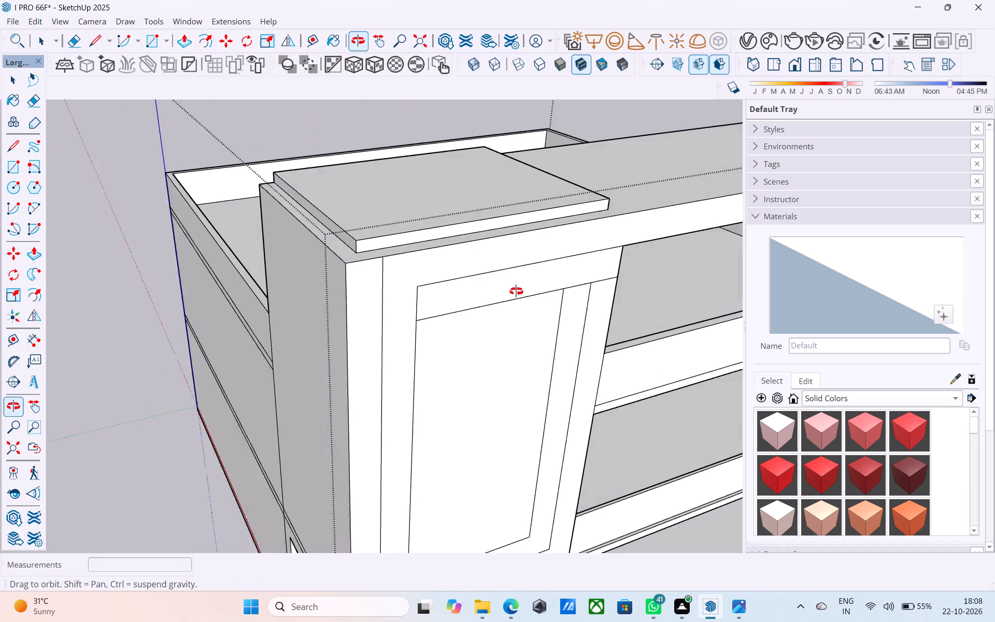
middle_click_drag(516, 291, 516, 292)
scroll(338, 239, "up", 3)
left_click(338, 239)
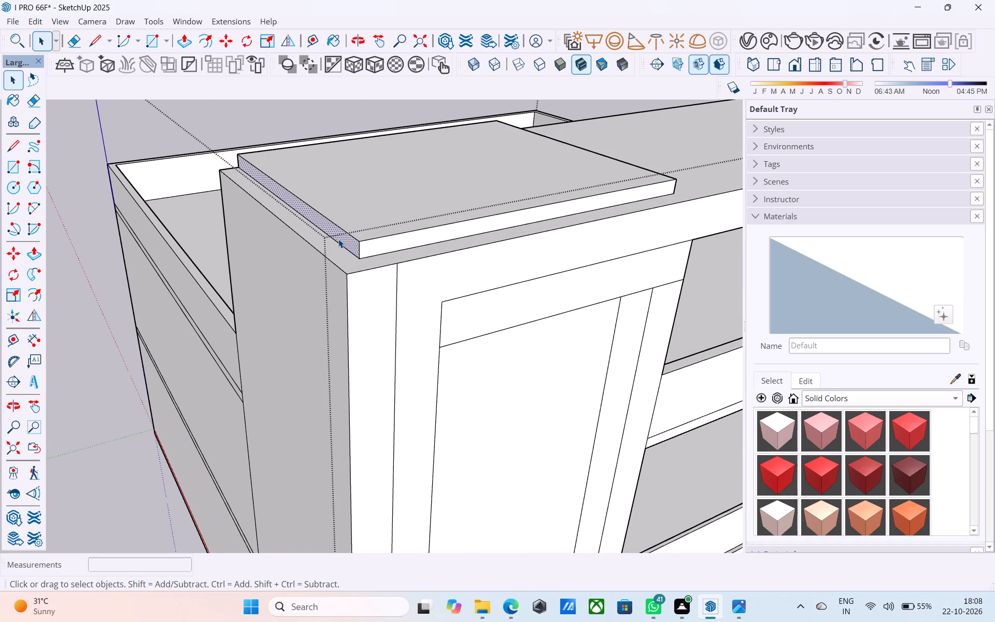
key("p")
left_click(338, 239)
left_click(326, 263)
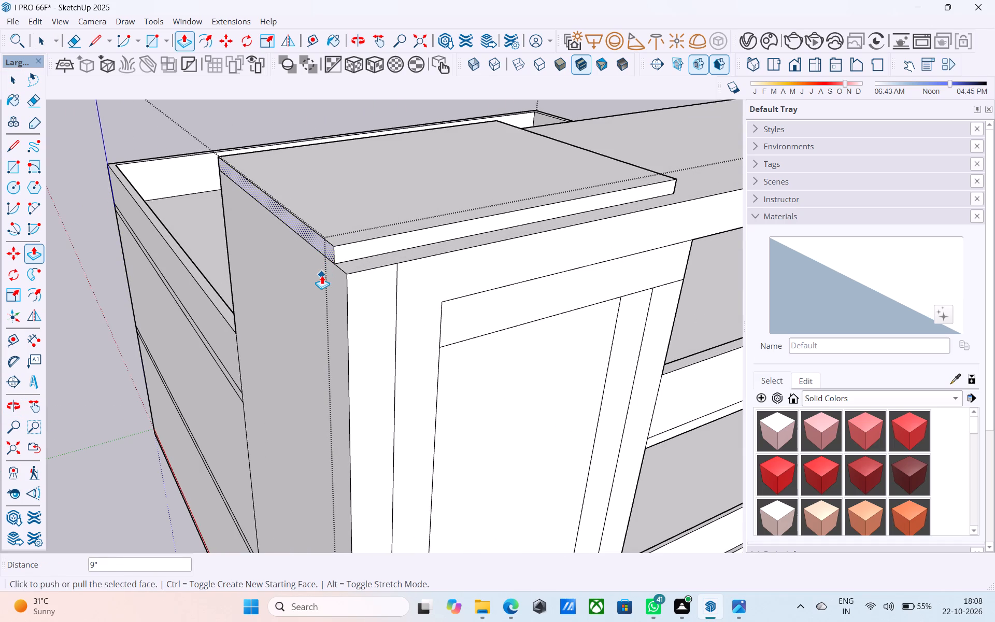
Push/Pull the cap's front face out 9" so it lines up with the tower's framed front.
middle_click_drag(350, 332, 330, 299)
scroll(331, 296, "up", 1)
scroll(335, 290, "down", 4)
middle_click_drag(356, 302, 271, 308)
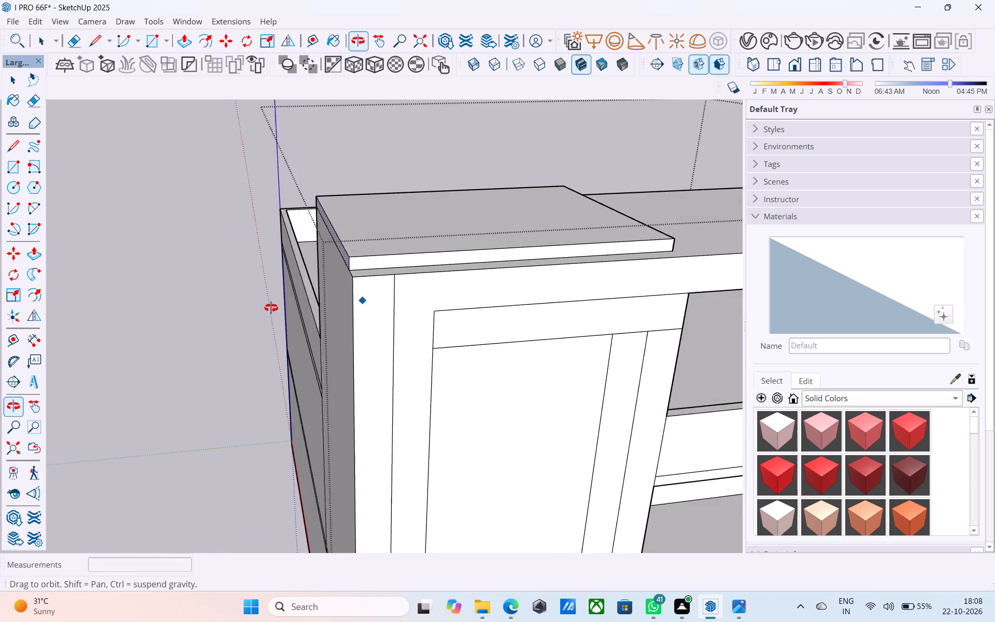
middle_click_drag(271, 308, 269, 308)
scroll(265, 304, "down", 4)
middle_click_drag(394, 285, 326, 285)
scroll(325, 286, "up", 2)
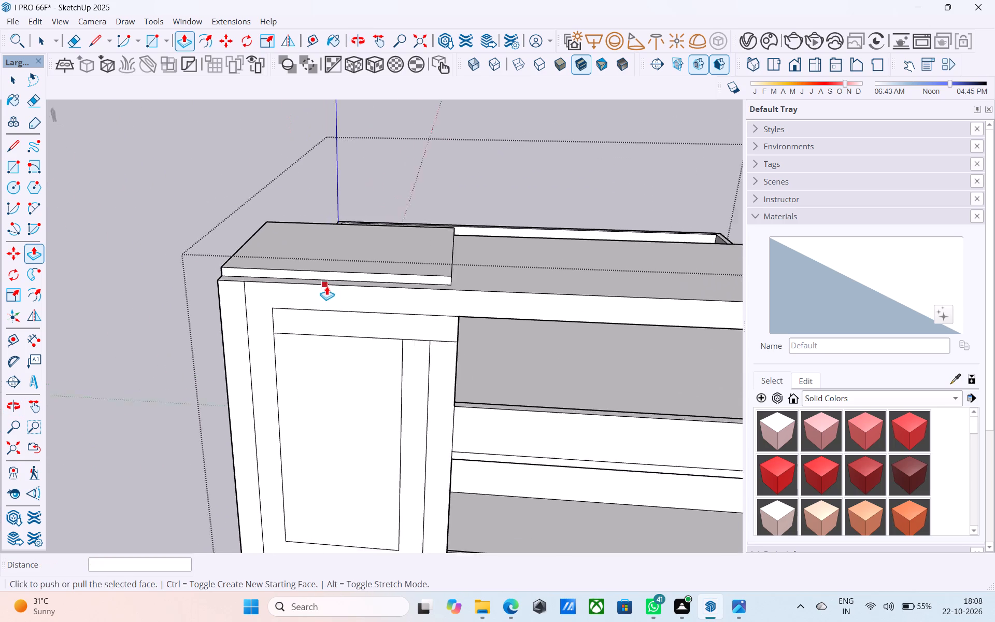
scroll(326, 286, "up", 6)
key("space")
left_click(348, 267)
key("p")
left_click(348, 267)
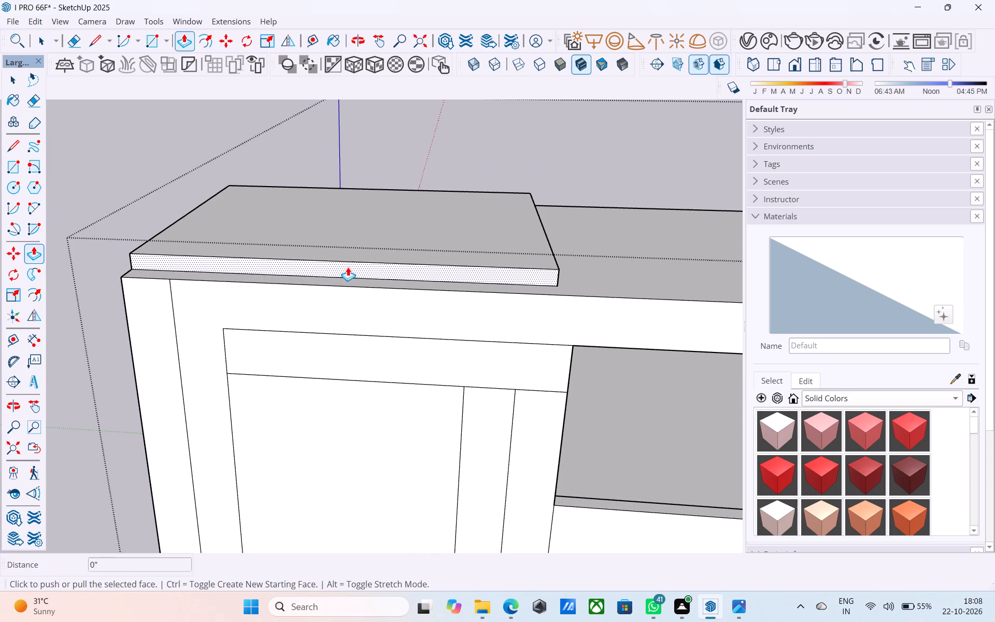
left_click(336, 298)
Push/Pull the top face of the tower cap up by 2'.
scroll(335, 299, "down", 5)
middle_click_drag(329, 300, 195, 312)
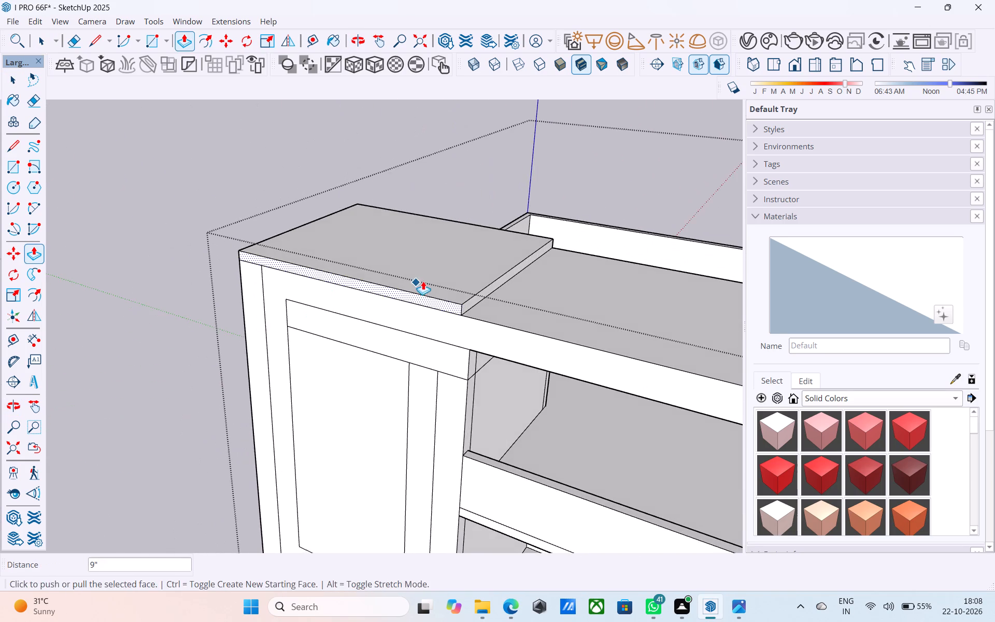
middle_click_drag(423, 281, 803, 270)
middle_click_drag(339, 282, 760, 297)
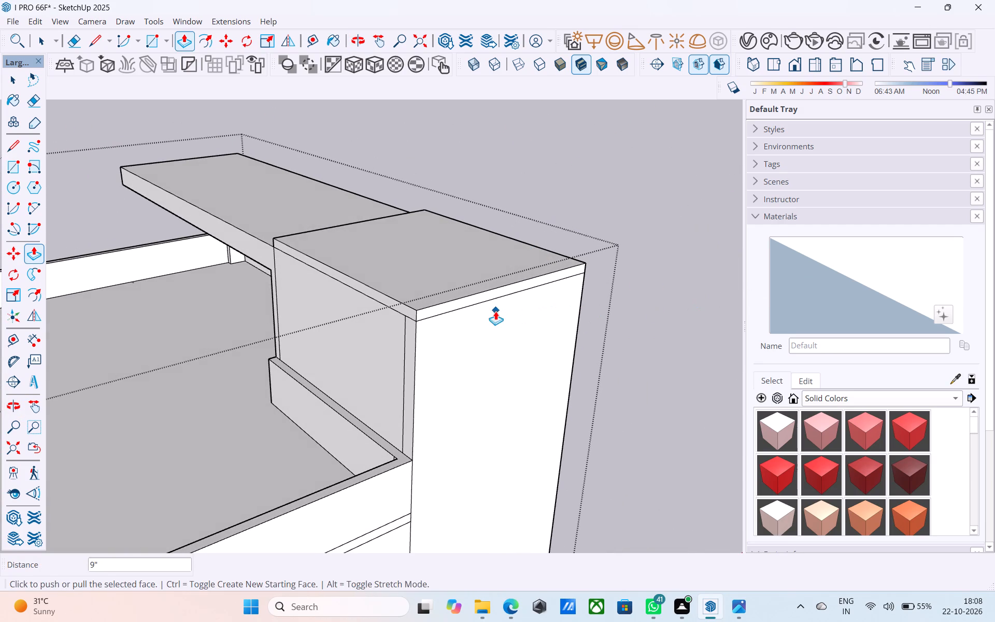
key("space")
middle_click_drag(459, 312, 412, 344)
scroll(415, 327, "up", 2)
left_click(420, 299)
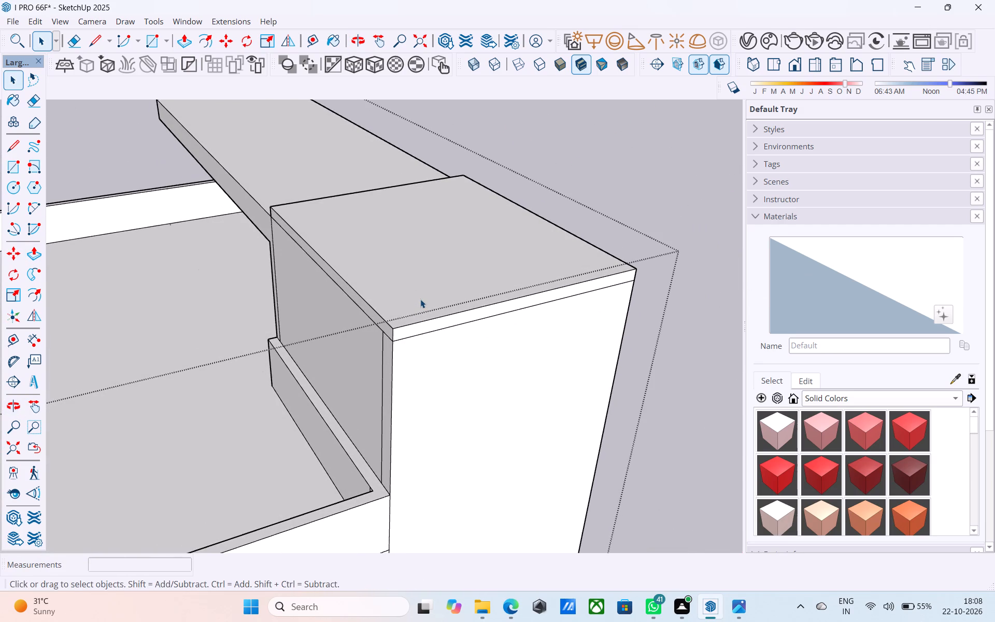
key("p")
left_click(420, 299)
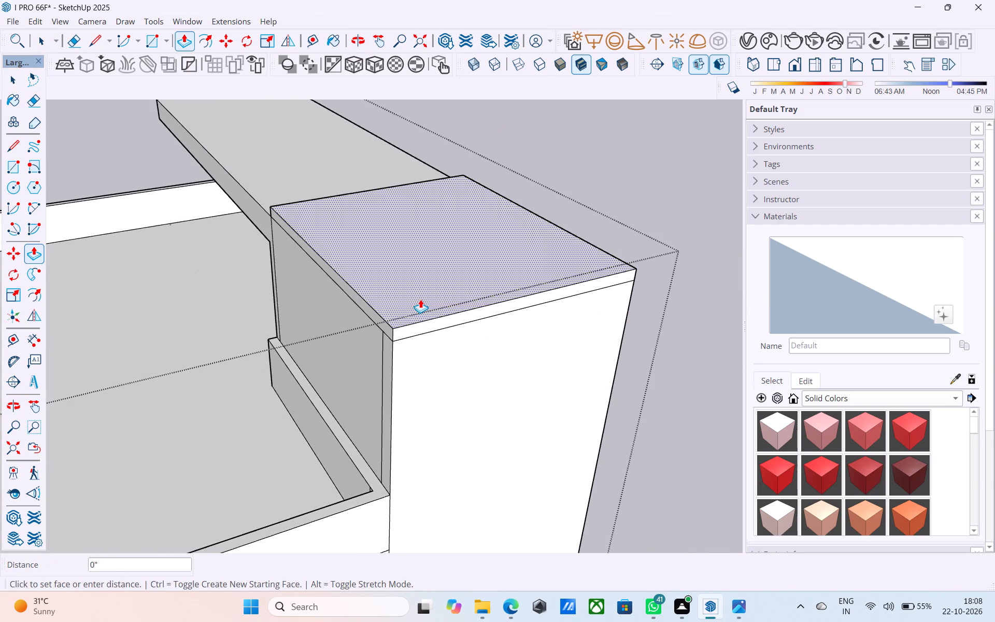
type("2'")
key("Return")
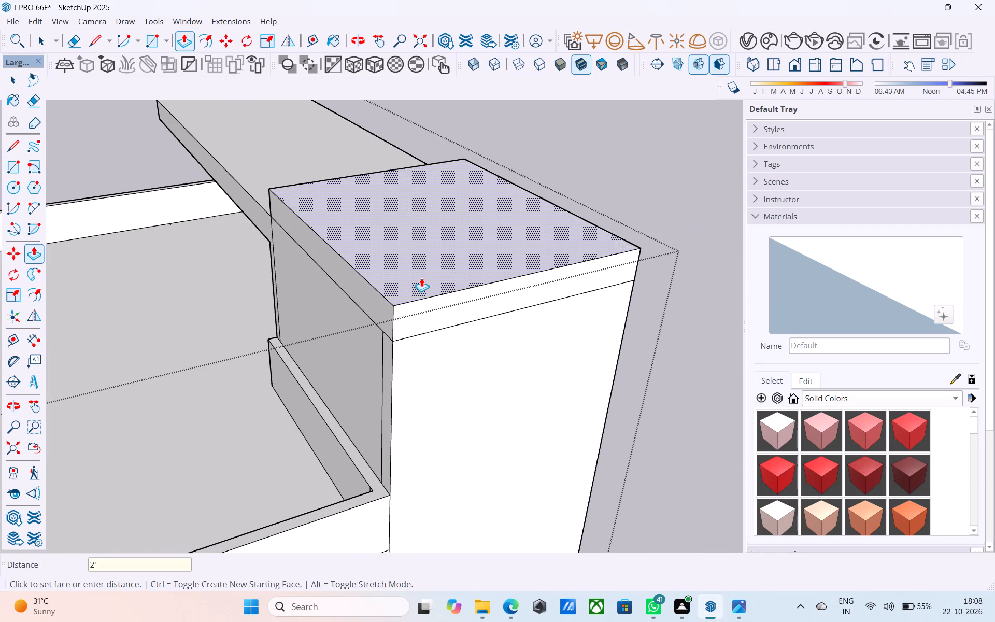
Copy the edge loop at the base of the tower cap, on all four sides, 1' up the cap's faces.
scroll(335, 233, "down", 4)
scroll(388, 265, "up", 5)
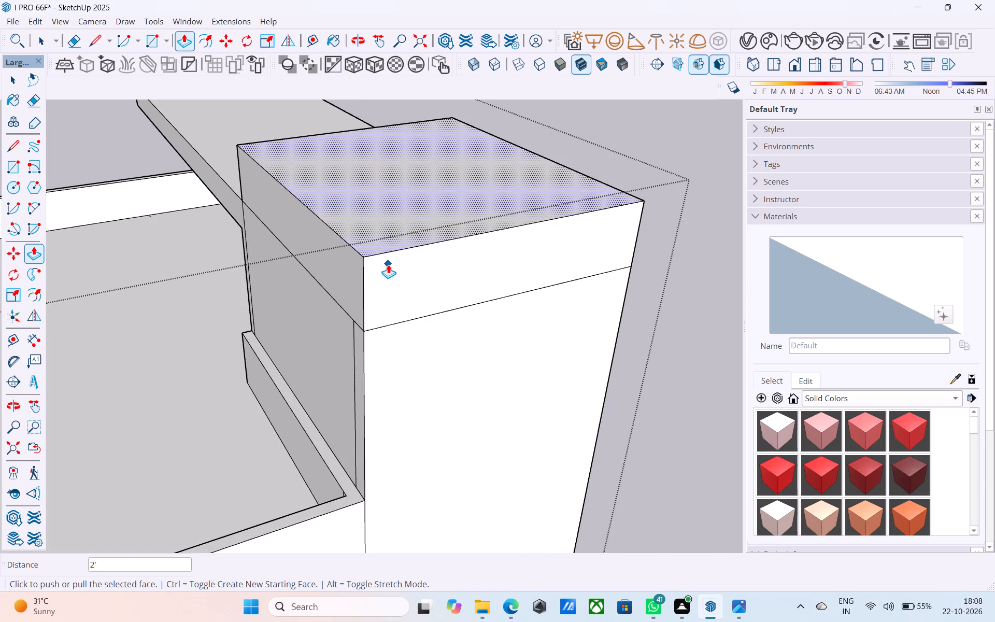
scroll(370, 291, "up", 2)
key("space")
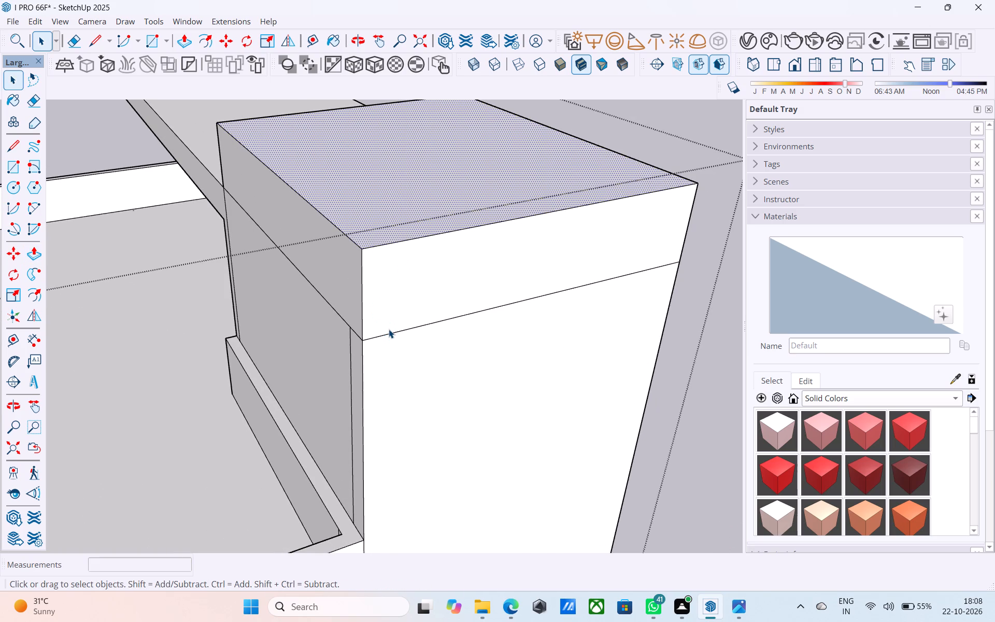
left_click(390, 334)
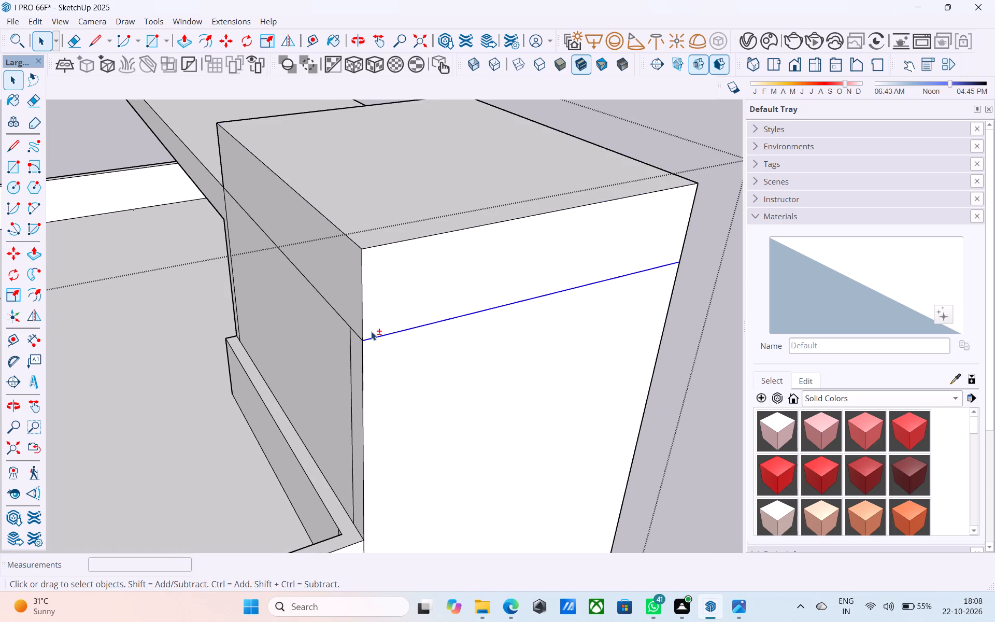
left_click(344, 322, "shift")
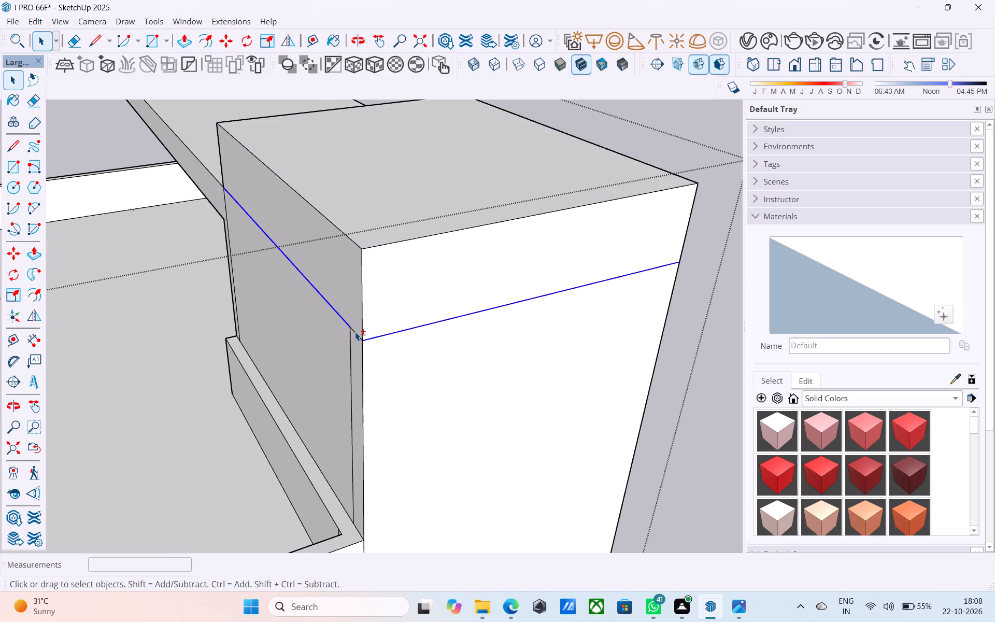
left_click(355, 332, "shift")
scroll(352, 343, "down", 6)
middle_click_drag(443, 348, 152, 317)
middle_click_drag(436, 329, 189, 298)
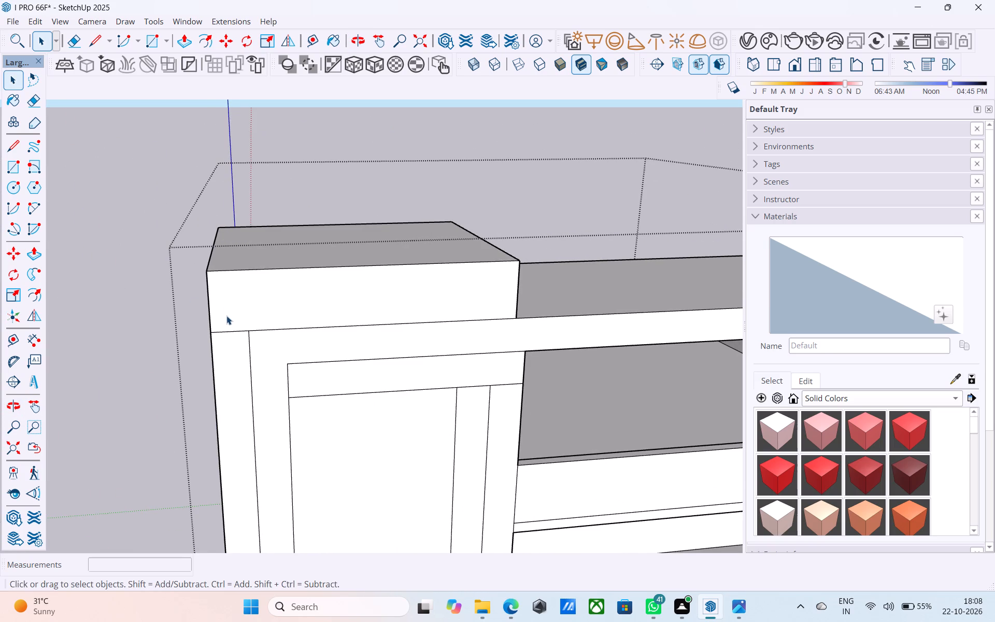
scroll(226, 316, "up", 4)
left_click(235, 339, "shift")
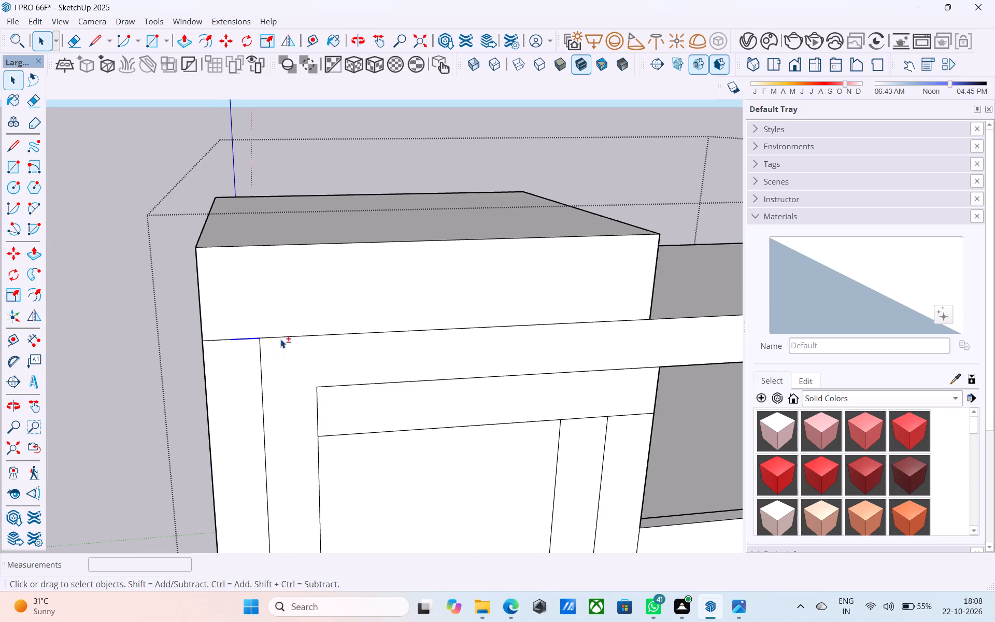
left_click(281, 336, "shift")
left_click(220, 339, "shift")
middle_click_drag(219, 340, 415, 322, "shift")
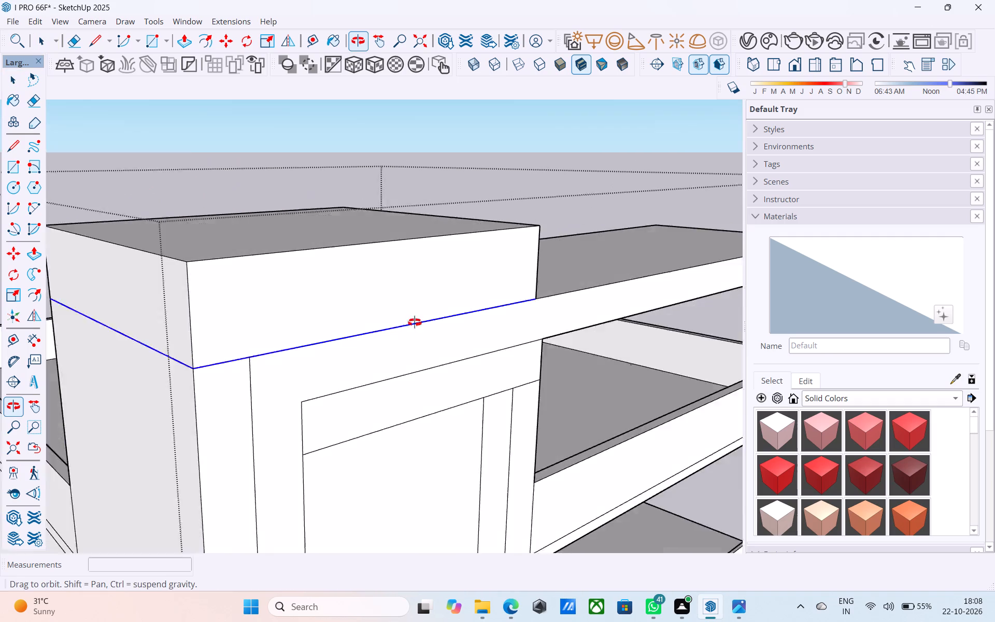
middle_click_drag(415, 322, 201, 329, "shift")
scroll(499, 309, "down", 2)
middle_click_drag(514, 306, 255, 303)
scroll(256, 288, "down", 6)
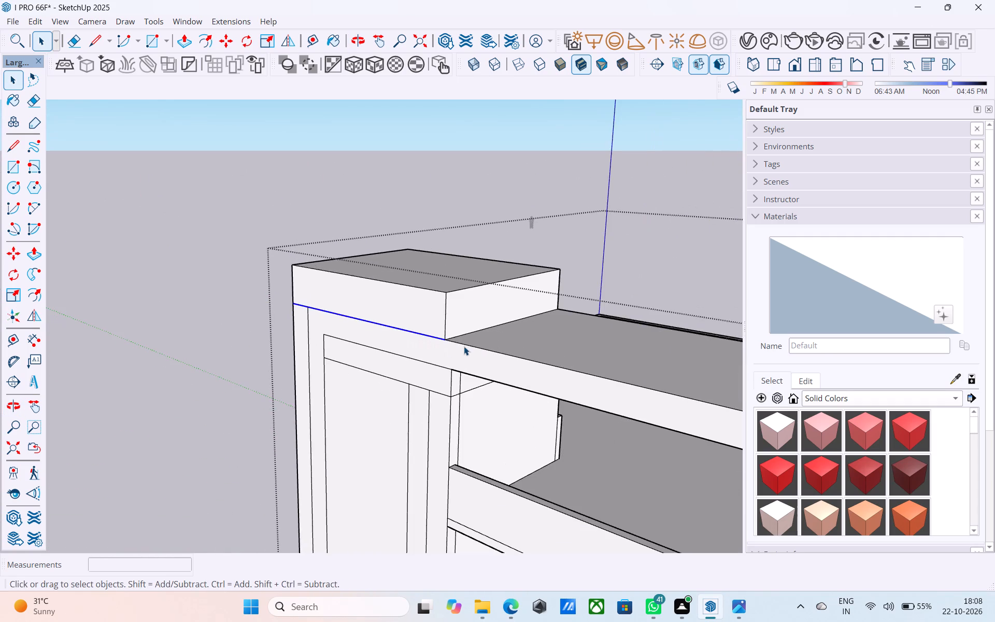
scroll(464, 346, "up", 6)
left_click(453, 330, "shift")
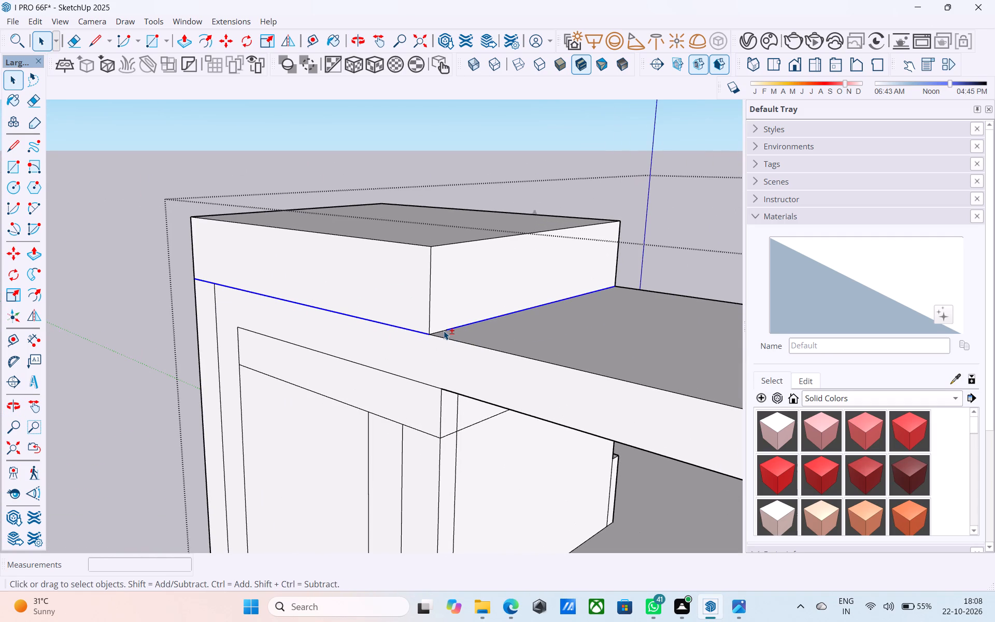
left_click(444, 331, "shift")
key("m")
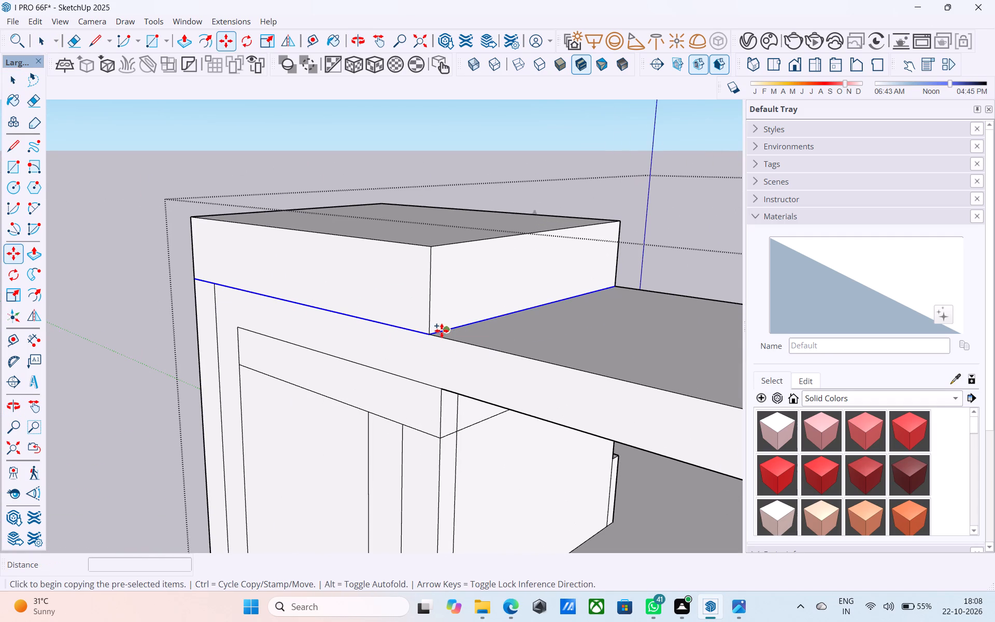
left_click(434, 334)
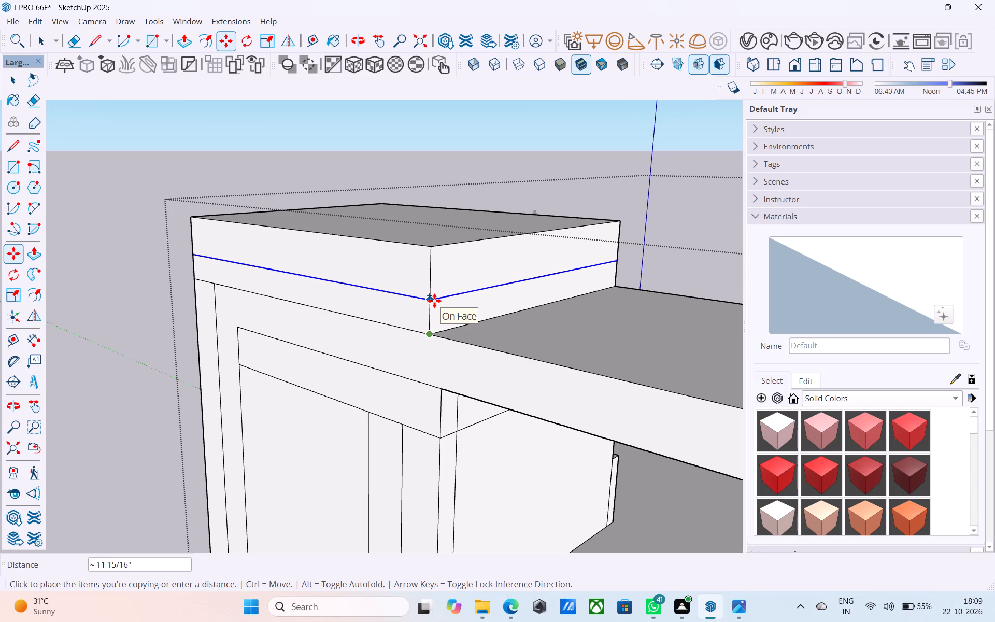
type("1'")
key("Return")
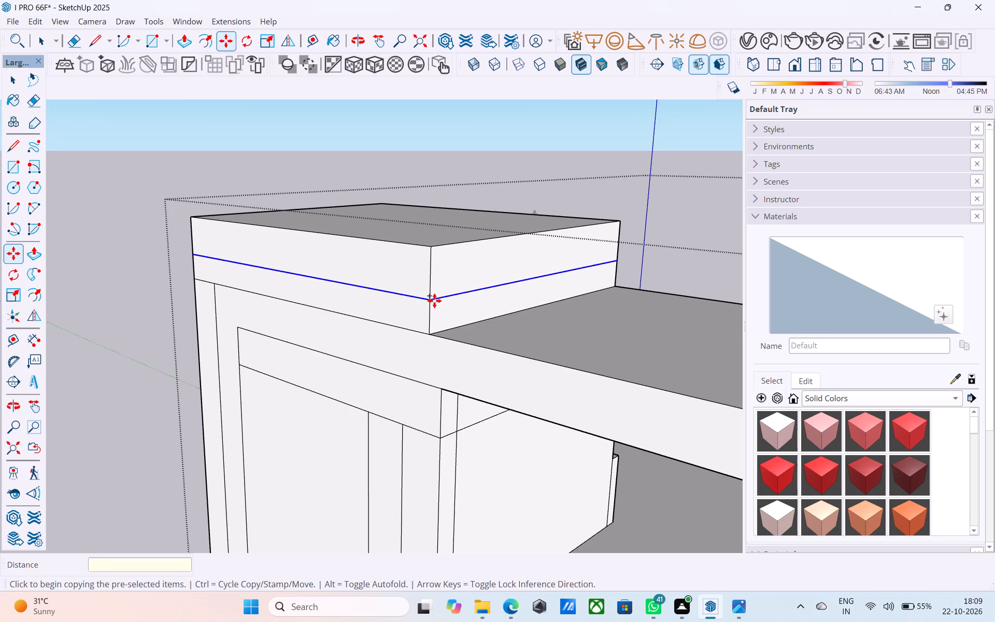
Copy the new edge loop another 6" up the cap to mark out a narrow band around it.
left_click(430, 300)
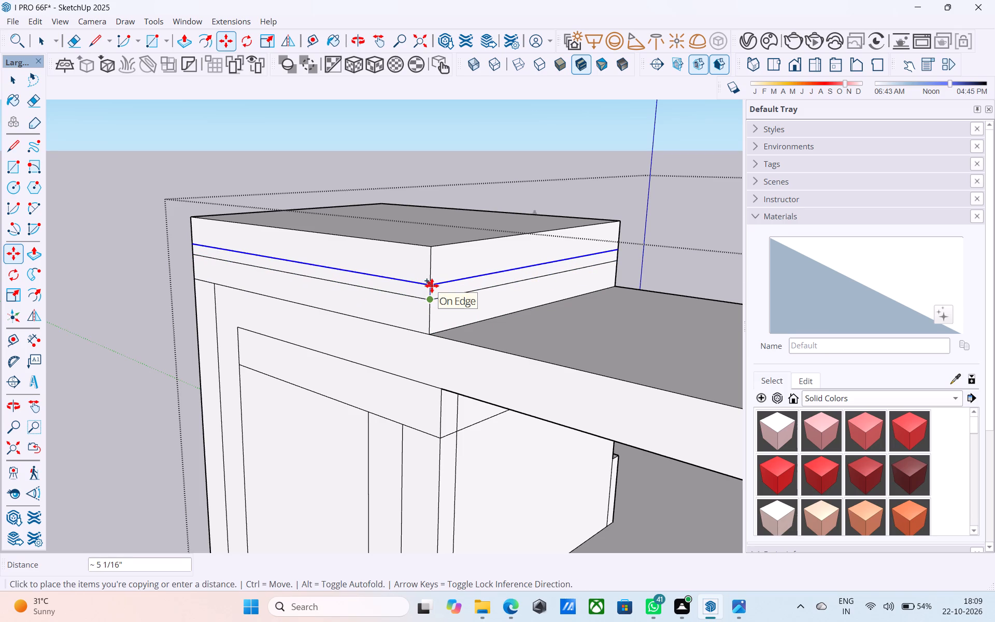
key("6")
key("shift+quotedbl")
key("Return")
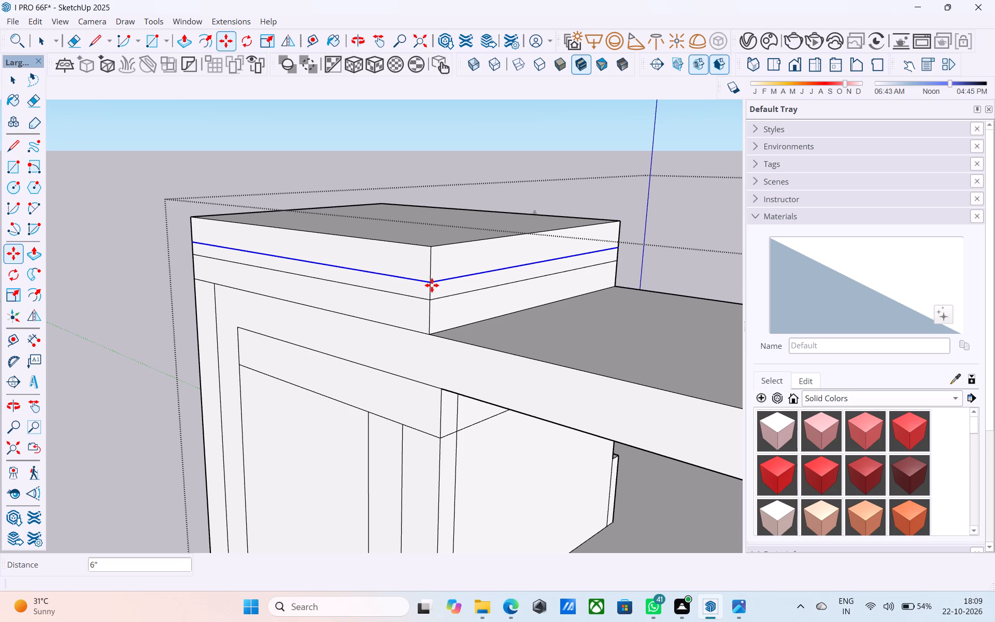
key("space")
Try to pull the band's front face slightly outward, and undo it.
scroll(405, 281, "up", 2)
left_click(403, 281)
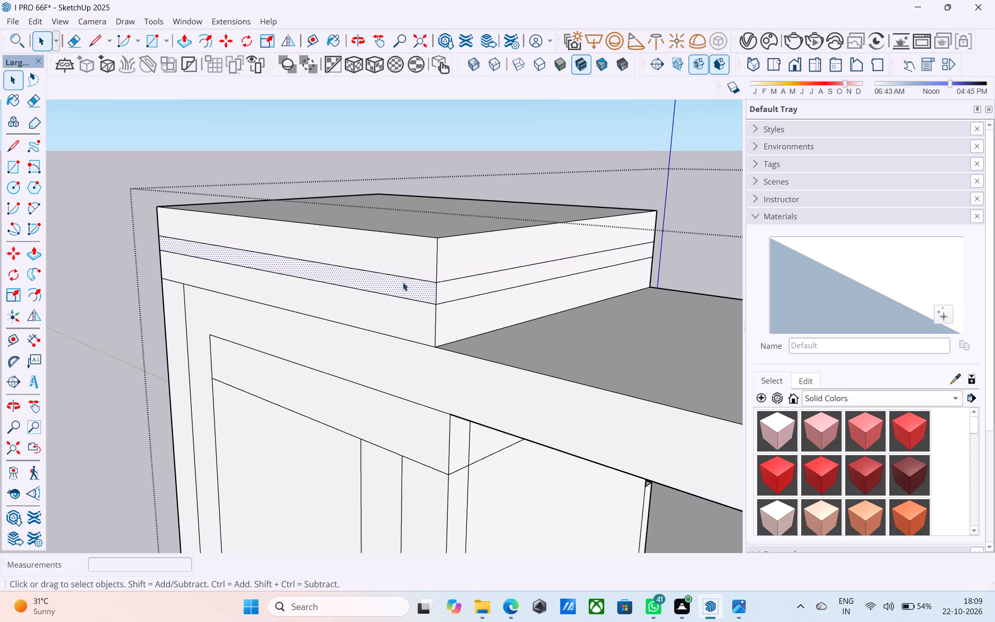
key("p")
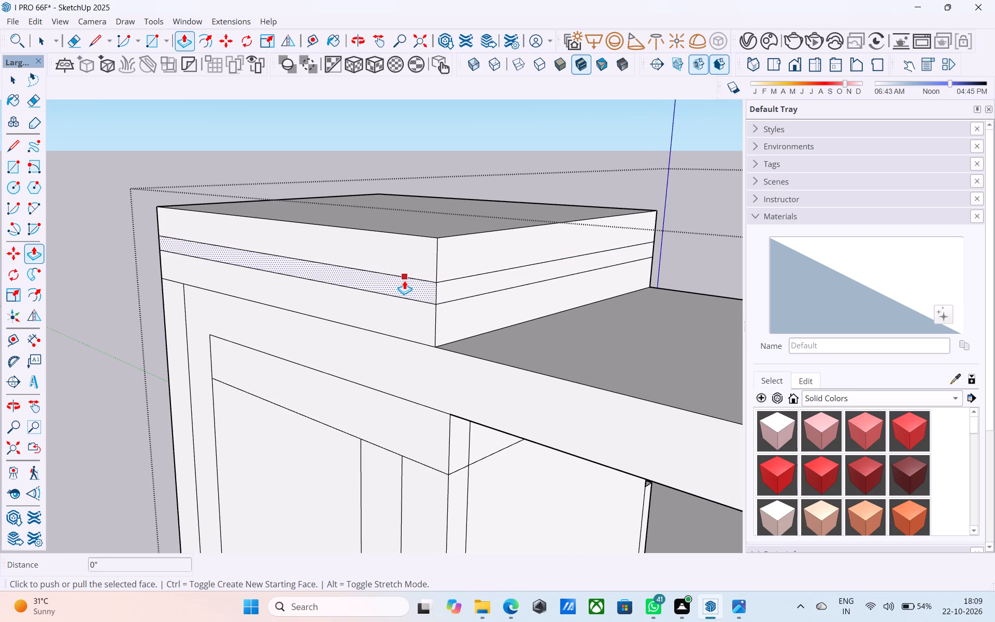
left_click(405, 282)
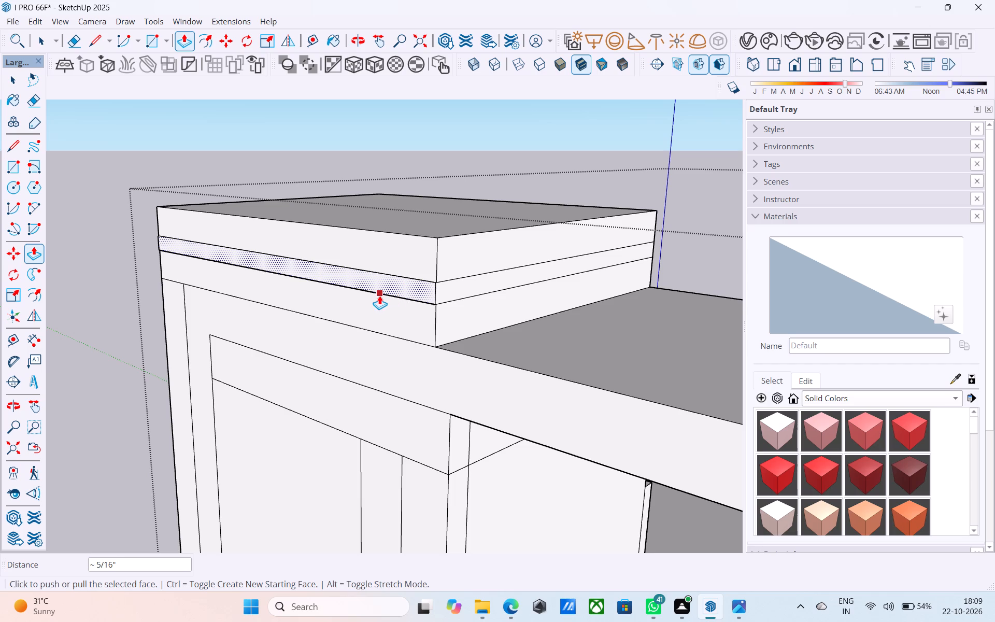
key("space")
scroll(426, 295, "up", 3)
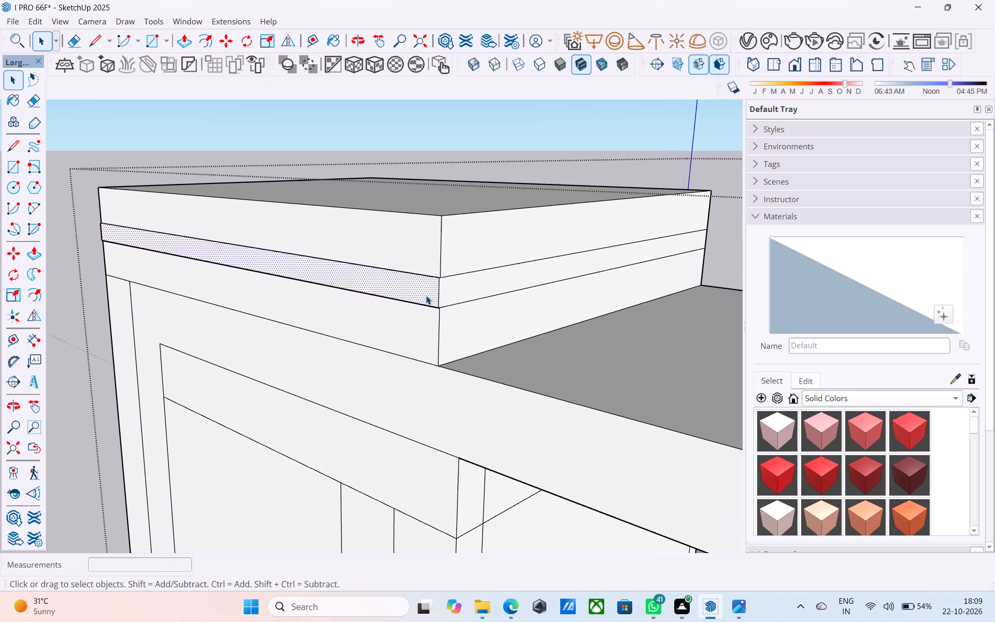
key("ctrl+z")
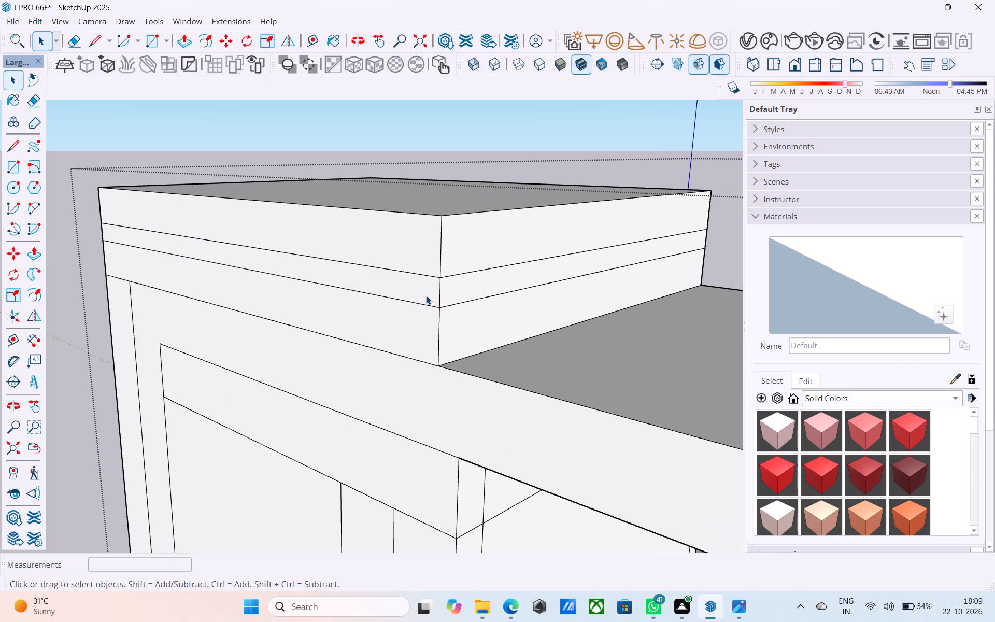
Push/Pull the front face of the cap's narrow band out by 6".
left_click(426, 295)
key("p")
left_click(426, 295)
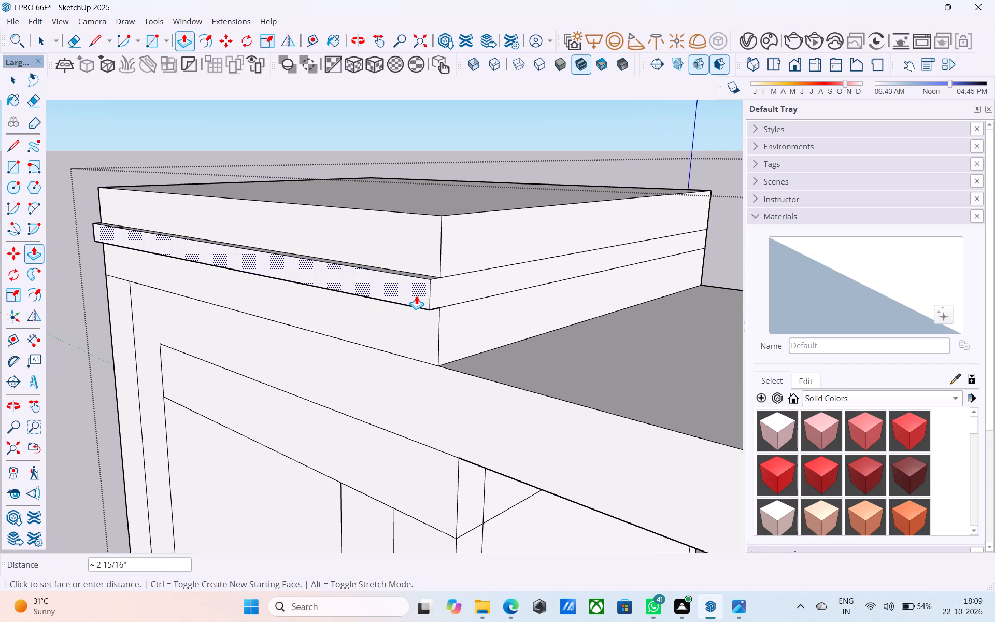
type("6\"")
key("Return")
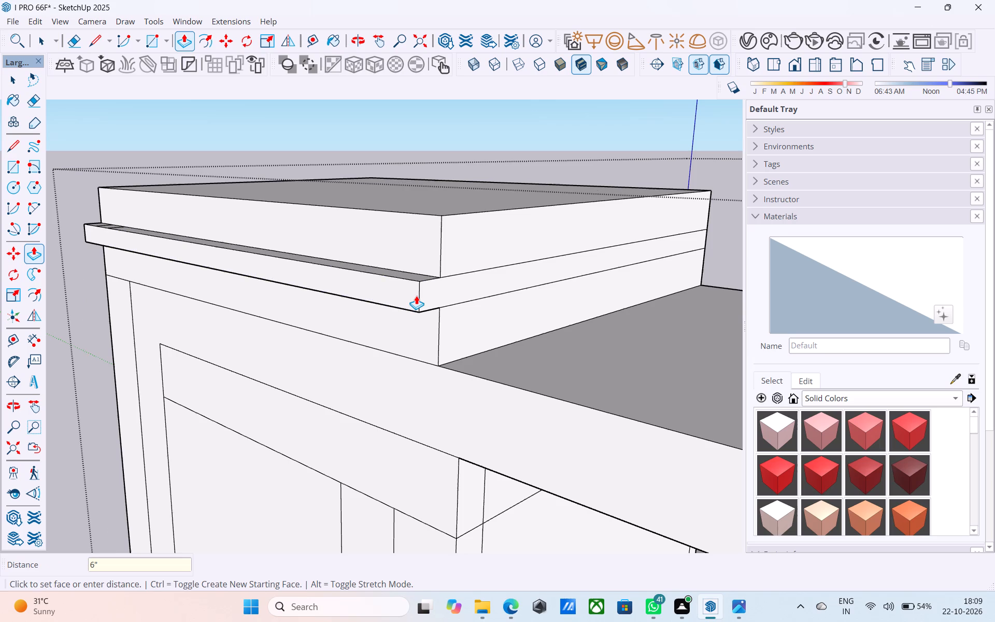
Push/Pull the band out by the same 6" on the cap's other three sides so the ledge wraps around it.
double_click(465, 293)
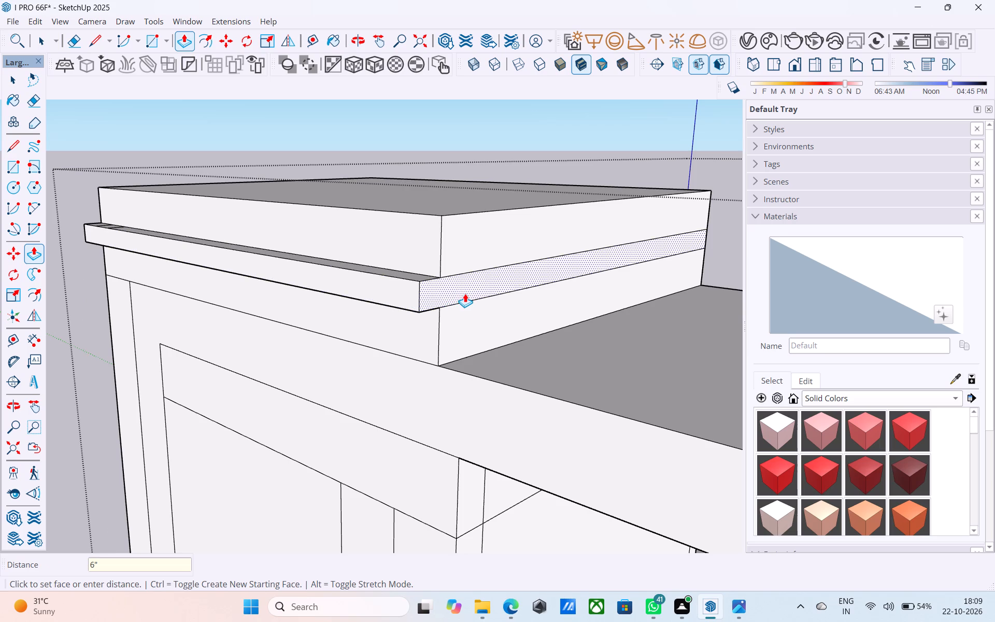
scroll(465, 293, "down", 6)
middle_click_drag(375, 306, 634, 291)
middle_click_drag(324, 296, 564, 309)
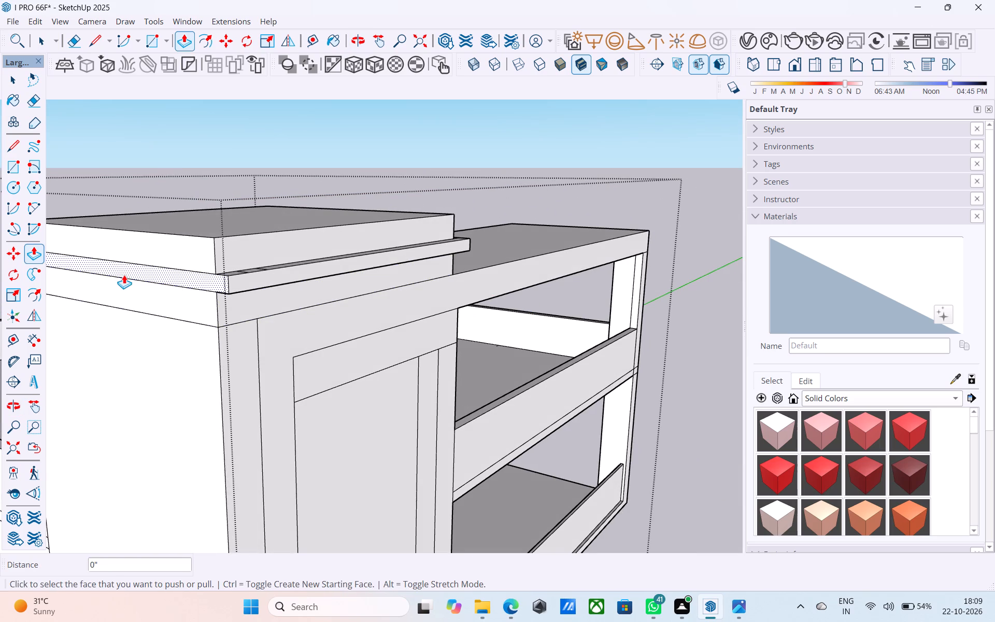
double_click(124, 274)
scroll(446, 255, "down", 11)
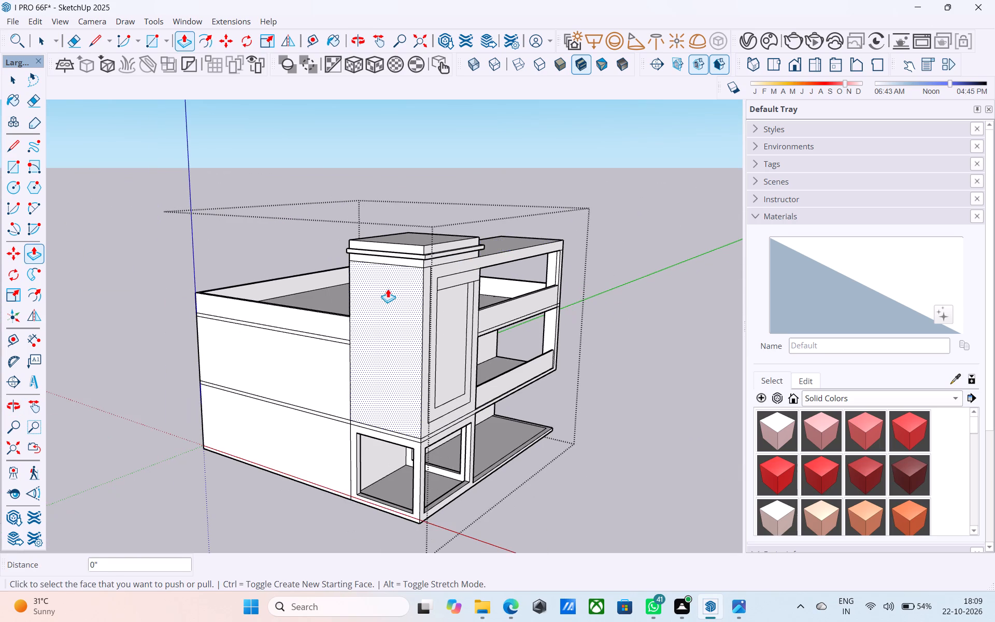
middle_click_drag(373, 295, 418, 302)
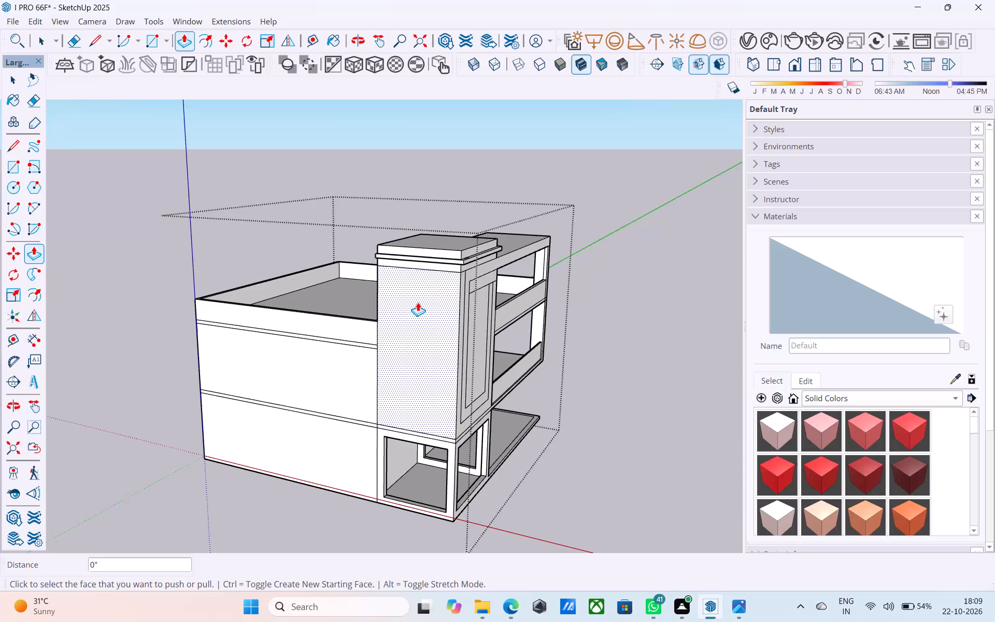
middle_click_drag(417, 302, 579, 328)
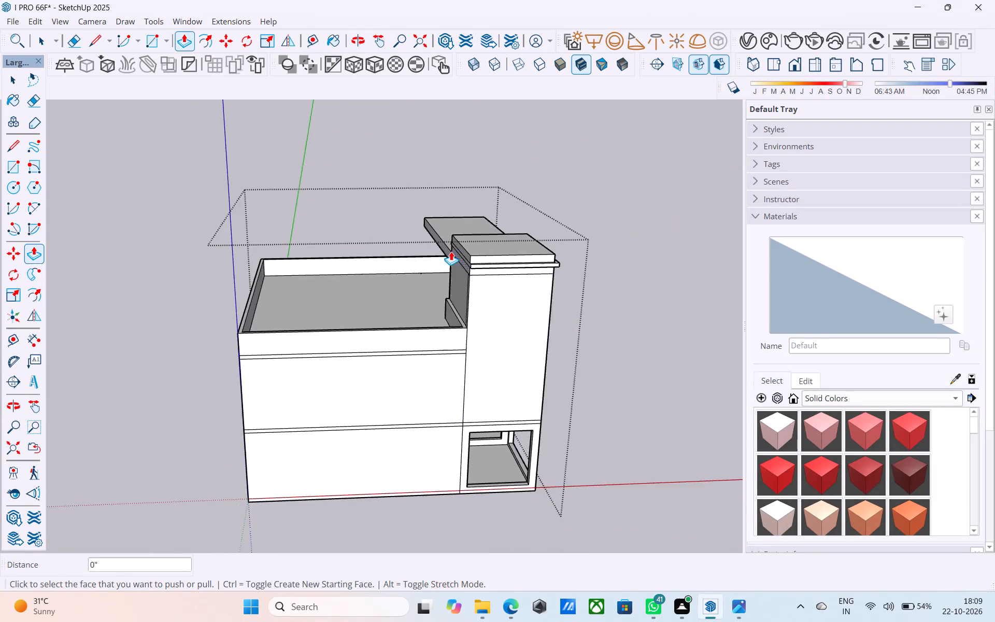
scroll(451, 251, "up", 20)
double_click(481, 284)
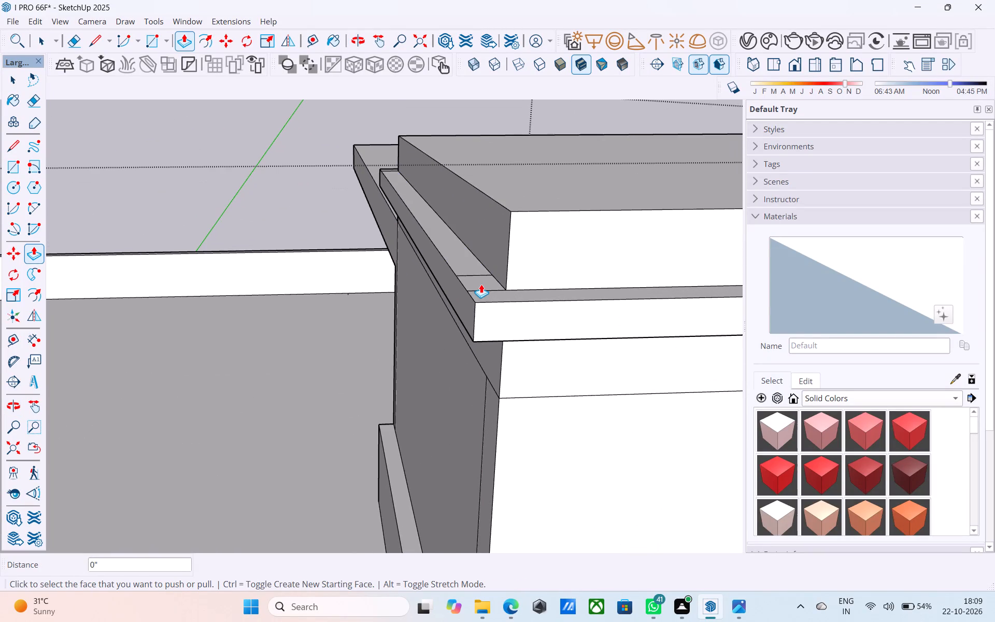
Erase the leftover seam lines on the ledge's top at the corner between the outer side and the roof terrace side.
scroll(481, 284, "down", 3)
scroll(481, 284, "up", 1)
scroll(481, 284, "down", 3)
scroll(348, 290, "down", 2)
middle_click_drag(430, 255, 438, 346)
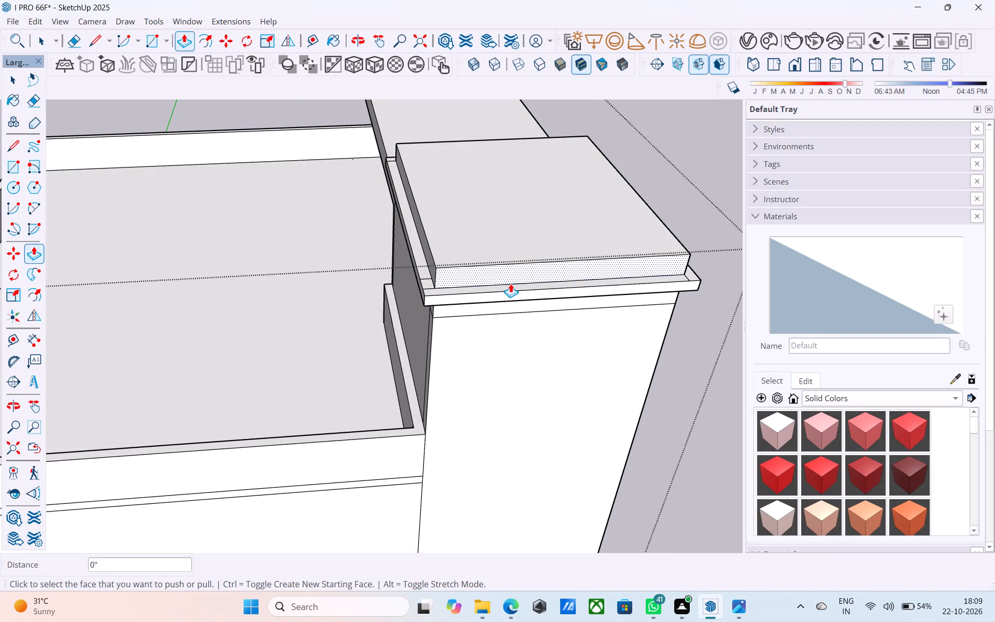
scroll(478, 261, "down", 3)
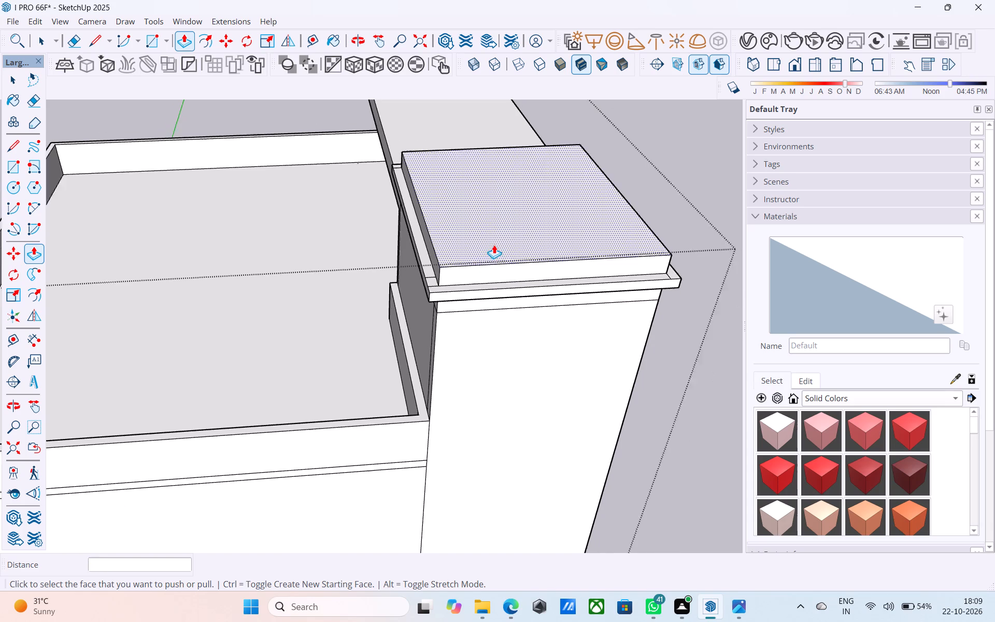
scroll(494, 245, "down", 2)
middle_click_drag(494, 245, 502, 344)
scroll(460, 271, "up", 7)
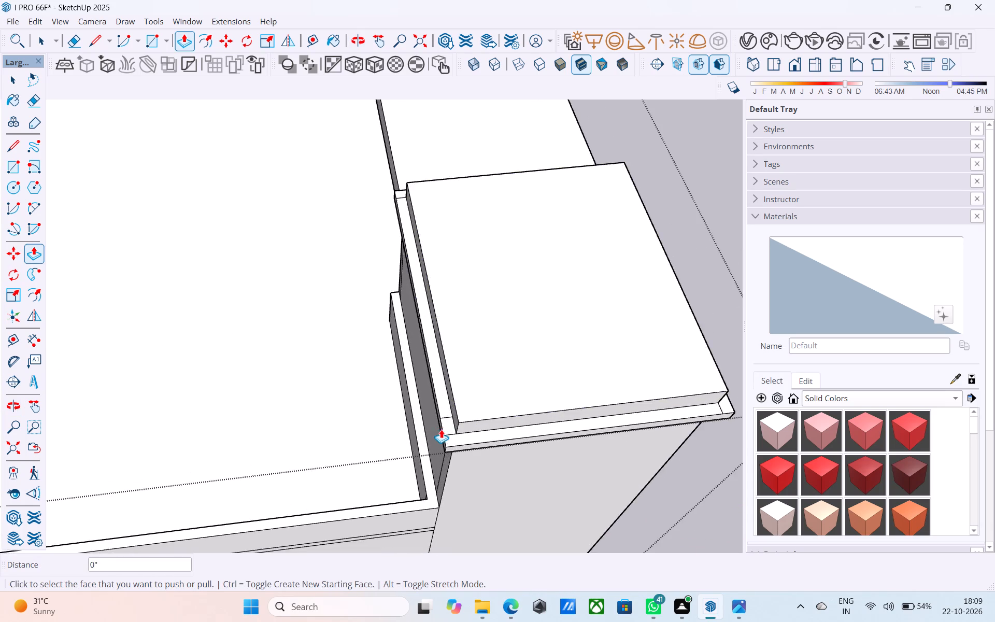
scroll(441, 429, "up", 10)
key("e")
left_click_drag(448, 405, 435, 364)
left_click_drag(457, 449, 451, 426)
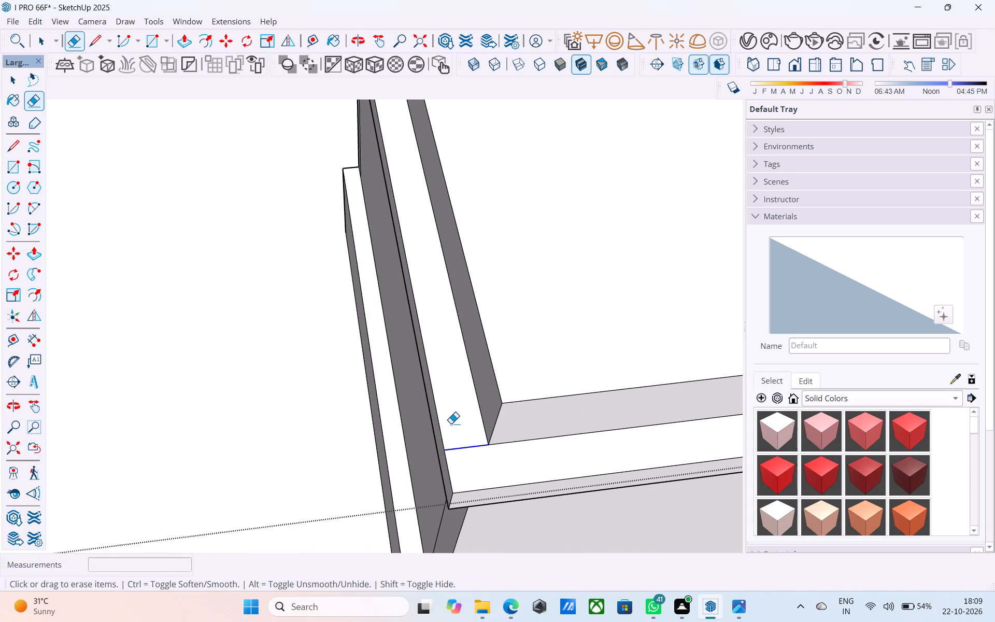
Erase the leftover seam lines on the ledge's top at the corner between the outer side and the framed front.
scroll(380, 417, "down", 11)
middle_click_drag(496, 398, 267, 360)
scroll(343, 405, "up", 10)
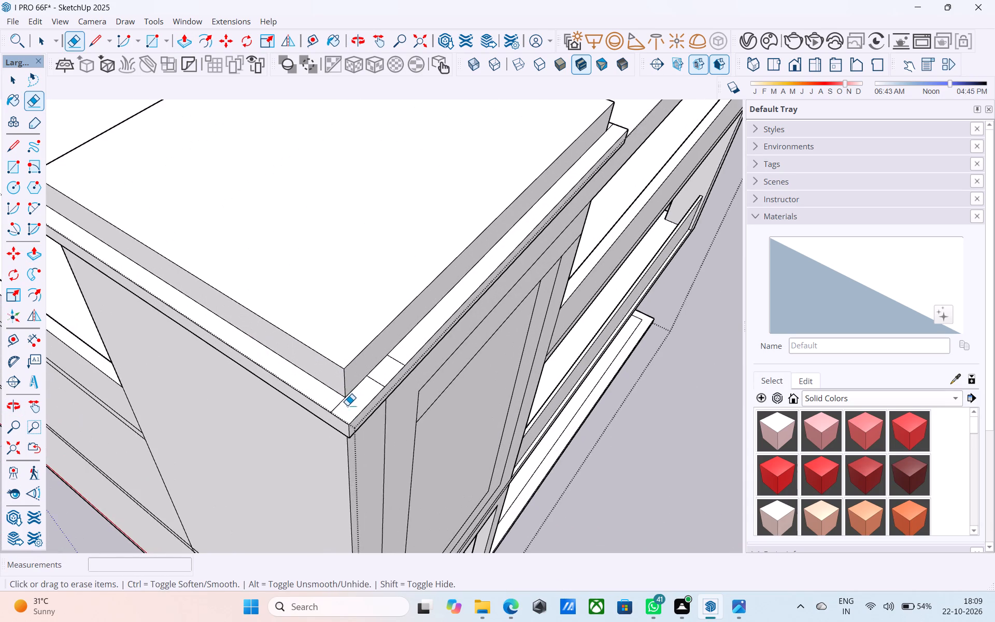
left_click_drag(343, 403, 336, 400)
scroll(369, 404, "up", 9)
left_click_drag(380, 362, 387, 353)
left_click_drag(415, 322, 432, 300)
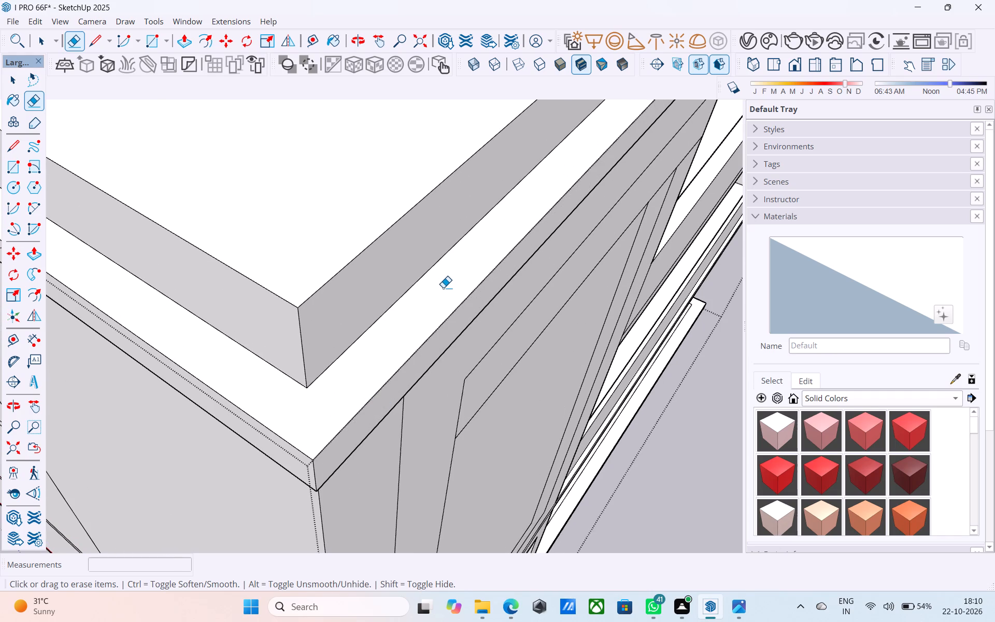
Erase the leftover seam lines on the ledge's top at the corner between the framed front and the balcony roof side.
scroll(443, 288, "down", 4)
middle_click_drag(443, 288, 343, 350)
scroll(321, 349, "down", 4)
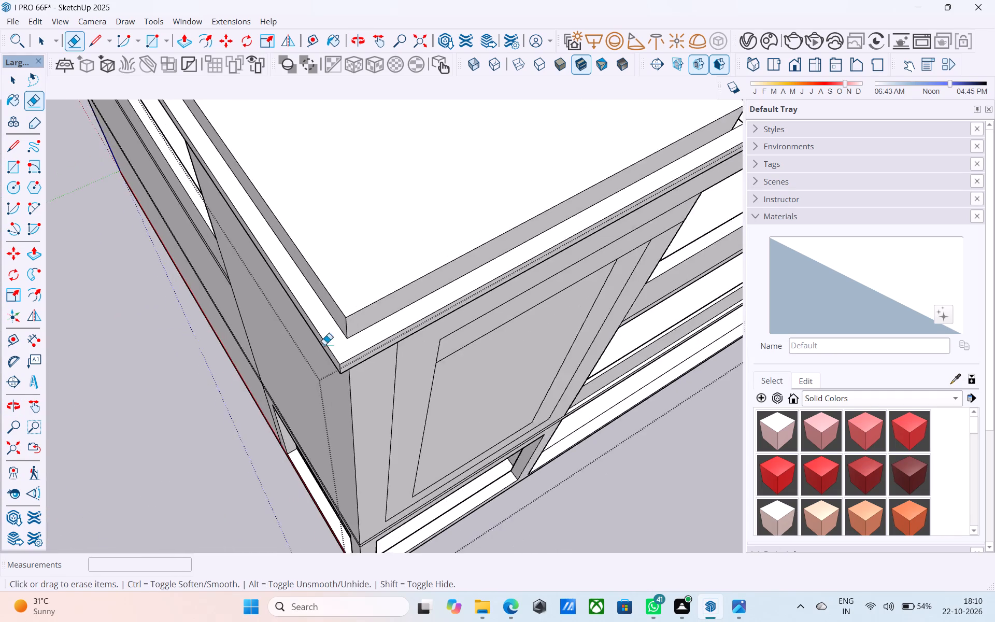
scroll(324, 345, "down", 6)
middle_click_drag(526, 292, 260, 293)
scroll(325, 284, "up", 14)
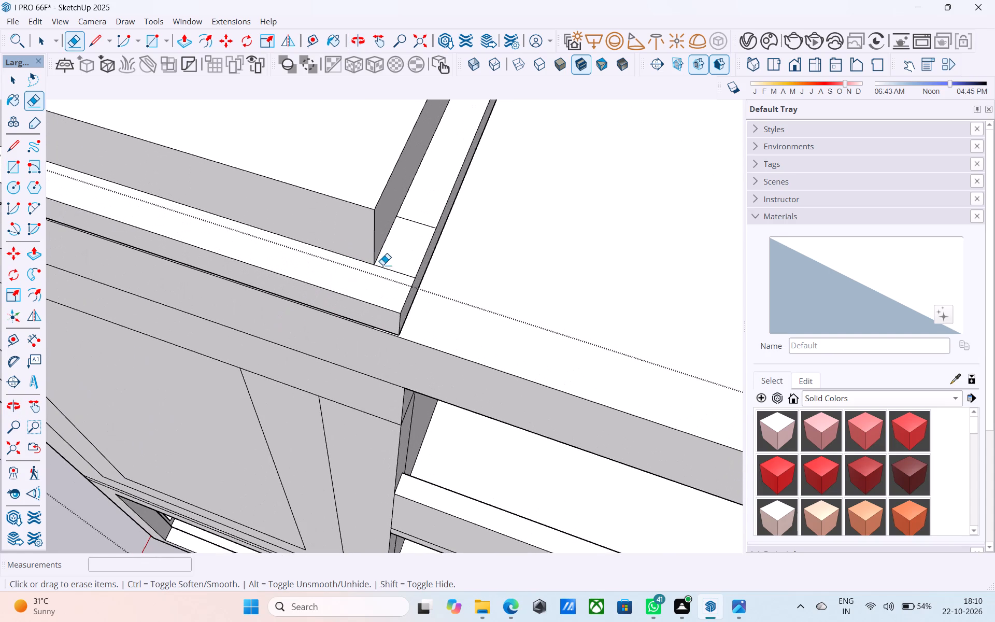
left_click_drag(385, 265, 385, 272)
left_click_drag(421, 221, 421, 228)
Erase the last seam line on the ledge's top at the cap's remaining corner, facing the roof terrace.
scroll(363, 338, "down", 15)
middle_click_drag(349, 402, 179, 378)
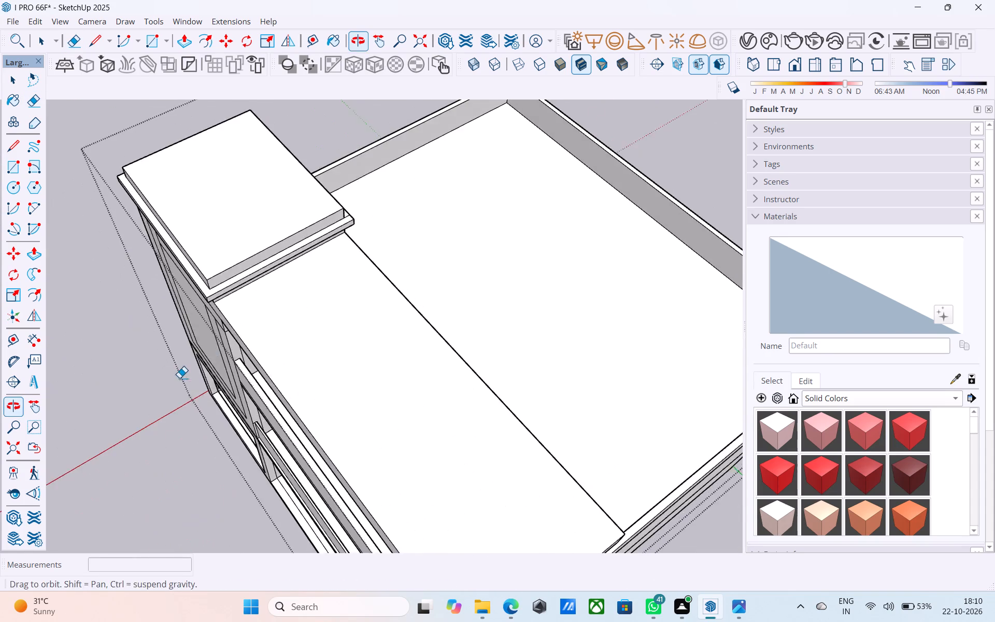
middle_click_drag(179, 378, 180, 378)
middle_click_drag(425, 260, 194, 246)
scroll(322, 121, "up", 16)
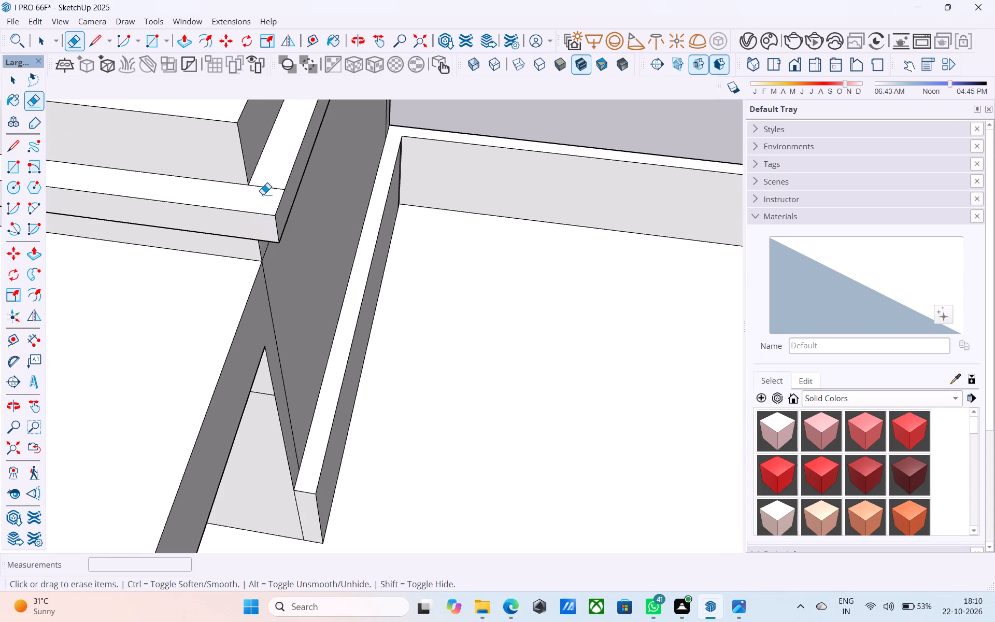
left_click_drag(263, 190, 262, 185)
Examine the tower's cap ledge and the outlines of its framed front from several angles.
scroll(269, 170, "down", 10)
middle_click_drag(214, 419, 292, 381)
scroll(365, 347, "down", 8)
middle_click_drag(338, 370, 596, 239)
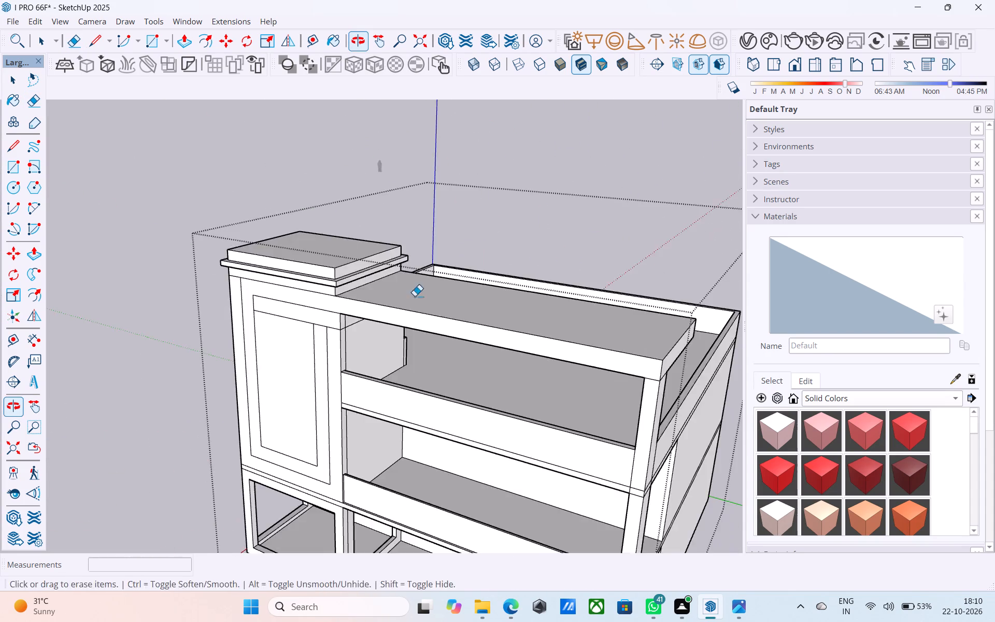
middle_click_drag(414, 297, 501, 274)
scroll(302, 218, "down", 3)
middle_click_drag(300, 219, 362, 176)
scroll(360, 176, "up", 4)
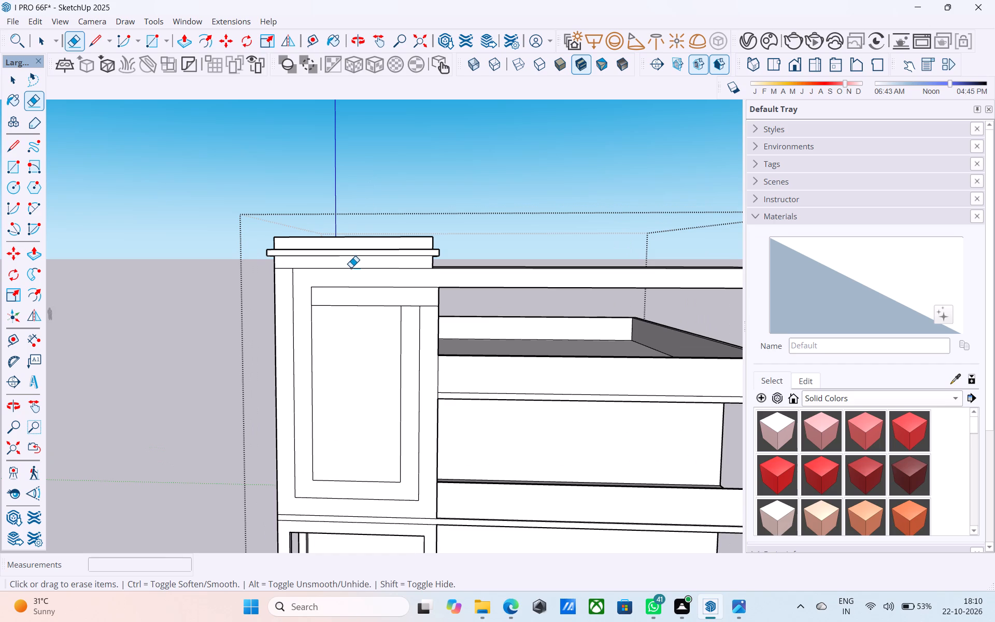
scroll(351, 267, "up", 10)
scroll(329, 278, "down", 6)
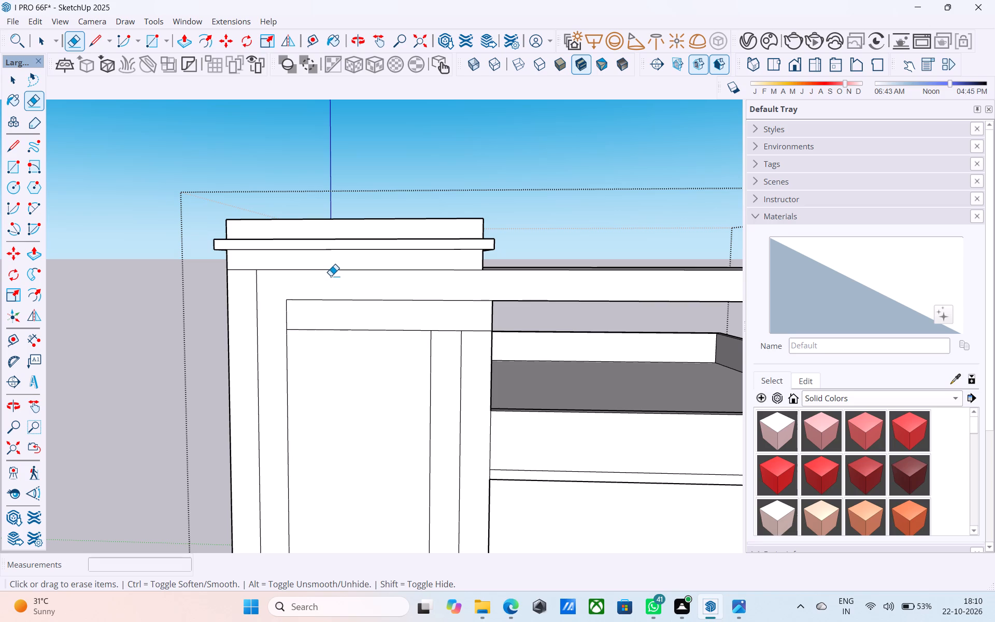
scroll(329, 276, "down", 5)
middle_click_drag(324, 287, 363, 275)
scroll(363, 276, "up", 5)
middle_click_drag(363, 277, 360, 277)
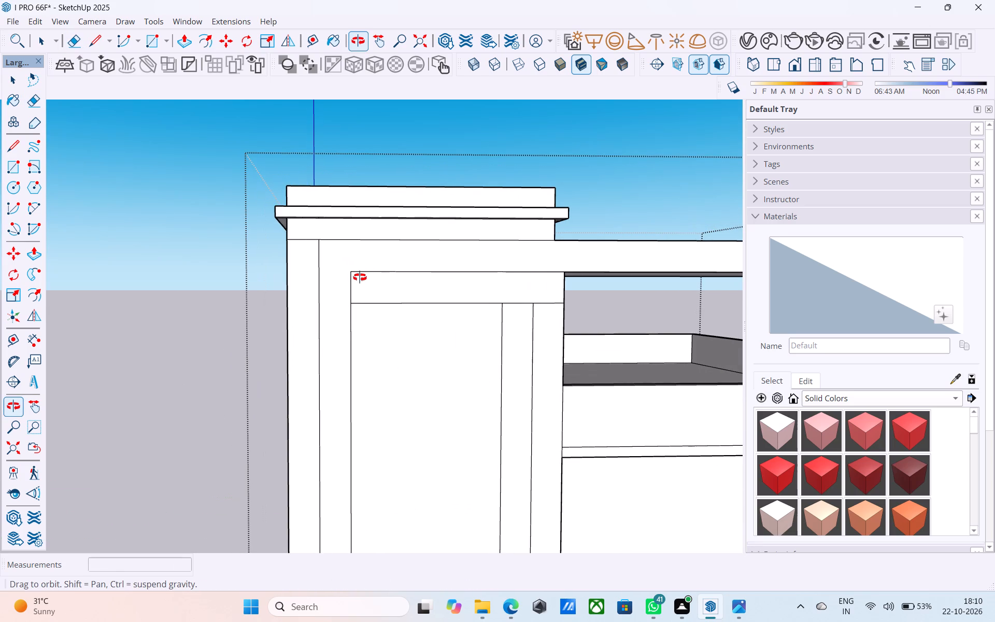
middle_click_drag(360, 277, 298, 332)
scroll(266, 298, "down", 6)
scroll(312, 279, "up", 6)
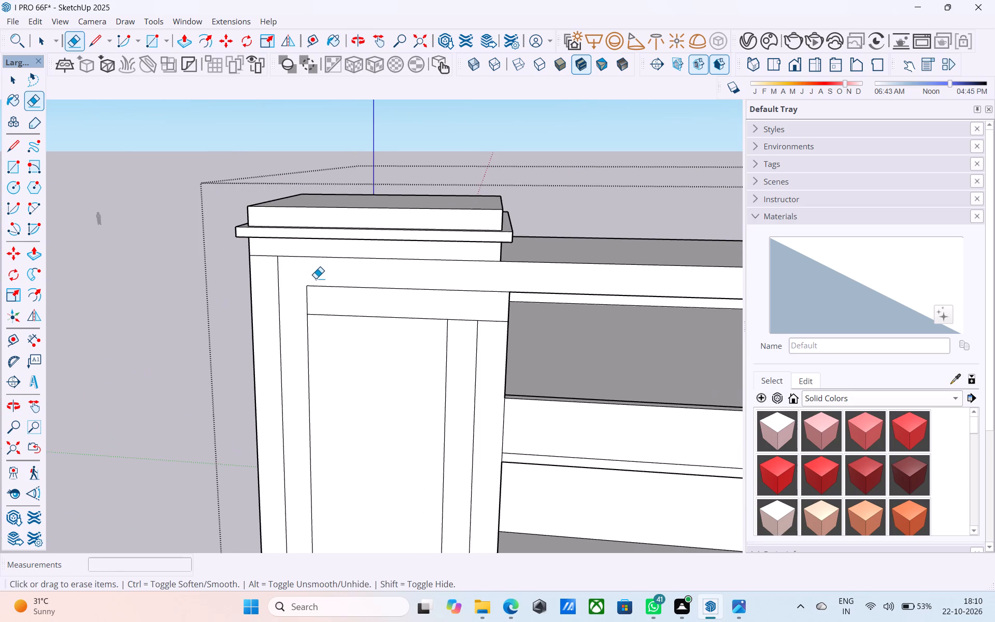
scroll(340, 260, "down", 5)
middle_click_drag(321, 291, 380, 237)
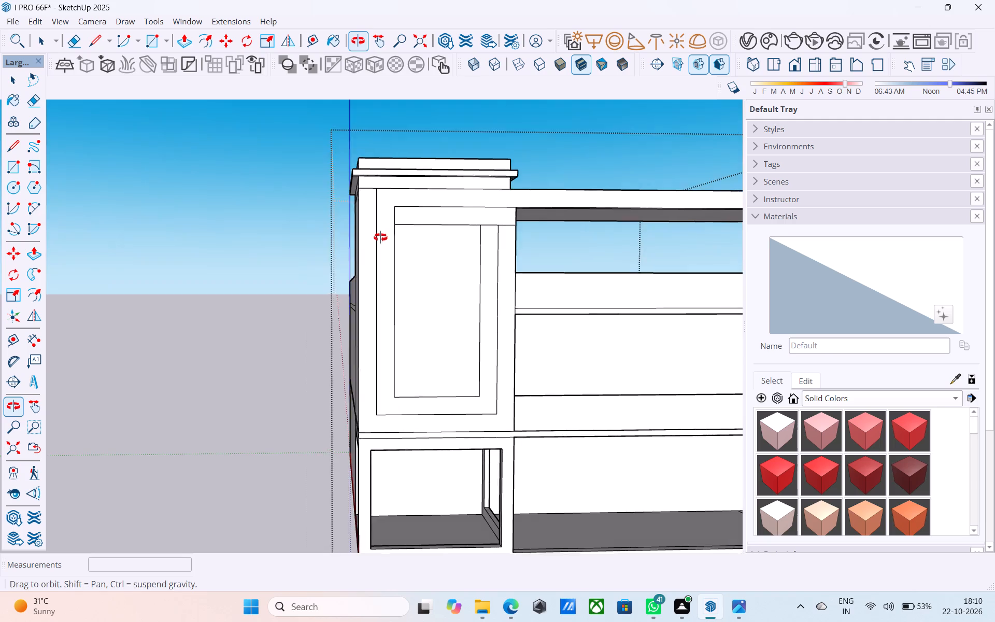
middle_click_drag(380, 237, 368, 272)
scroll(377, 253, "up", 6)
scroll(386, 250, "down", 6)
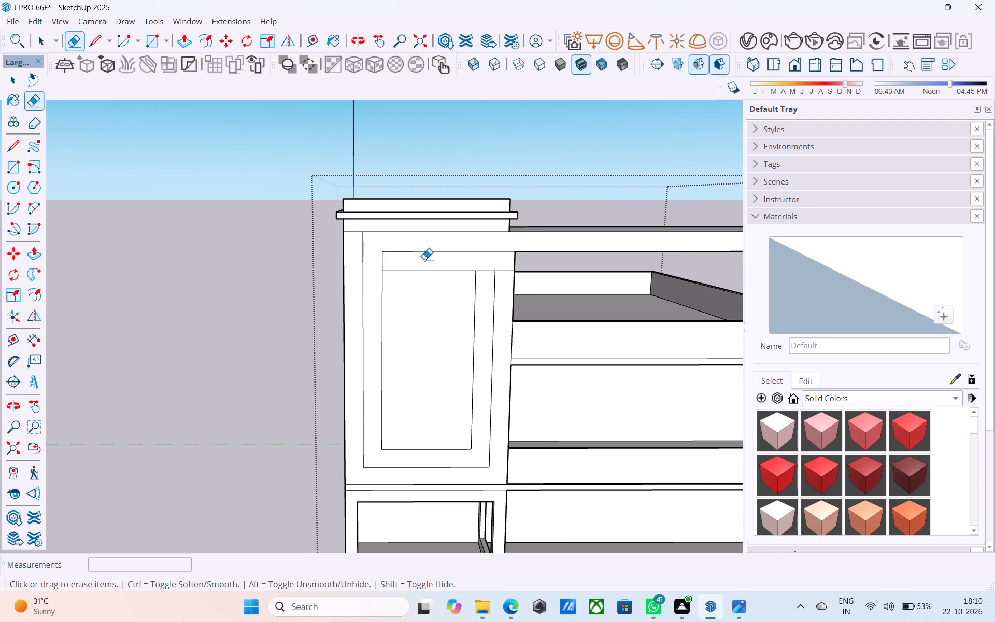
Erase the extra horizontal line crossing the upper part of the inner panel on the tower's front.
middle_click_drag(424, 260, 416, 258)
scroll(420, 260, "up", 6)
scroll(424, 261, "down", 6)
middle_click(424, 261)
scroll(424, 261, "up", 6)
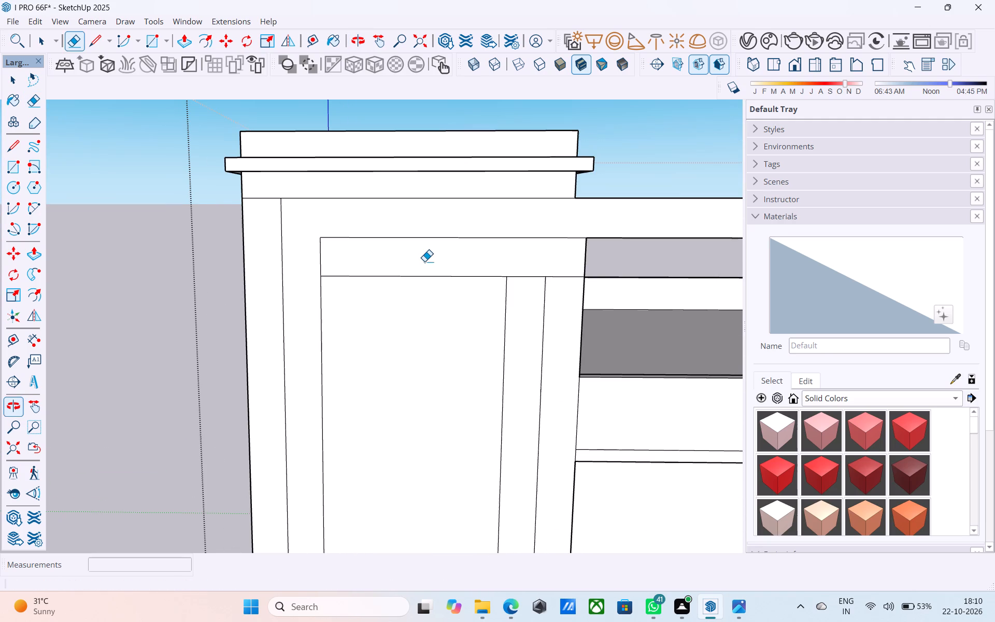
key("e")
left_click_drag(423, 263, 422, 284)
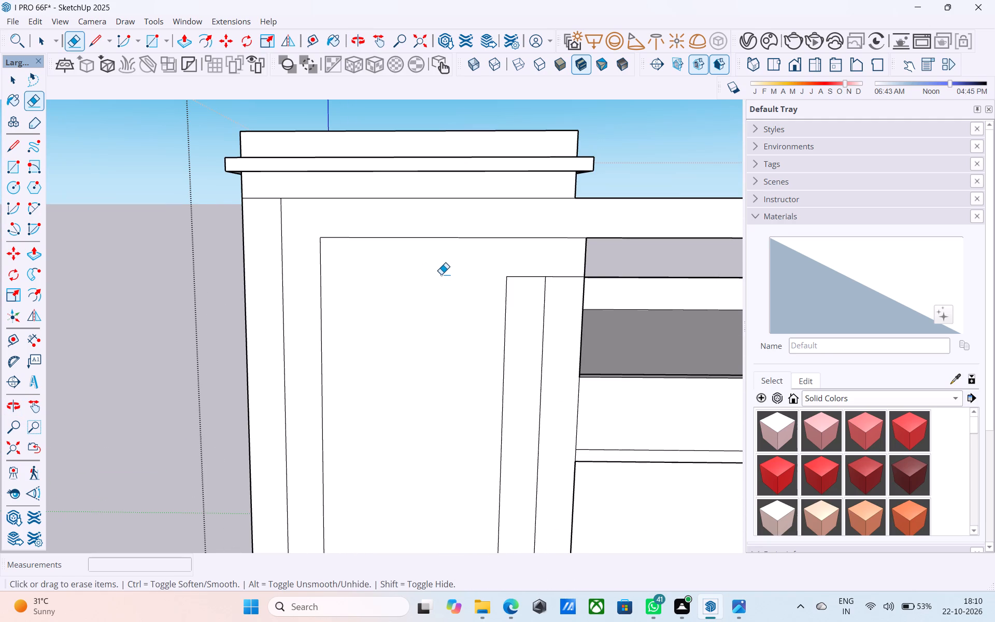
Draw two 1' 6" vertical lines extending both edges of the frame's balcony-side strip up to the underside of the top band.
key("l")
left_click(504, 274)
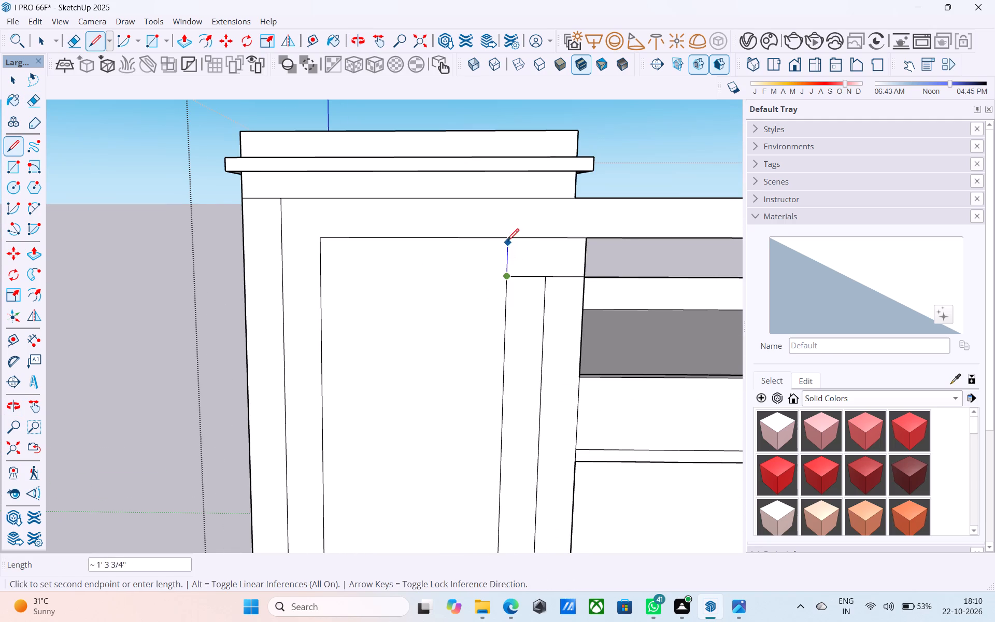
left_click(506, 239)
left_click(545, 275)
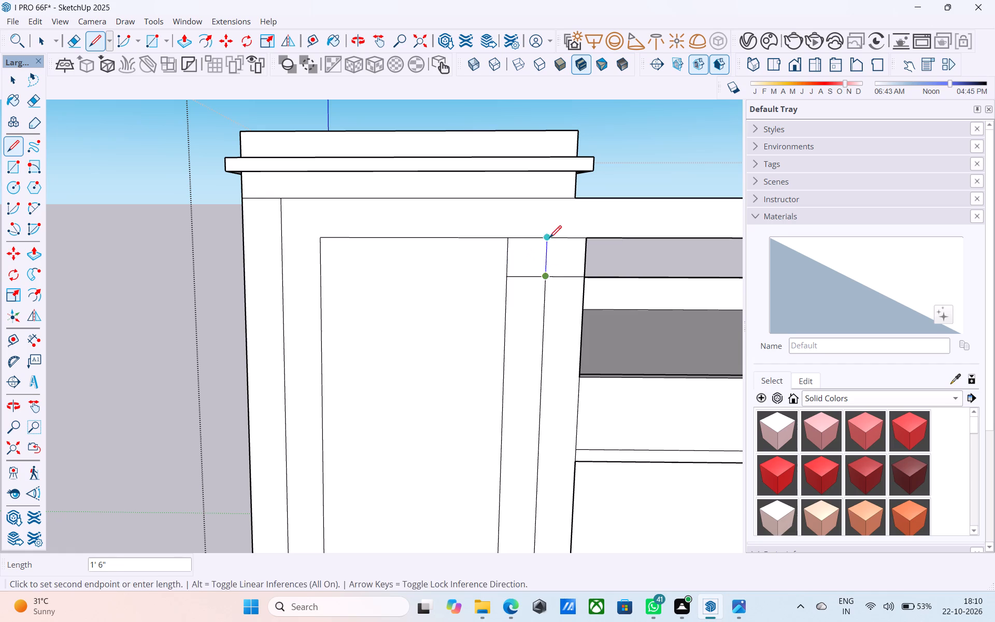
left_click(549, 239)
Erase the two leftover short horizontal lines crossing the upper end of the balcony-side strip and its outer margin.
scroll(230, 260, "down", 7)
middle_click_drag(227, 272, 187, 226)
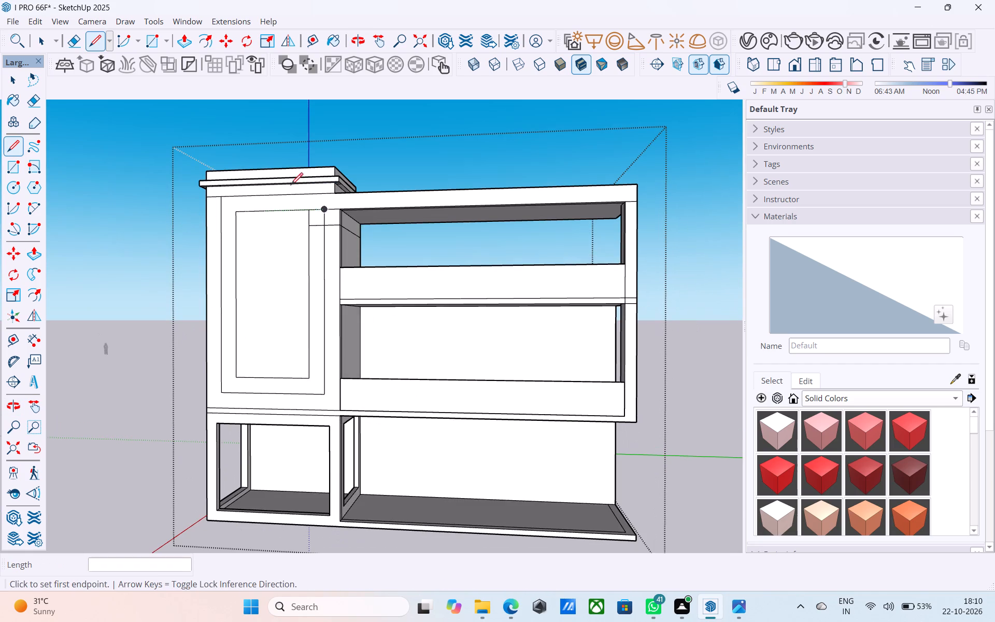
middle_click_drag(386, 204, 246, 295)
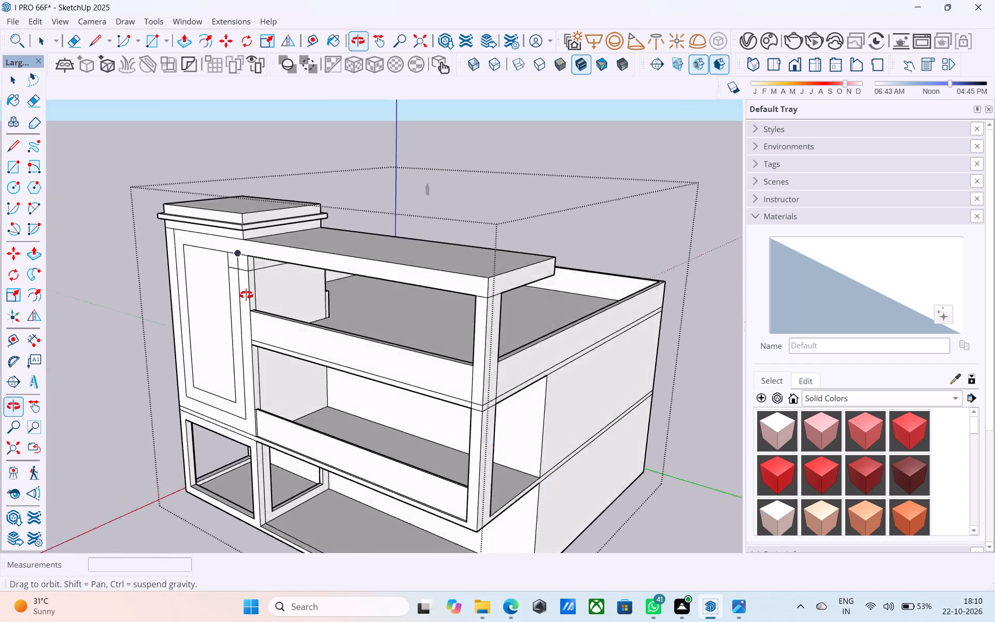
middle_click_drag(246, 295, 612, 303)
middle_click_drag(372, 253, 237, 251)
scroll(231, 244, "down", 4)
middle_click_drag(339, 263, 320, 213)
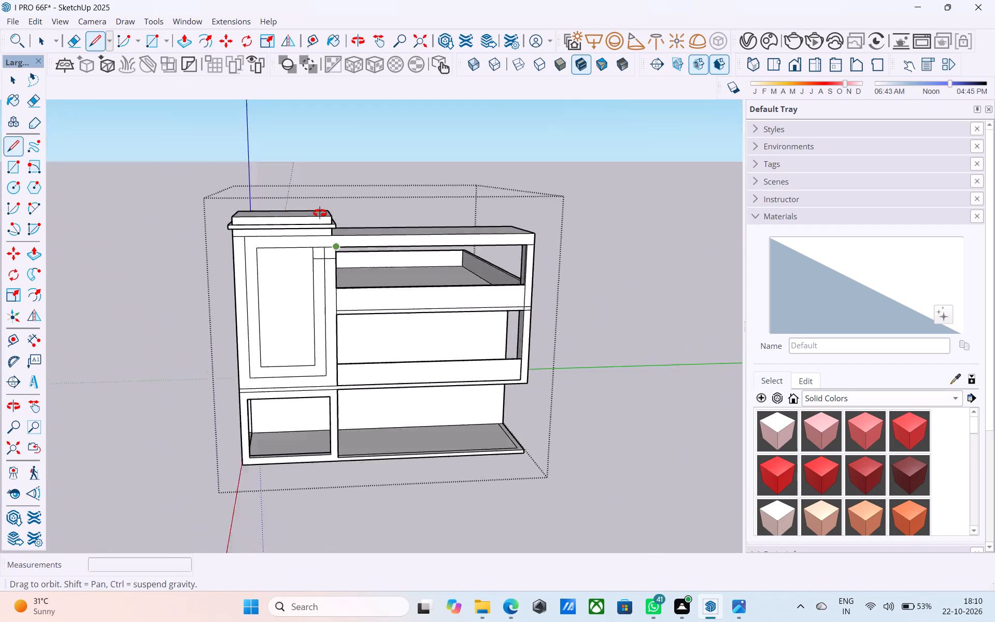
middle_click_drag(320, 213, 315, 213)
scroll(316, 205, "up", 12)
key("e")
left_click_drag(334, 279, 324, 258)
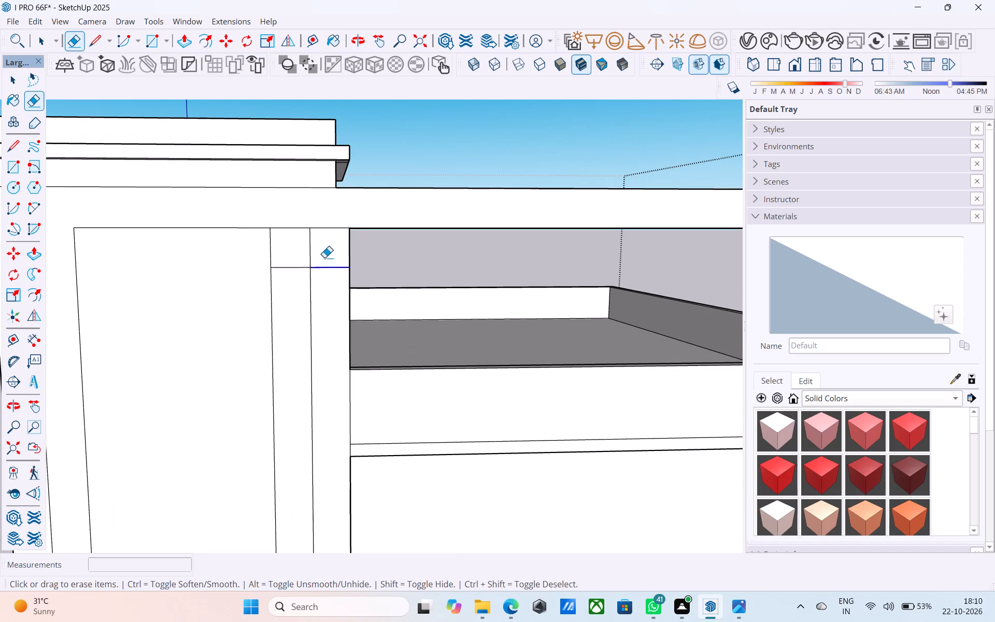
left_click_drag(324, 258, 324, 257)
left_click_drag(293, 278, 287, 254)
Save the model.
key("space")
key("ctrl+s")
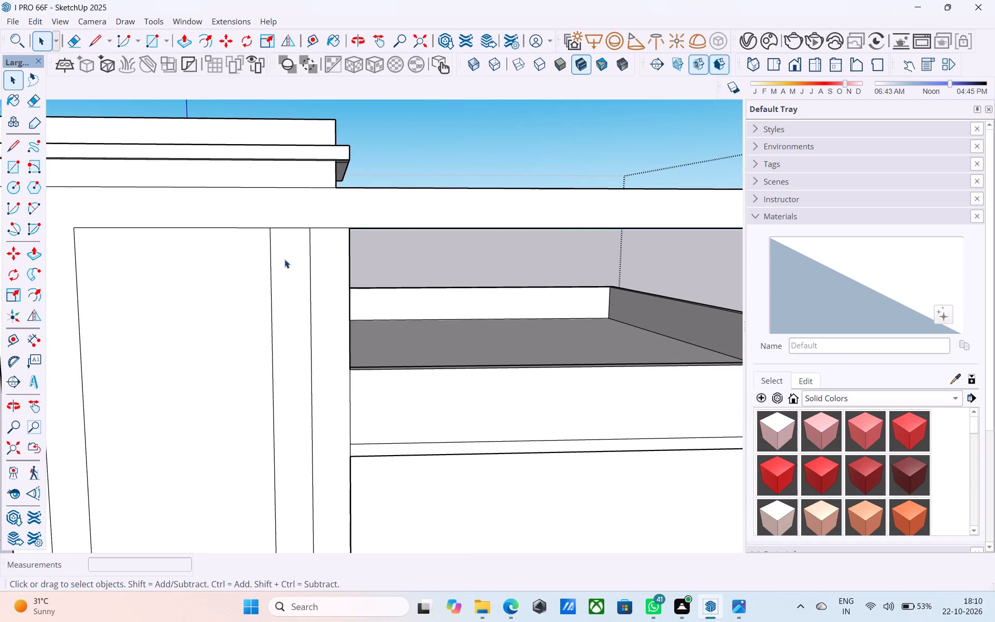
key("space")
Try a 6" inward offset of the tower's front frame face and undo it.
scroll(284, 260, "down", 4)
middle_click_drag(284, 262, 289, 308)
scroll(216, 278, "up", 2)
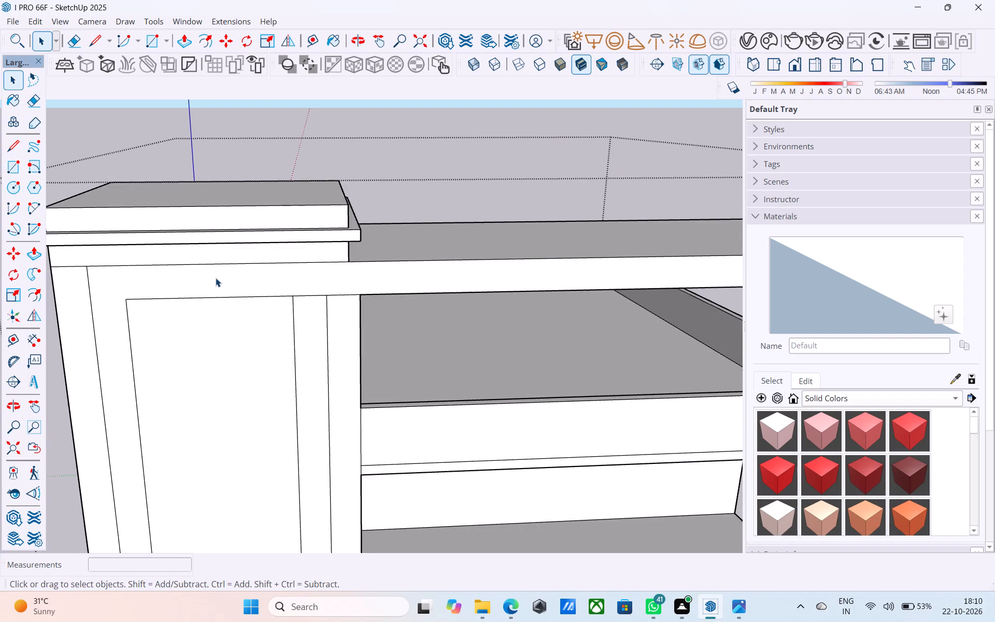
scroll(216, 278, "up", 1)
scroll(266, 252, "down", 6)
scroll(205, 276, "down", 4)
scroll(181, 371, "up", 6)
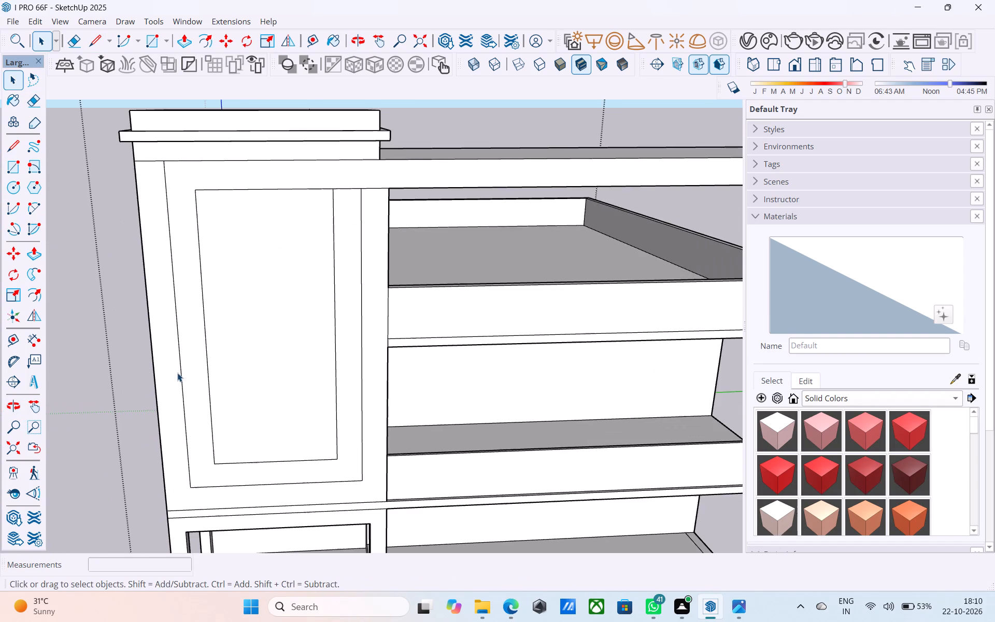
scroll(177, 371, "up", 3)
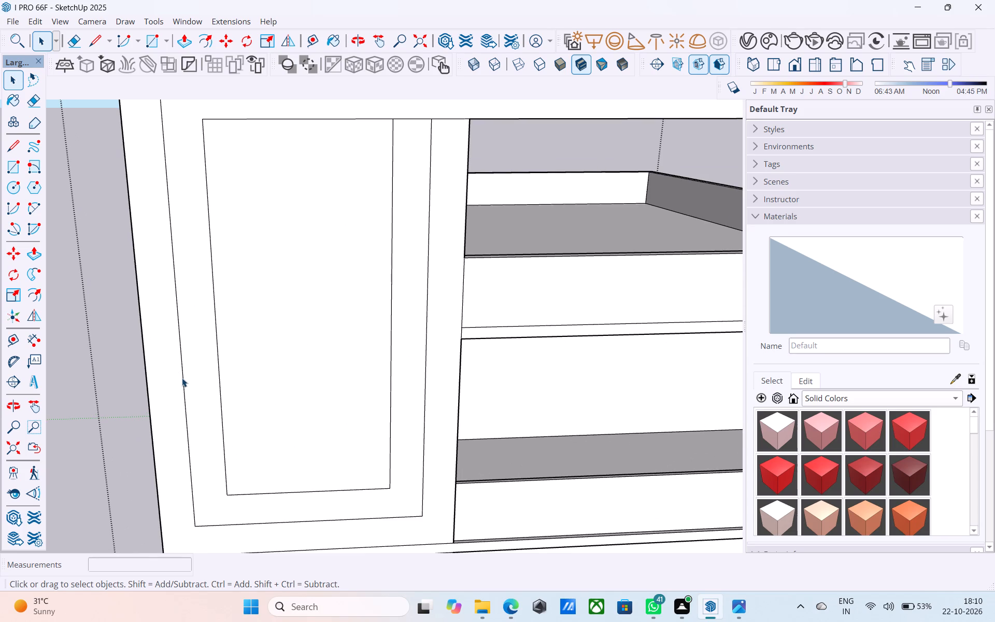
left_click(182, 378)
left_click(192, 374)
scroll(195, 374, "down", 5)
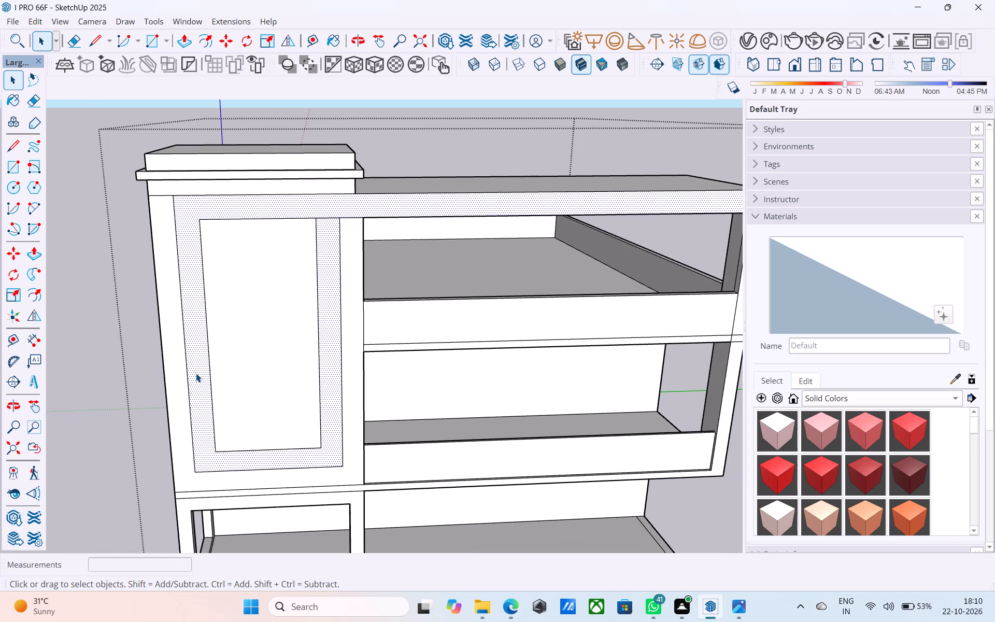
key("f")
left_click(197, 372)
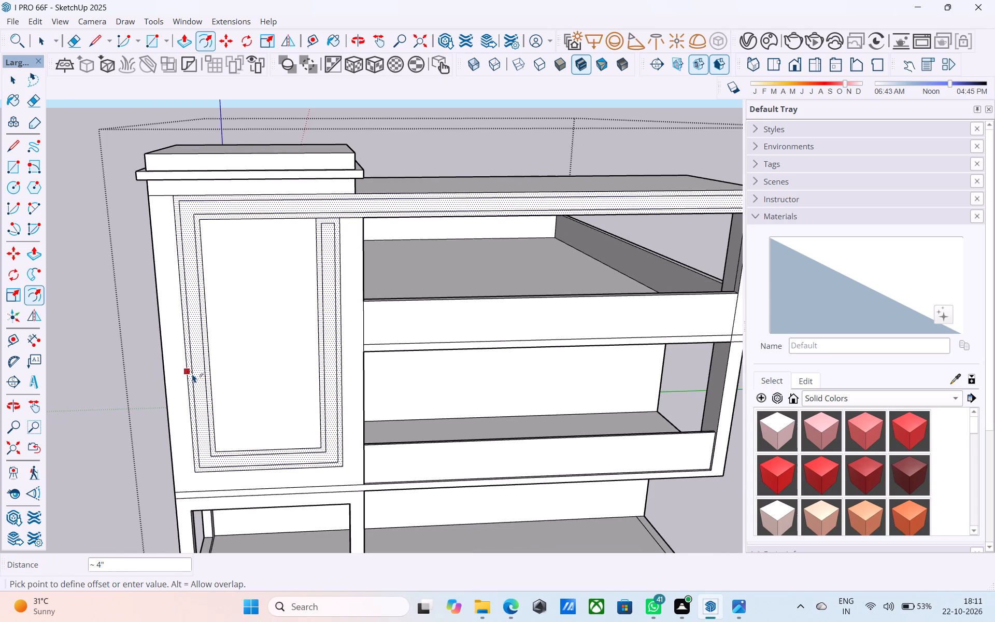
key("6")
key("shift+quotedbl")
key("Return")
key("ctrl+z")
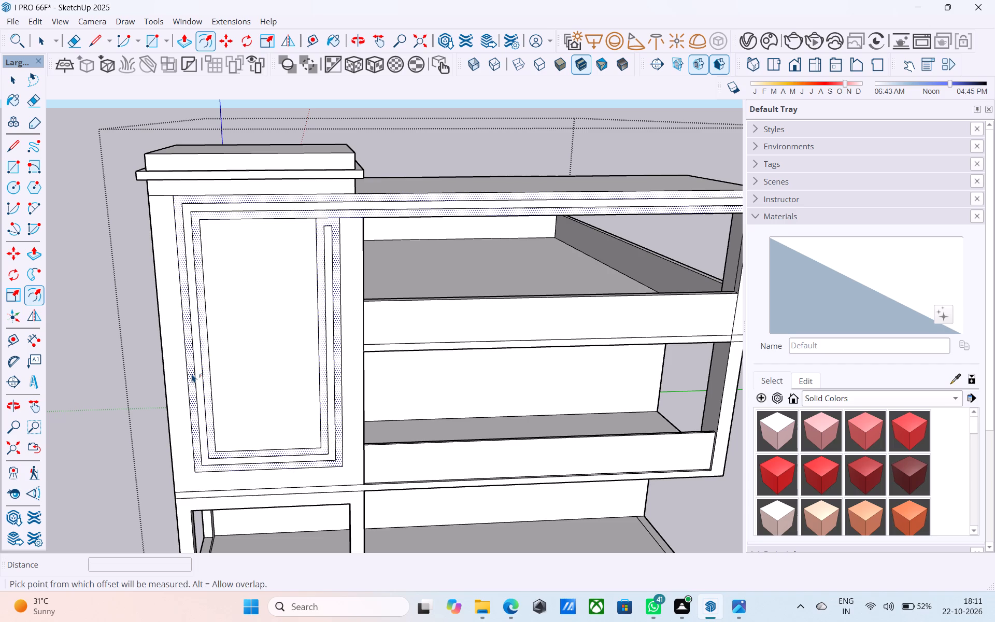
Draw 1' 6" horizontal and vertical lines from the inner panel's lower outer corner to the frame's outer edges, marking off a corner square.
key("space")
key("l")
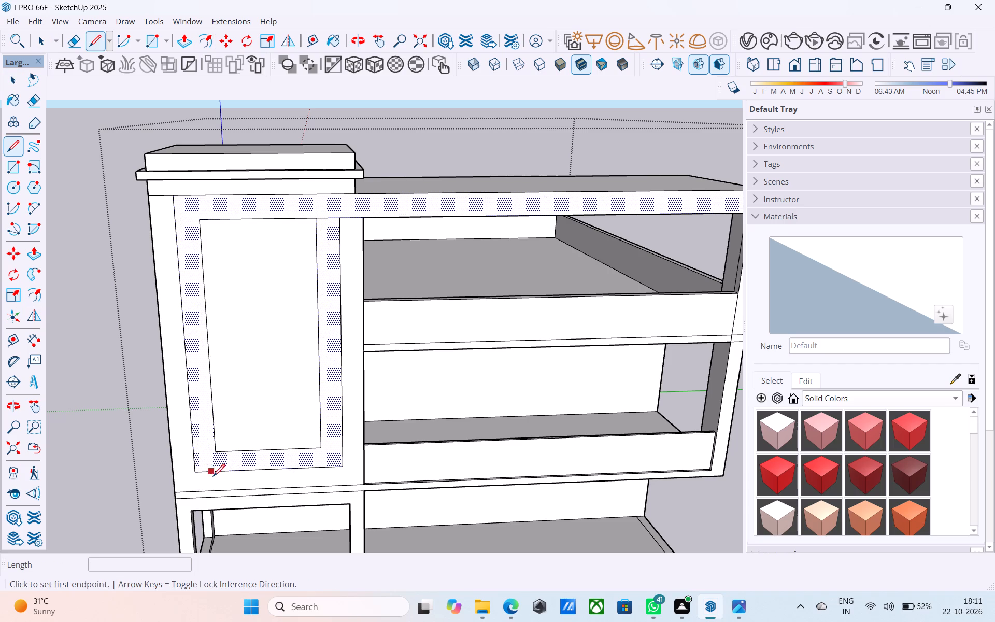
left_click(216, 454)
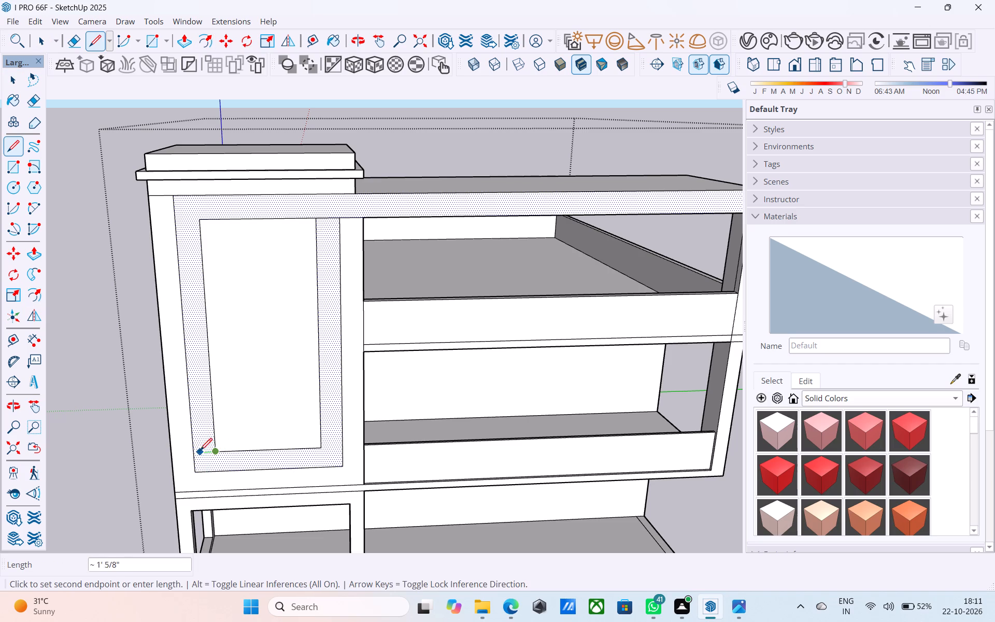
left_click(195, 452)
left_click(214, 454)
left_click(214, 473)
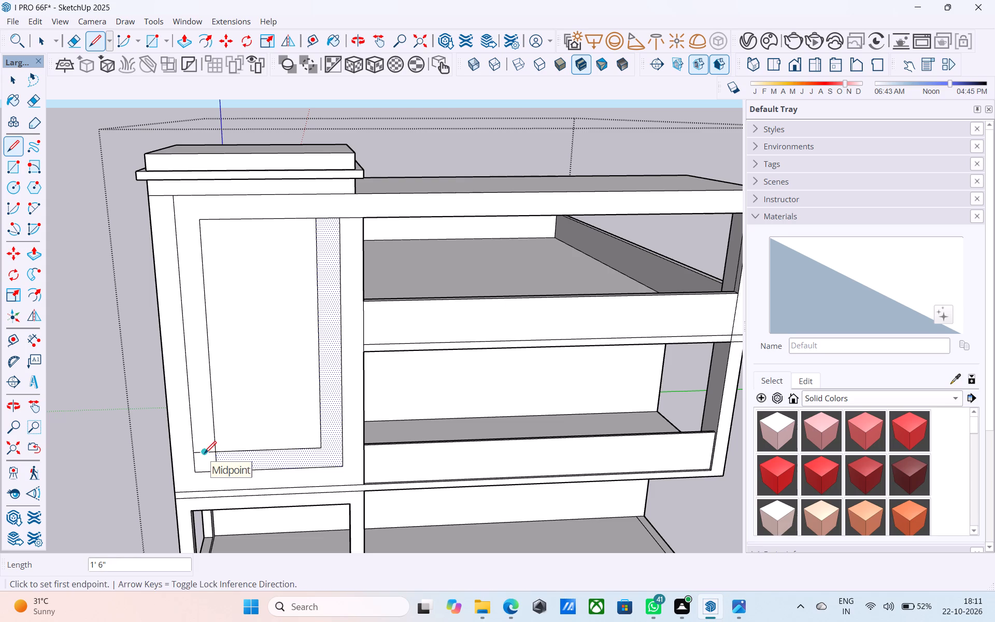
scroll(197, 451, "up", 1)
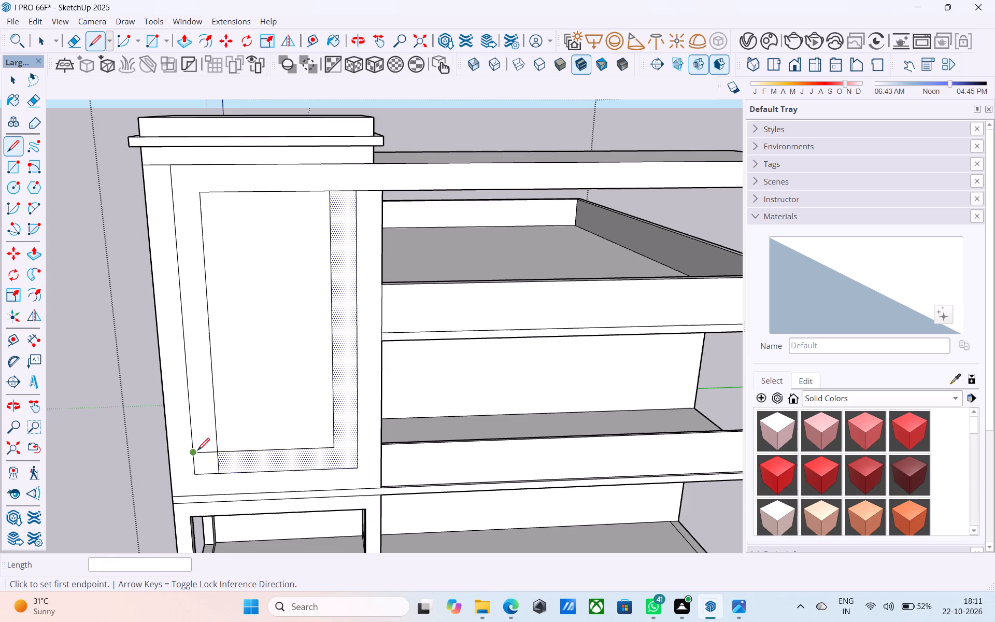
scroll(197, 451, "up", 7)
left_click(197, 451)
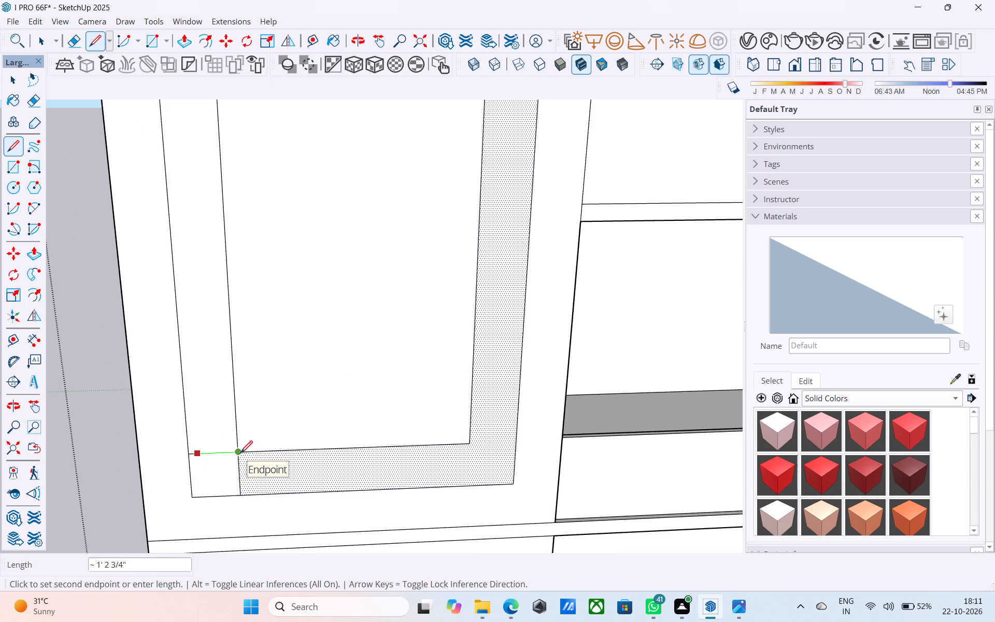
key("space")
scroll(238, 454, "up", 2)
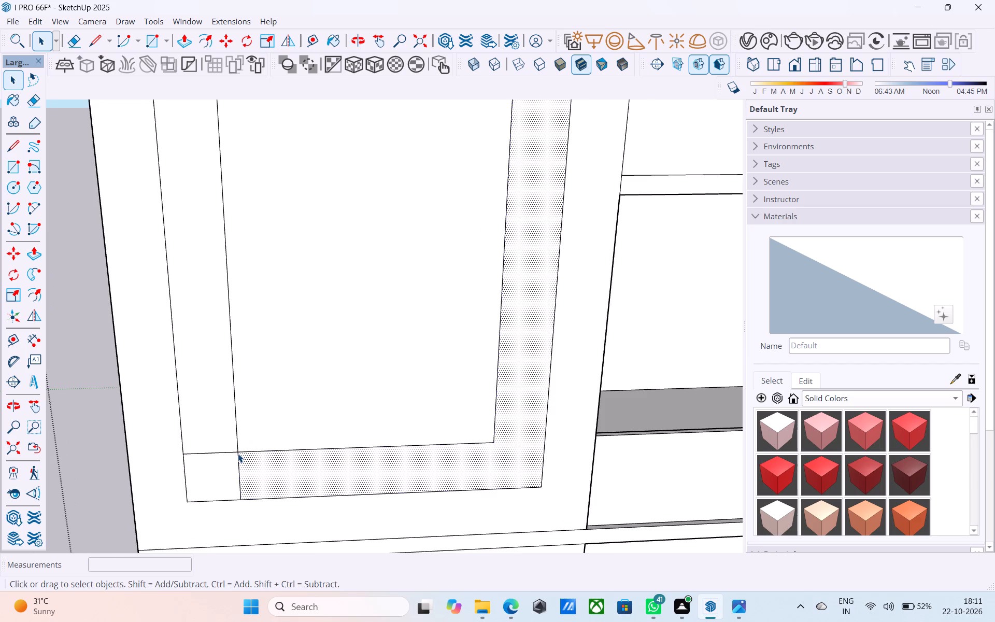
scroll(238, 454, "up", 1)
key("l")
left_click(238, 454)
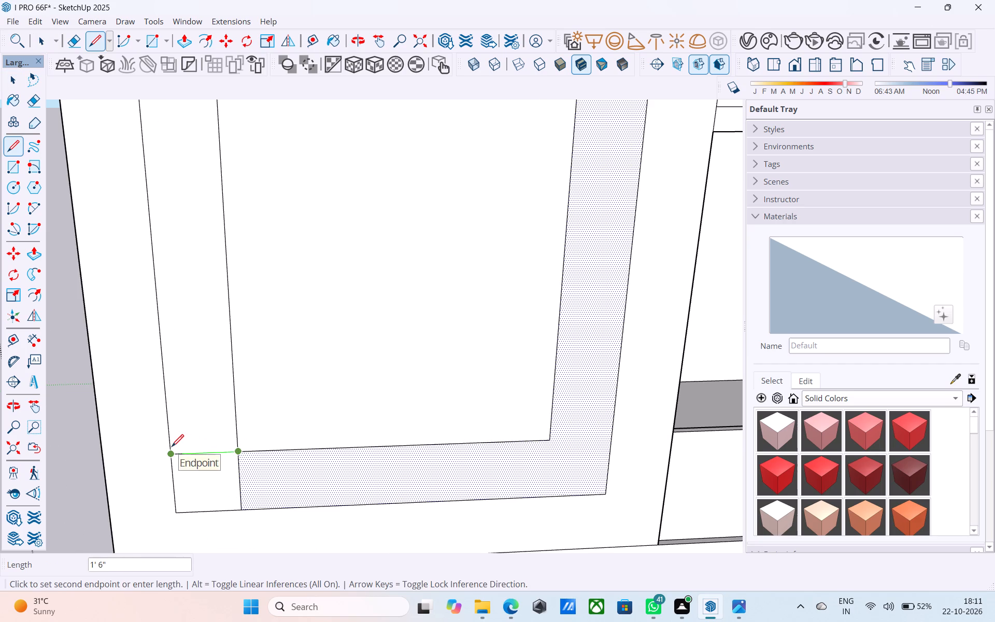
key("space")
Copy both segments of the tower frame's outer vertical edge, the long one and the short corner one, 6" inward.
left_click(170, 446)
key("m")
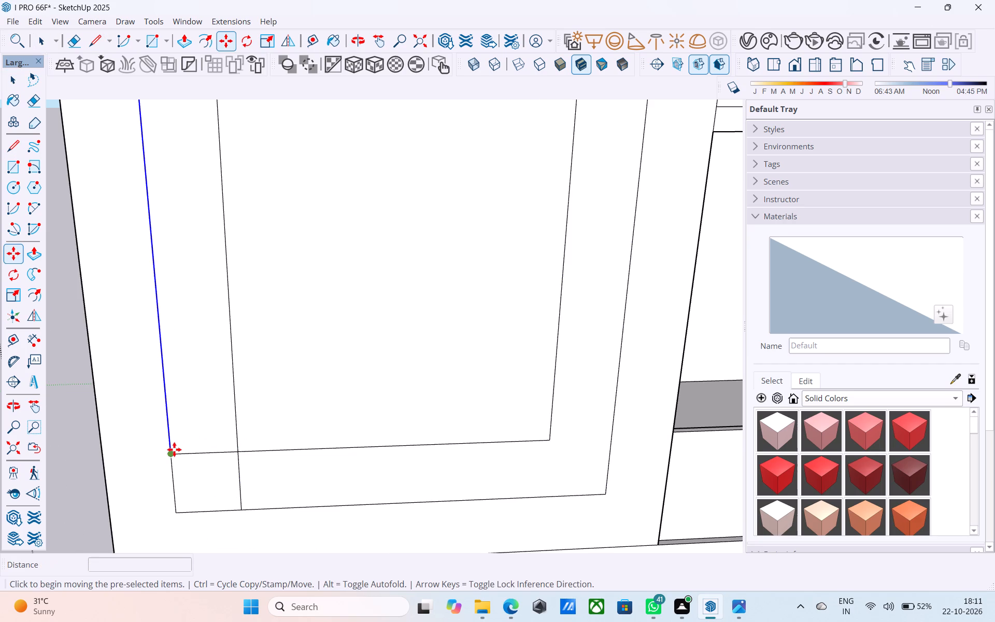
left_click(174, 450)
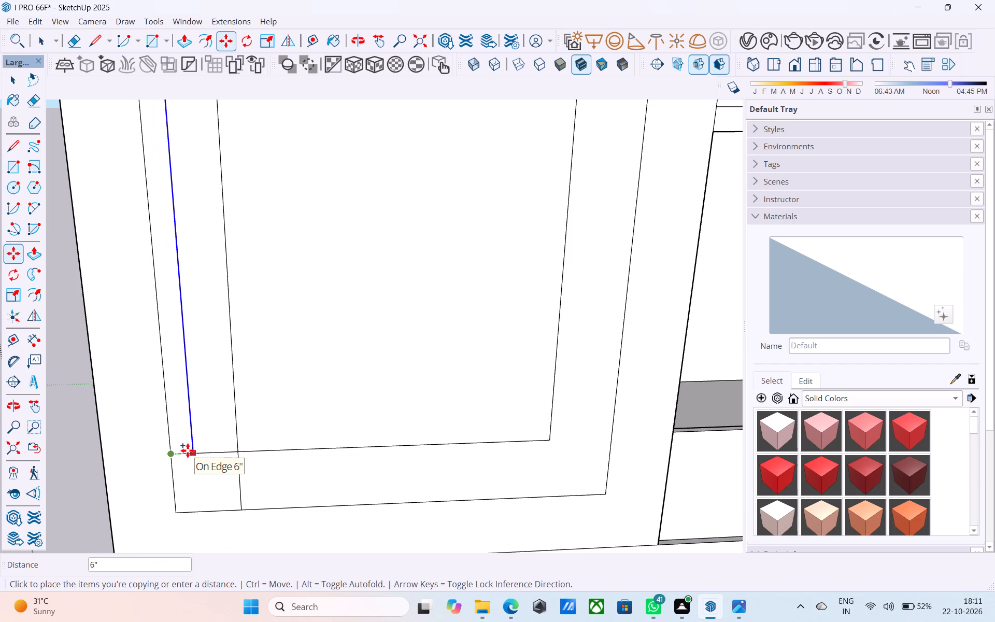
left_click(188, 450)
key("space")
left_click(173, 469)
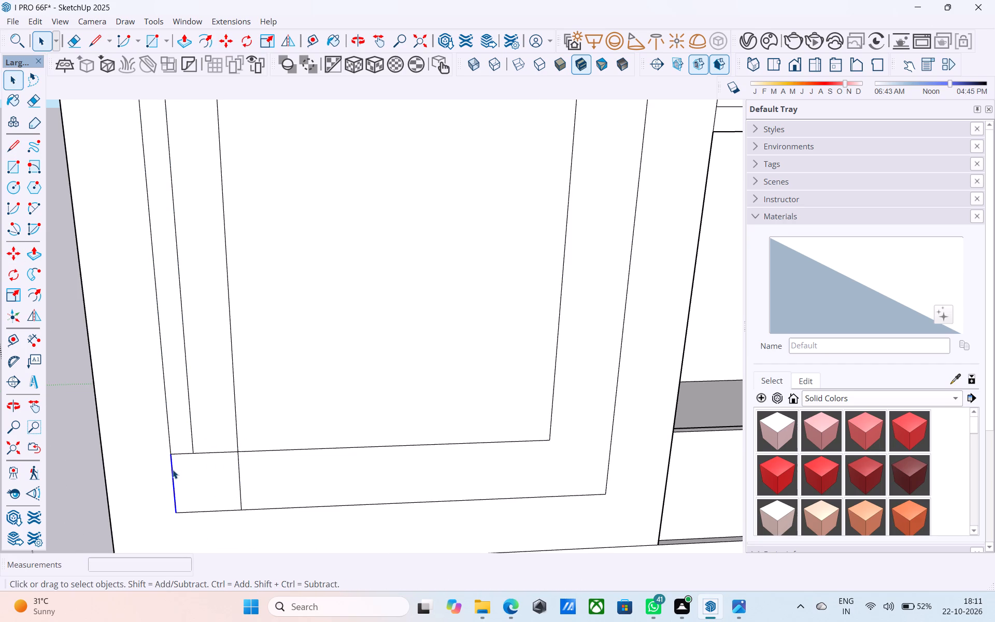
key("m")
left_click(174, 456)
left_click(192, 452)
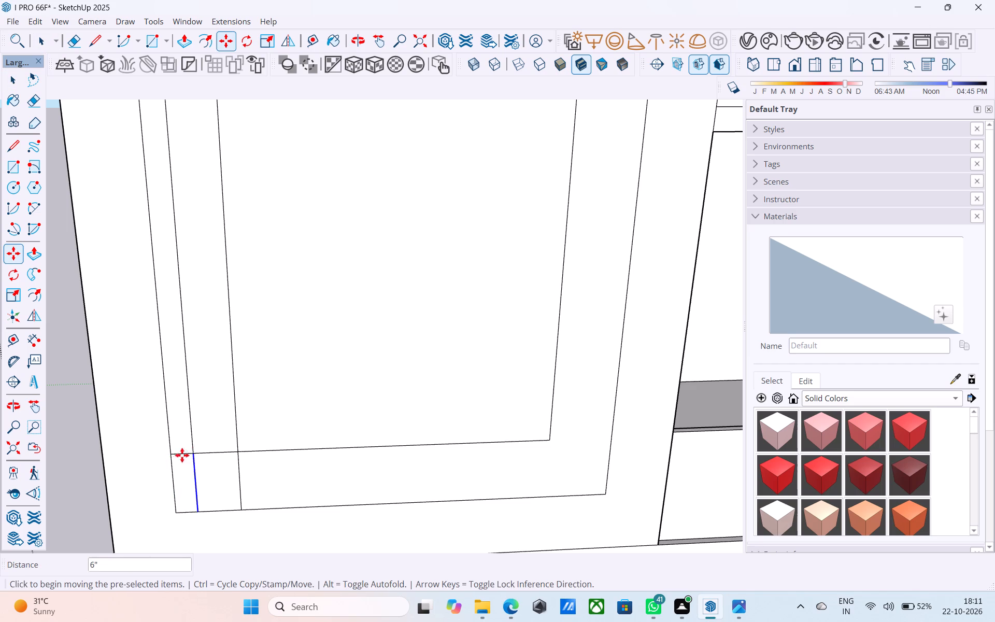
Erase the short vertical line running down from the inner panel's lower outer corner.
scroll(172, 456, "down", 5)
key("space")
scroll(222, 494, "up", 3)
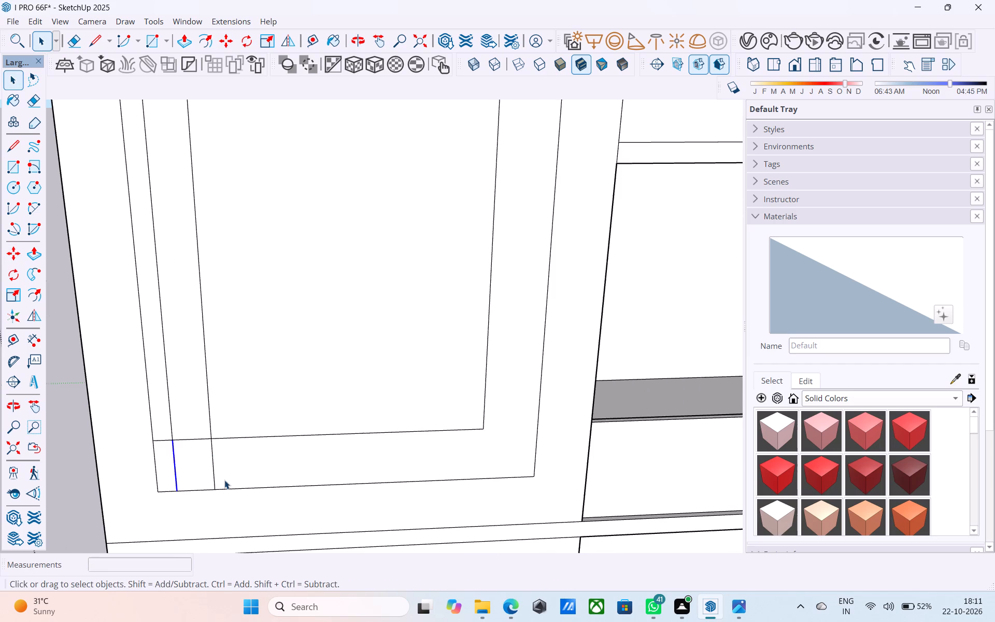
key("e")
left_click_drag(220, 465, 206, 464)
key("space")
Copy the tower frame's bottom edge a short distance upward from the new vertical line's lower end.
left_click(212, 489)
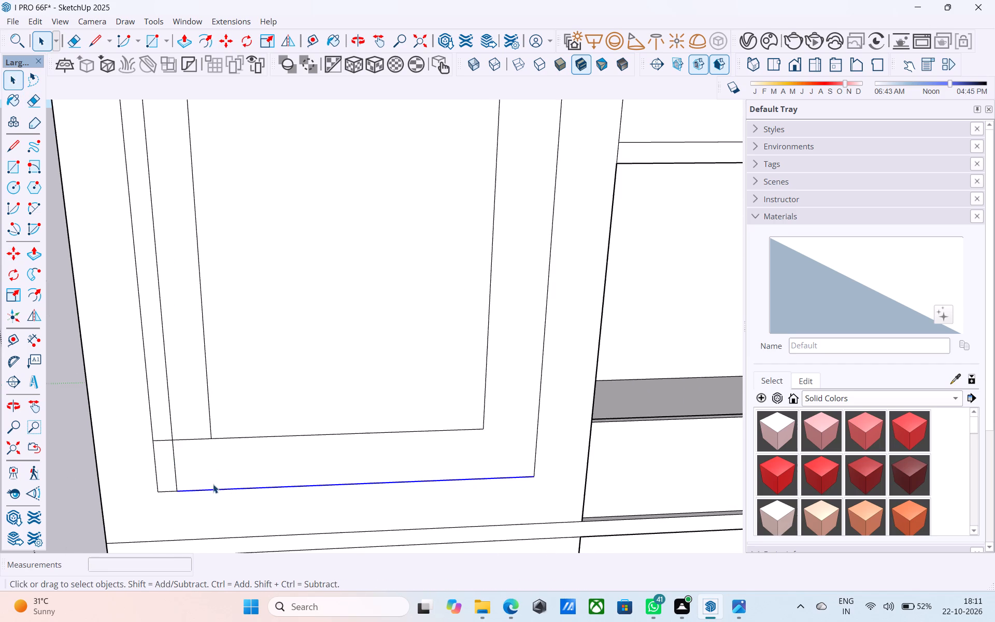
key("m")
left_click(178, 492)
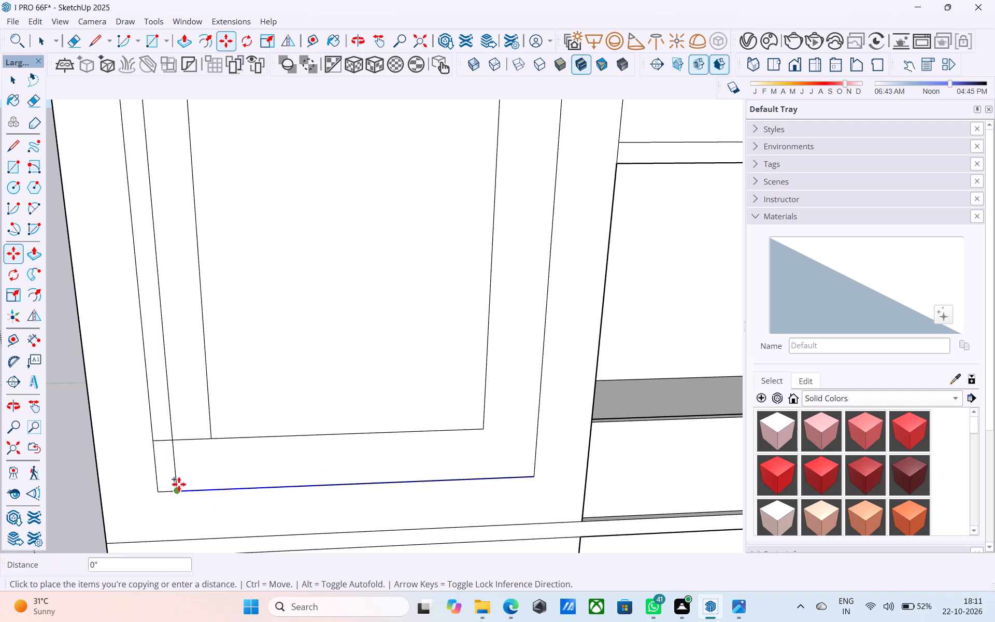
left_click(180, 479)
scroll(180, 475, "down", 9)
key("space")
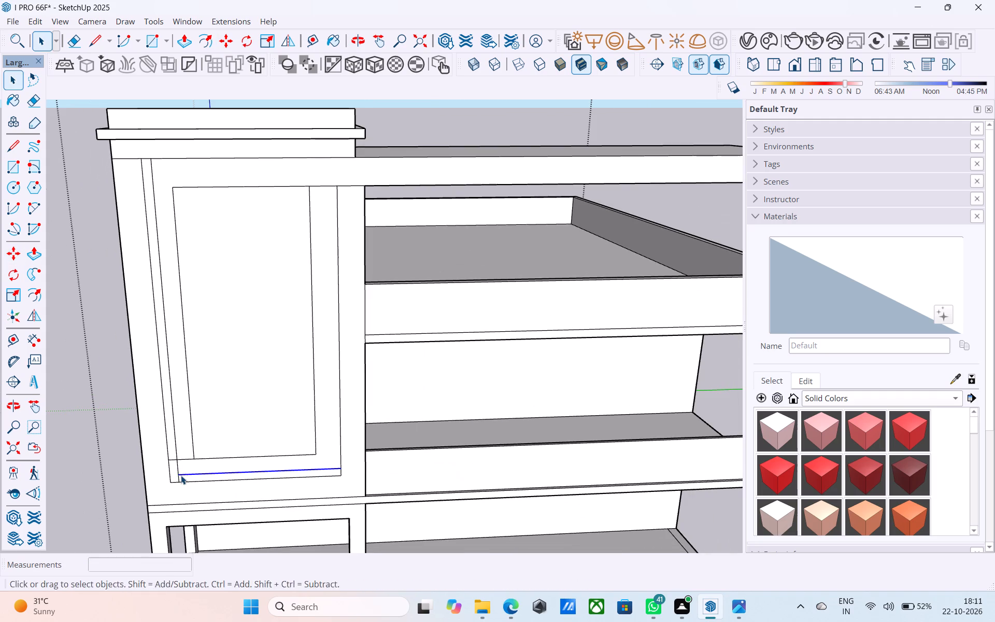
Copy the lower part of the frame's balcony-side edge inward and extend it up to the panel's top edge with a line.
middle_click_drag(181, 475, 193, 480)
left_click(358, 446)
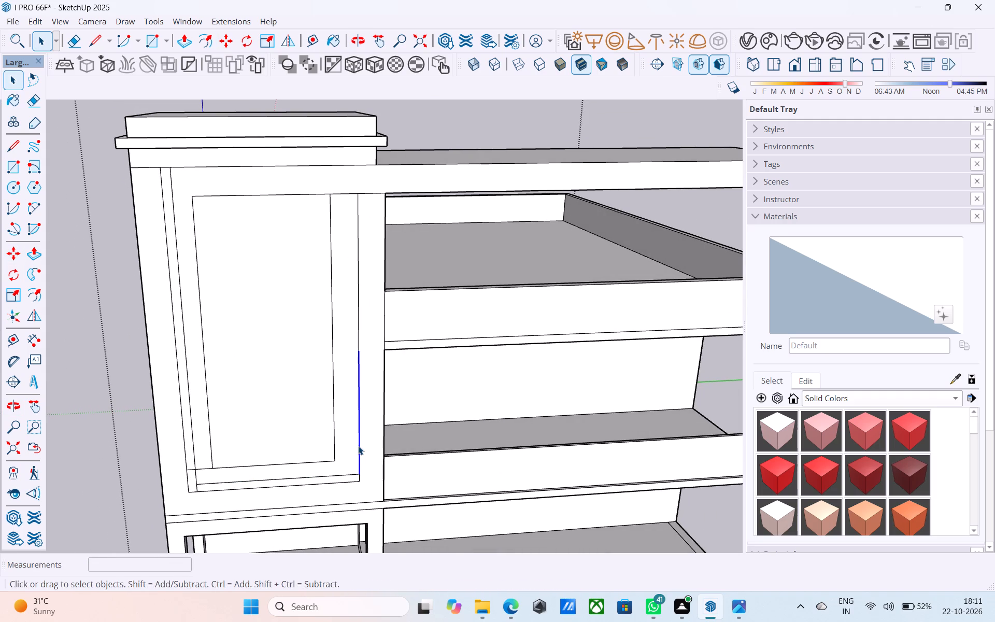
key("m")
scroll(362, 465, "up", 3)
left_click(356, 477)
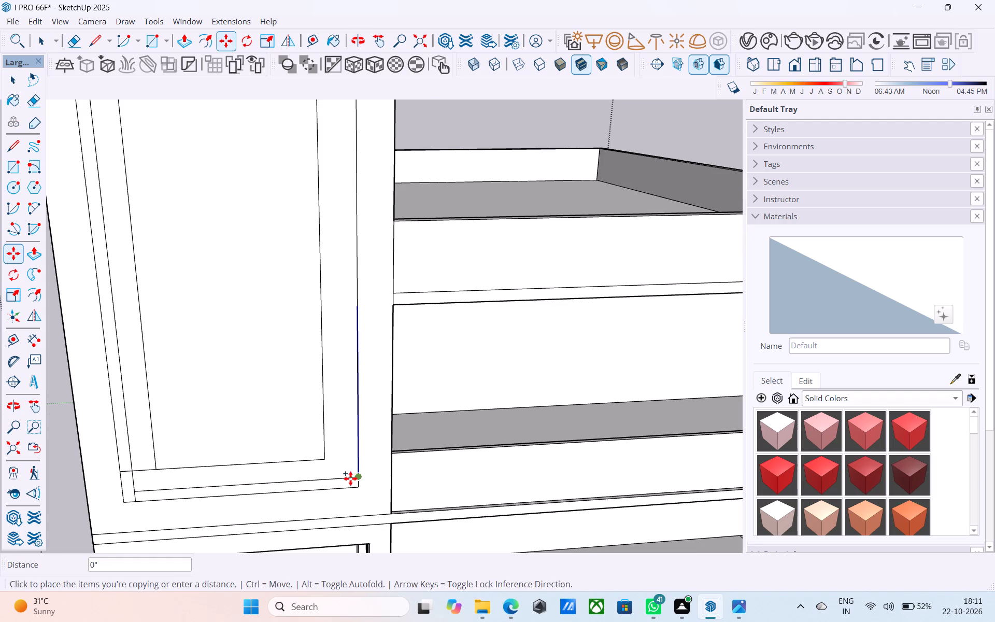
left_click(346, 479)
scroll(344, 474, "down", 4)
key("l")
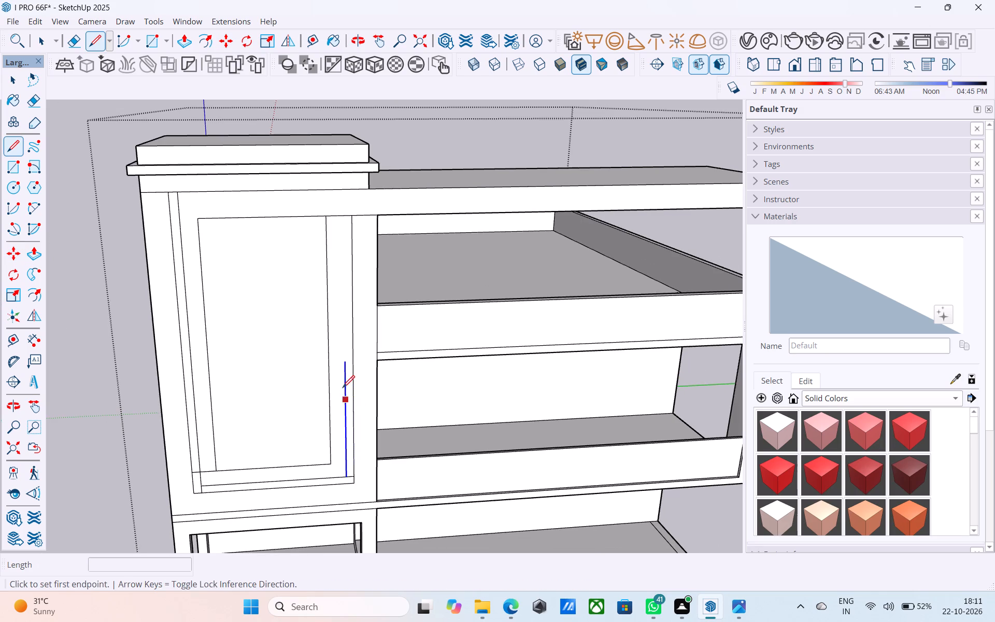
left_click(343, 365)
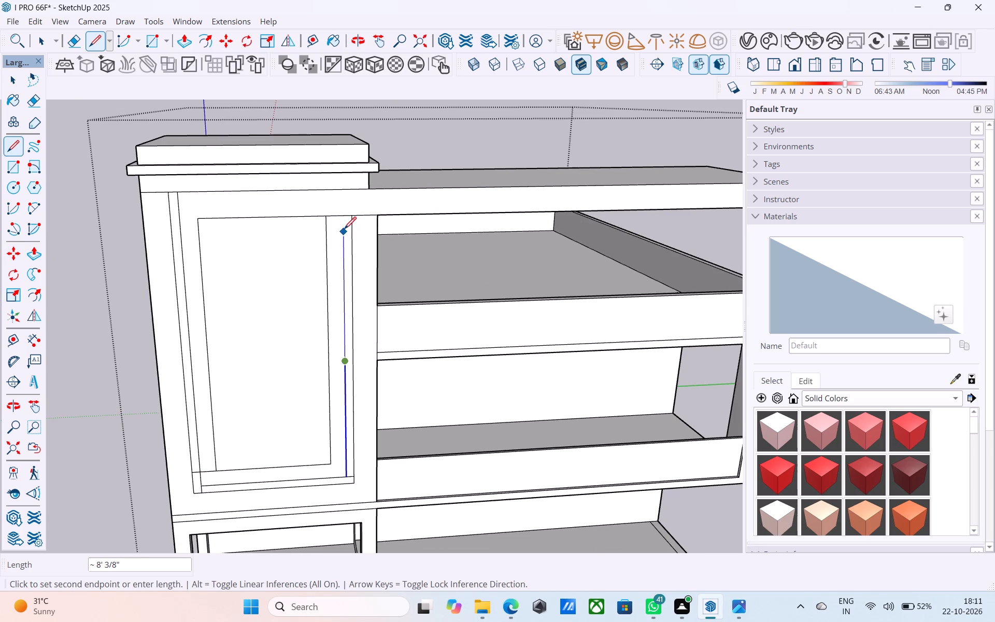
left_click(341, 217)
key("space")
Erase the old balcony-side frame edge, the old bottom edge and the line stubs at the lower balcony-side corner.
key("e")
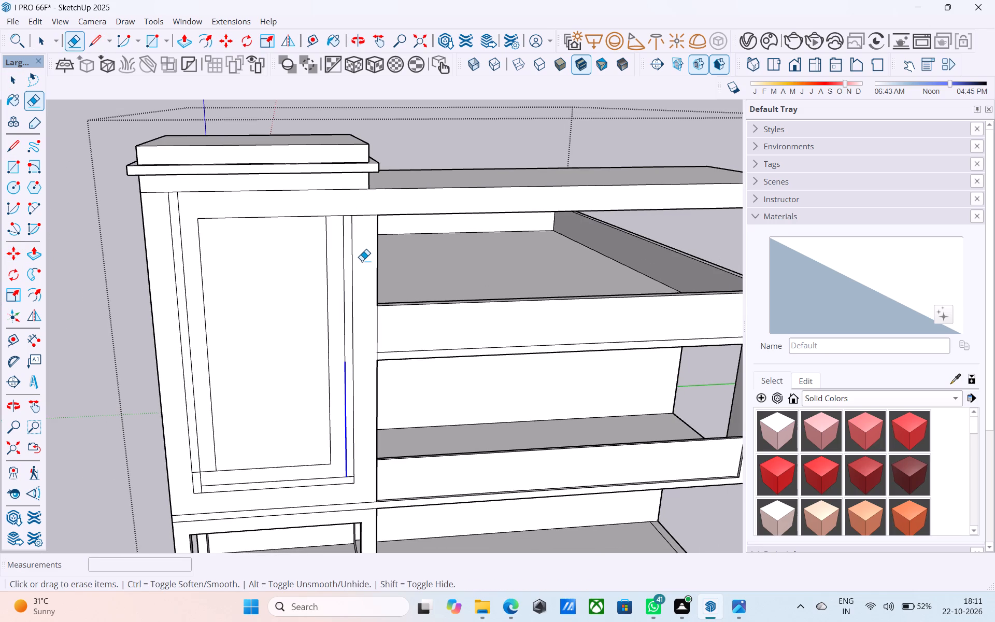
left_click_drag(359, 259, 351, 259)
left_click_drag(366, 352, 354, 356)
scroll(355, 325, "down", 4)
scroll(365, 389, "up", 4)
left_click_drag(359, 389, 349, 390)
scroll(347, 355, "down", 5)
scroll(351, 450, "up", 9)
scroll(346, 418, "down", 1)
scroll(346, 418, "up", 3)
left_click(340, 359)
left_click_drag(342, 367, 343, 372)
left_click_drag(345, 367, 345, 372)
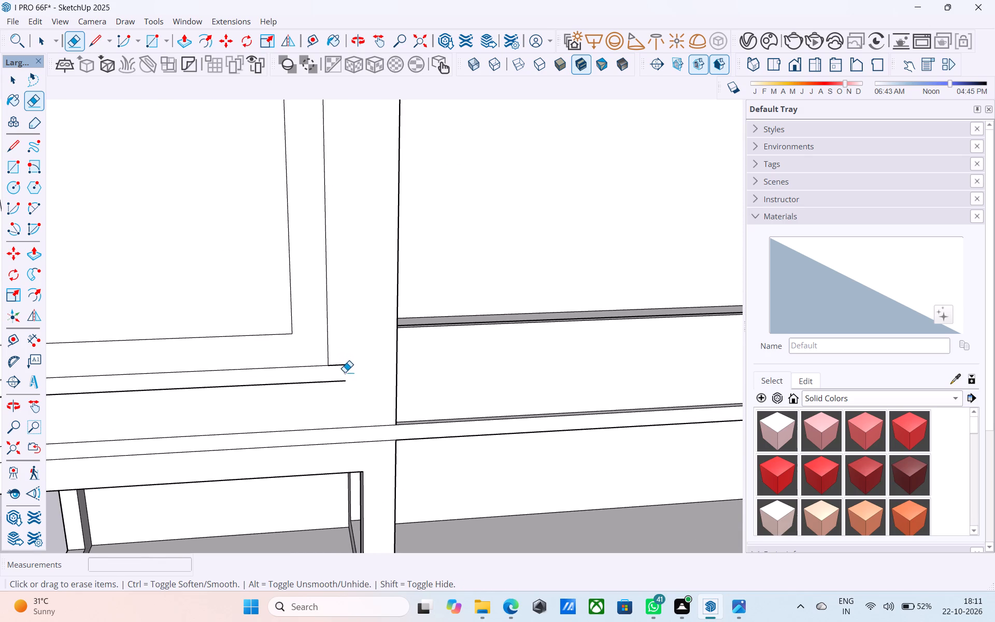
left_click_drag(344, 364, 344, 369)
left_click_drag(344, 372, 341, 376)
left_click_drag(341, 381, 338, 388)
scroll(343, 384, "down", 9)
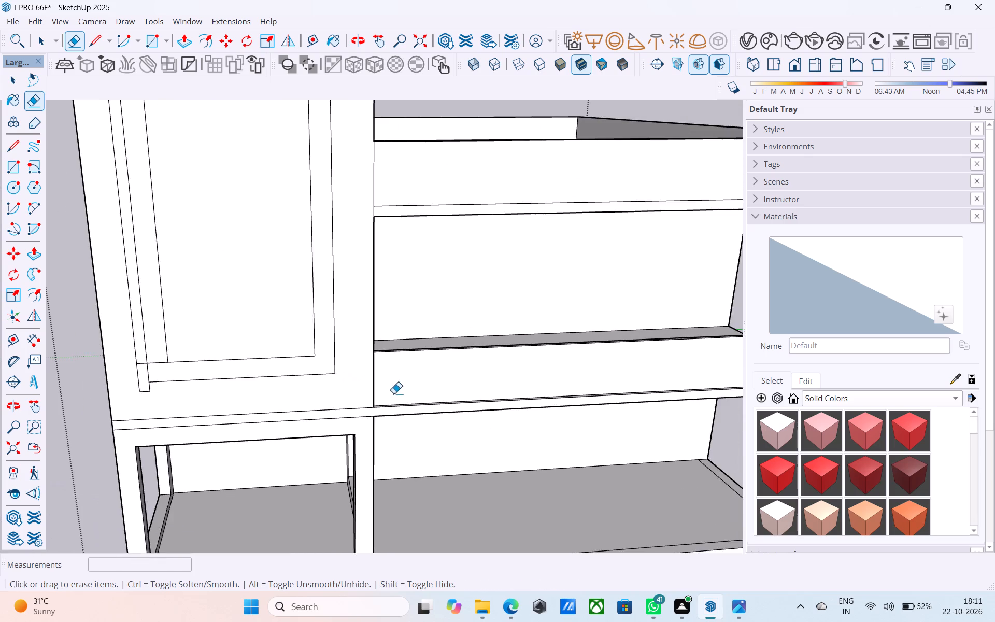
Erase the old outer vertical edge and the leftover lines around the frame's lower outer corner.
scroll(394, 393, "down", 2)
scroll(258, 405, "up", 8)
left_click_drag(237, 376, 219, 376)
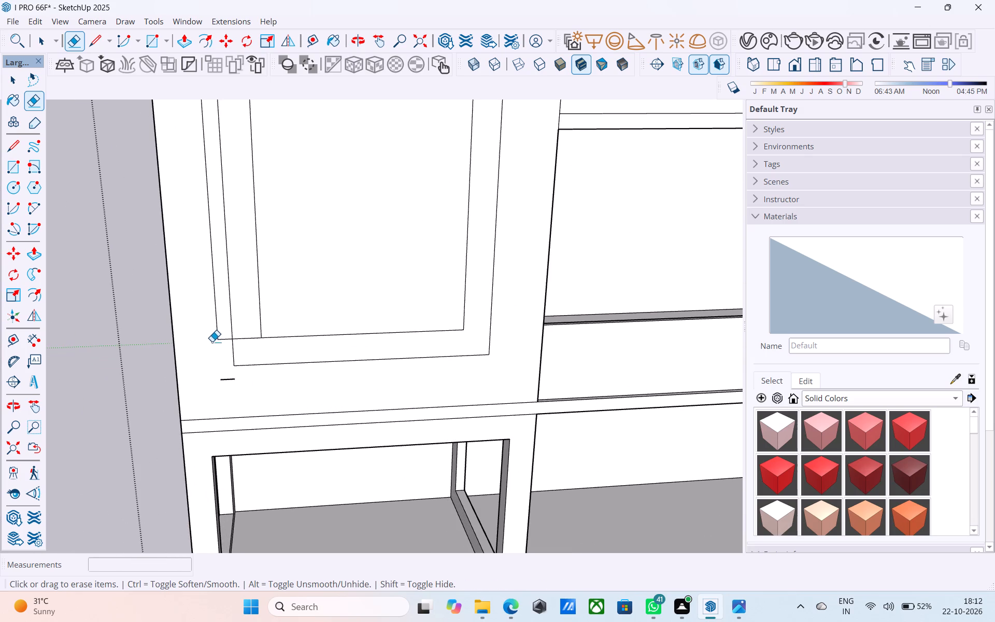
left_click_drag(219, 336, 218, 350)
left_click_drag(221, 335, 232, 384)
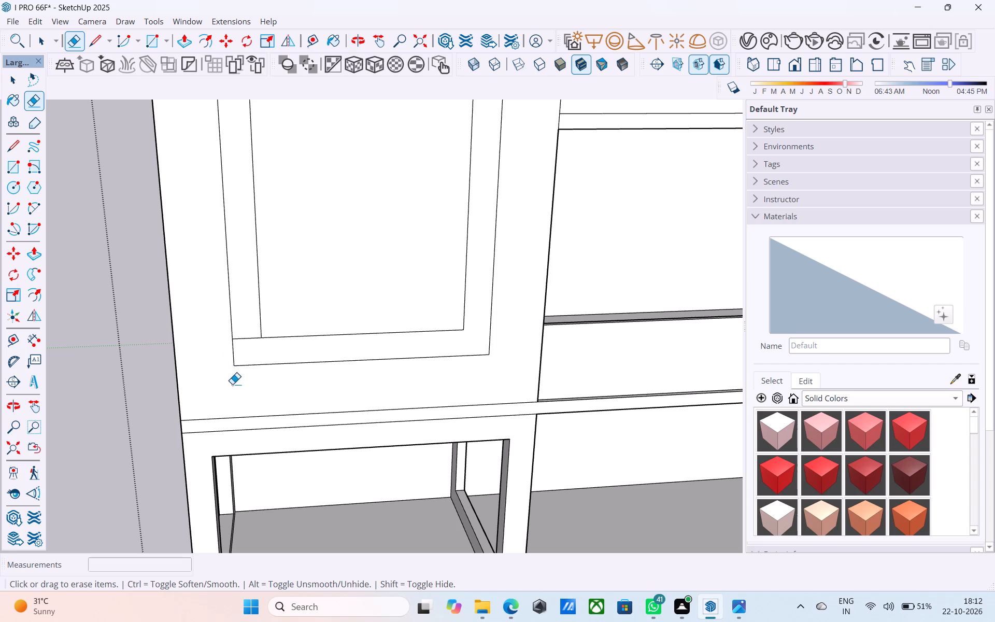
left_click(250, 341)
scroll(283, 433, "down", 5)
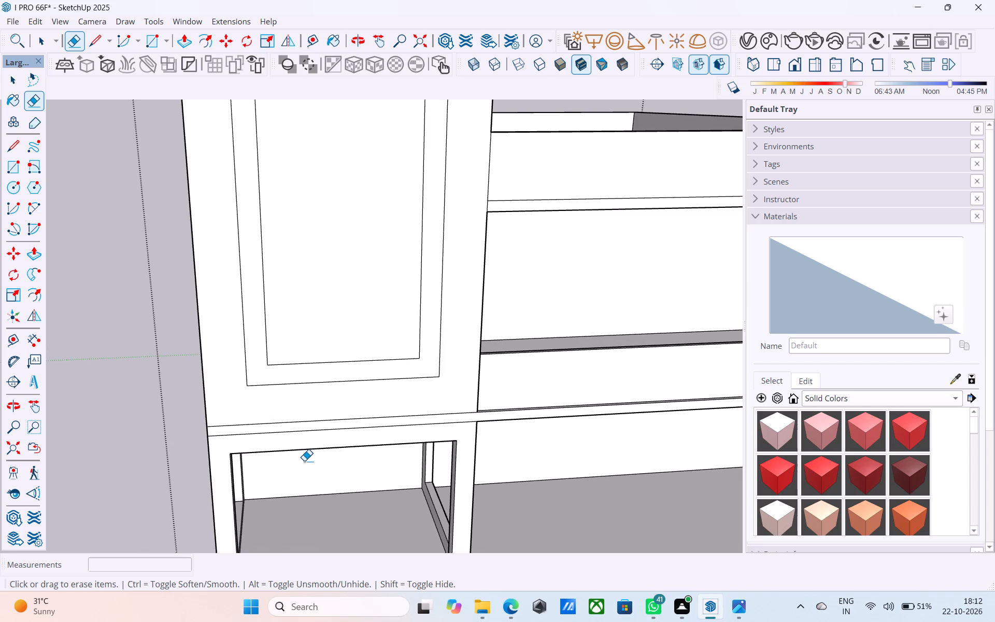
Copy the tower frame's top edge 6" down and erase the short vertical stub above the copy.
scroll(305, 462, "down", 6)
scroll(281, 265, "up", 1)
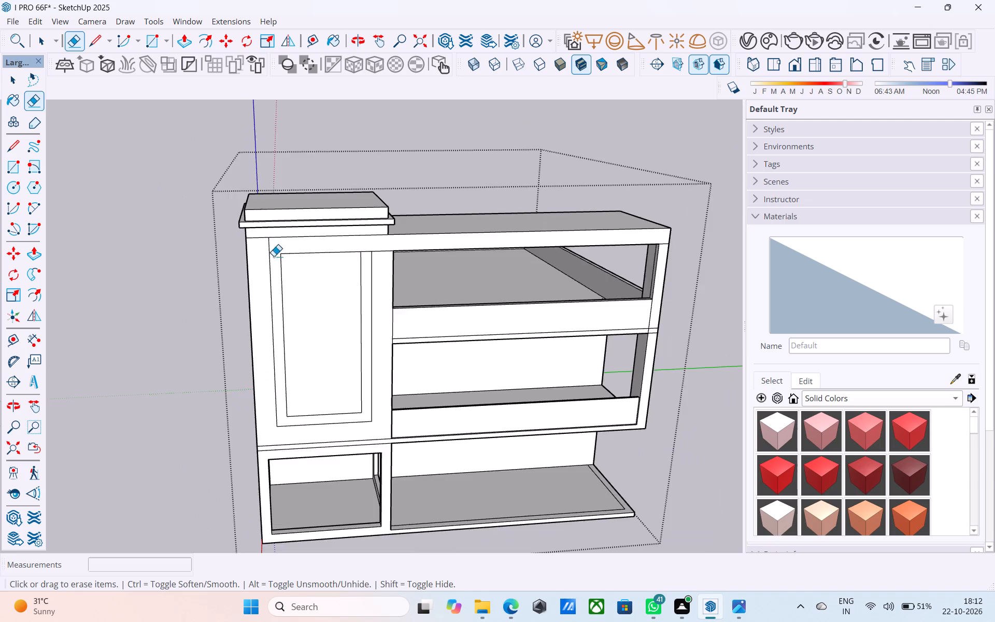
scroll(274, 256, "up", 11)
middle_click_drag(268, 228, 330, 249)
scroll(330, 249, "up", 1)
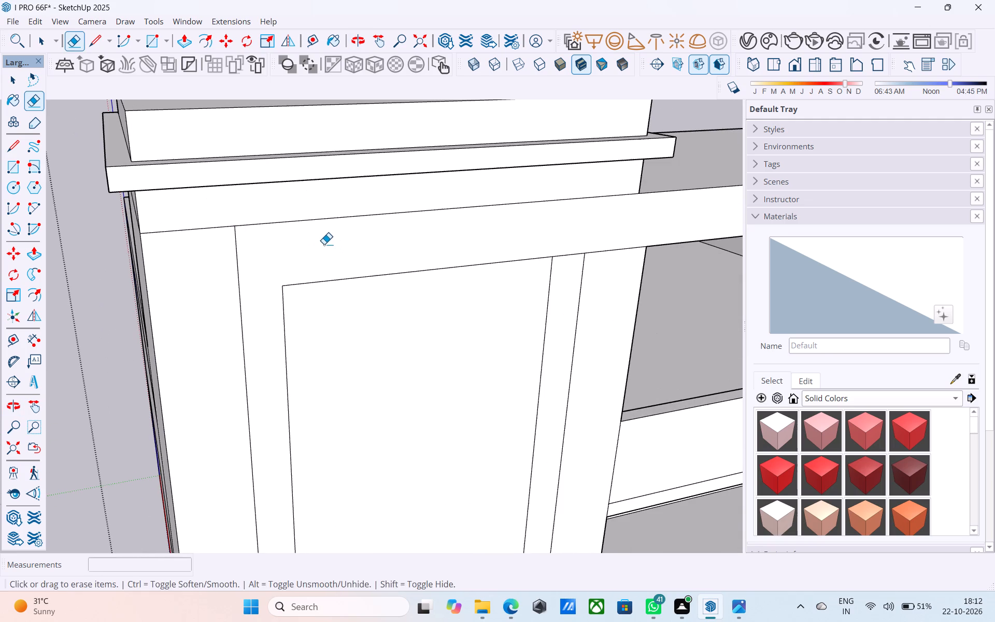
key("space")
left_click(269, 224)
key("m")
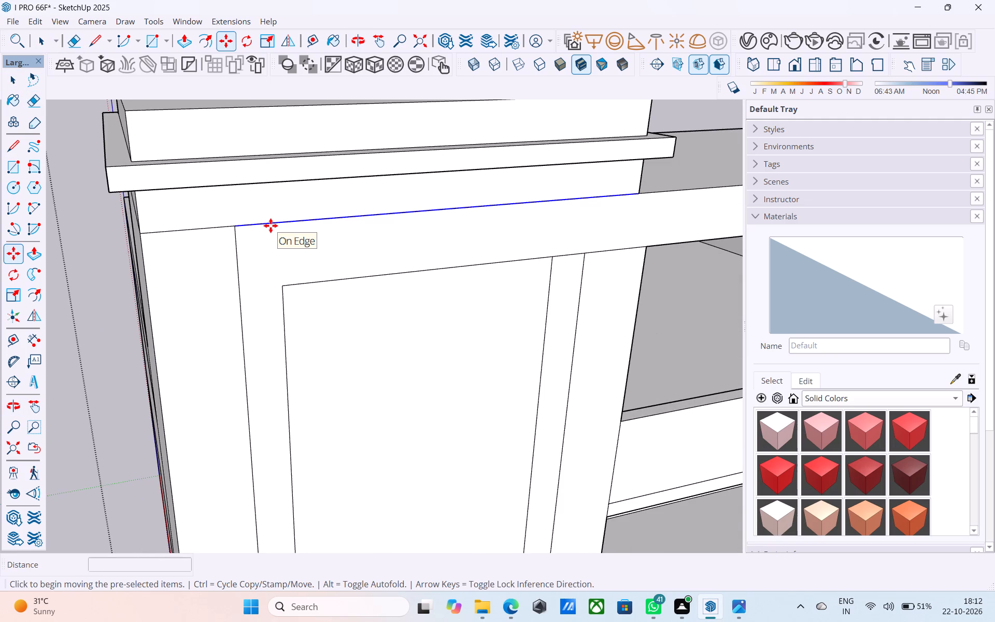
left_click(237, 227)
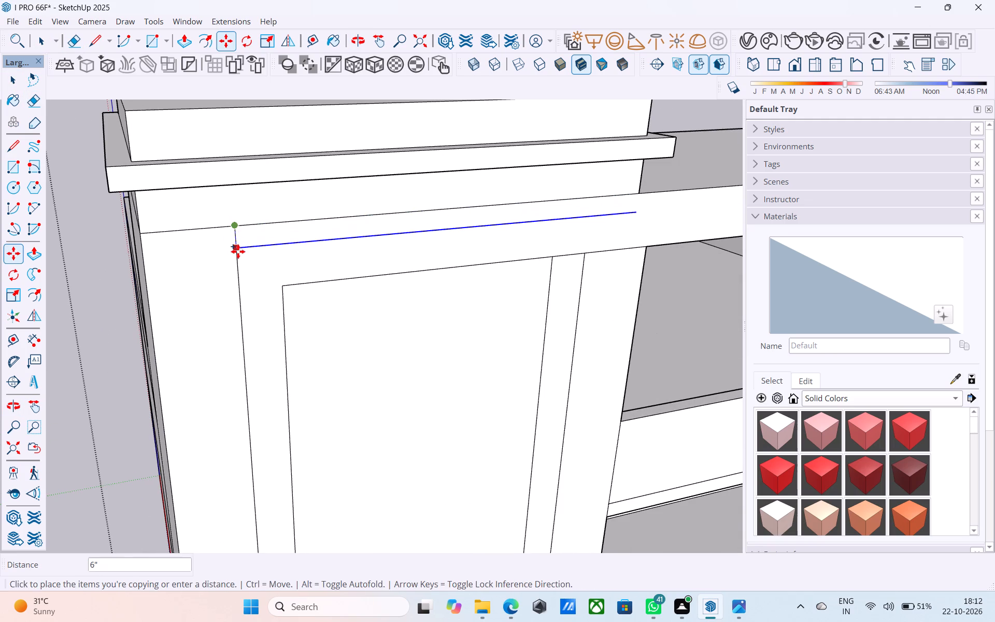
left_click(238, 251)
key("e")
left_click_drag(240, 236, 231, 237)
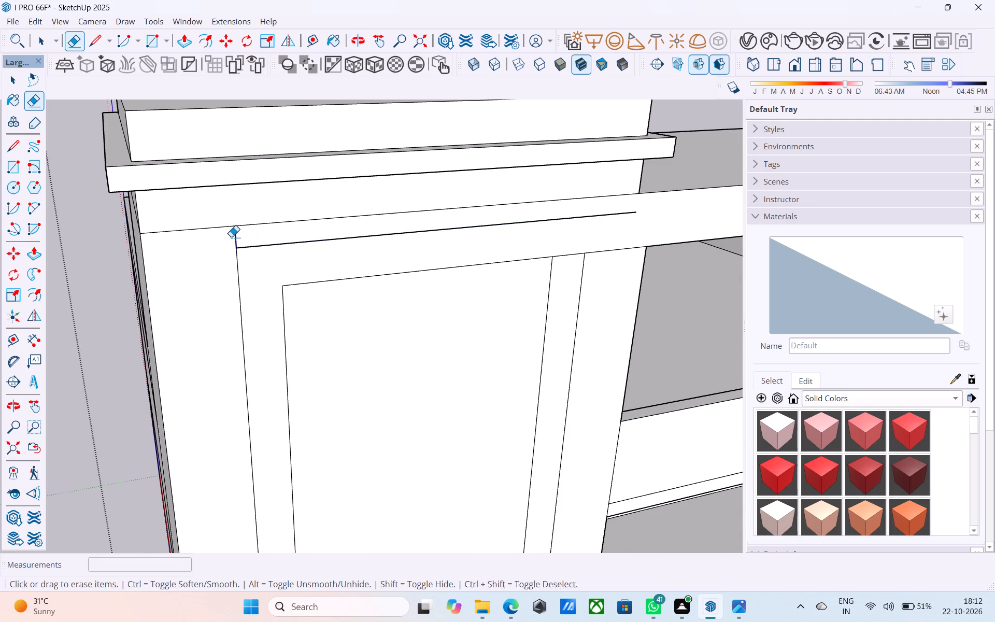
left_click_drag(231, 237, 231, 237)
Draw a 27' 3" line from the copied top edge's end across the balcony roof beam to its far end.
scroll(261, 276, "down", 6)
middle_click_drag(266, 306, 223, 288)
scroll(190, 282, "down", 5)
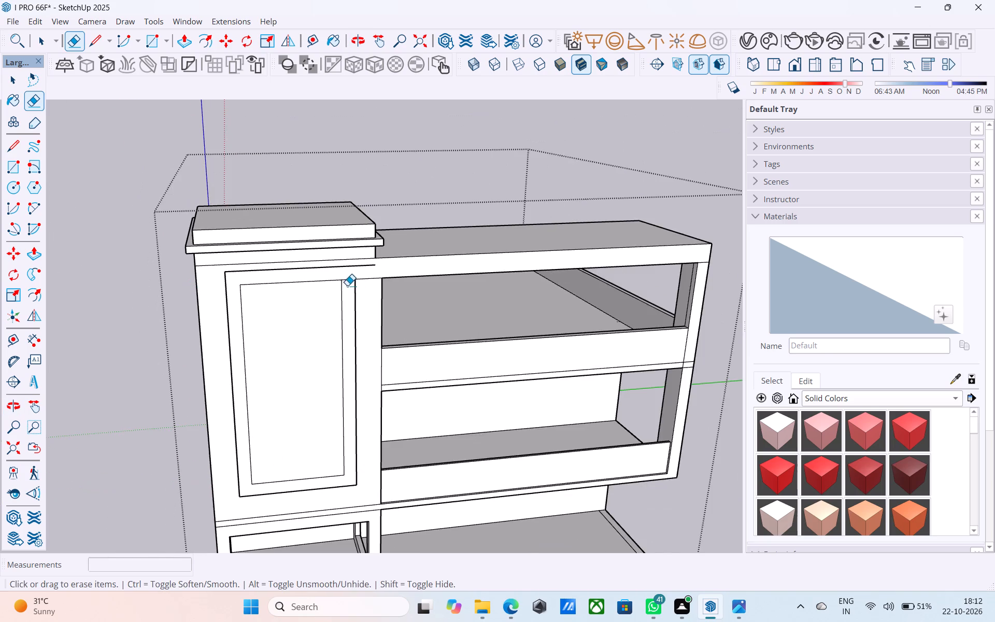
scroll(207, 270, "down", 4)
scroll(298, 265, "up", 8)
scroll(151, 273, "down", 5)
scroll(297, 268, "up", 4)
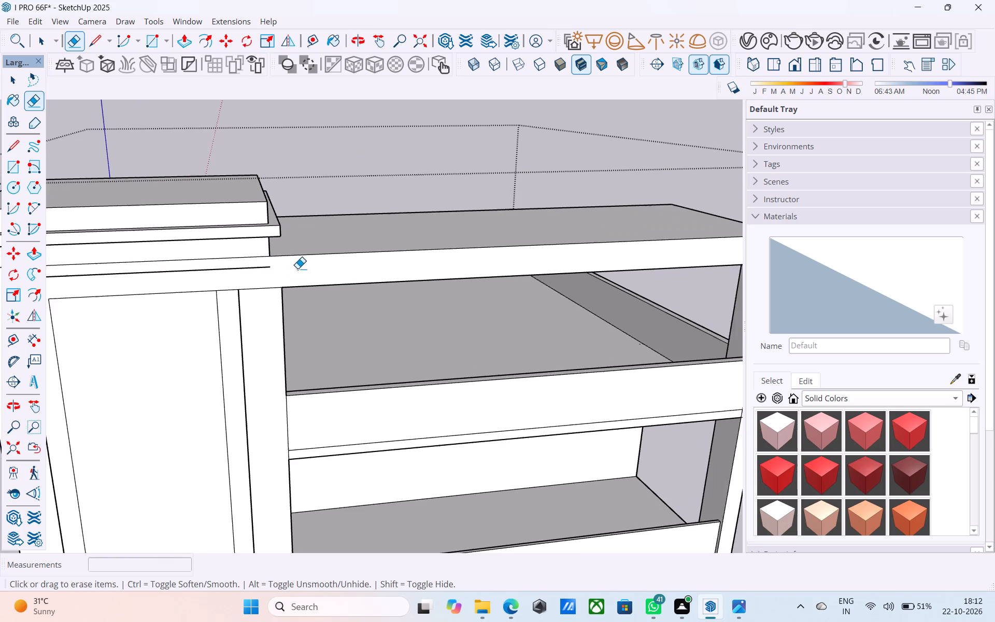
middle_click_drag(296, 267, 283, 266)
key("l")
scroll(283, 266, "up", 1)
left_click(272, 266)
scroll(231, 263, "down", 5)
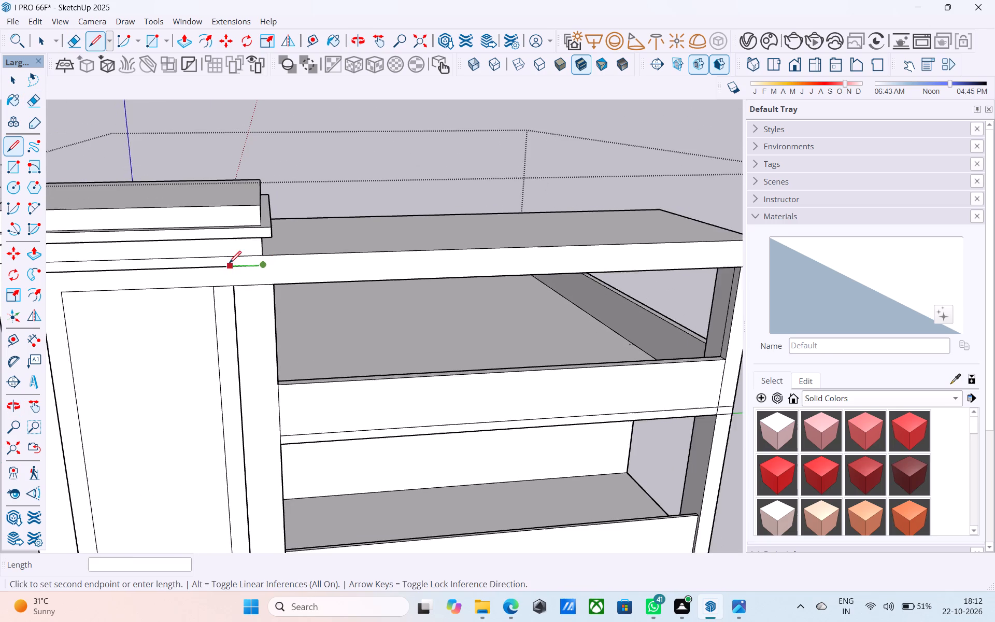
left_click(718, 252)
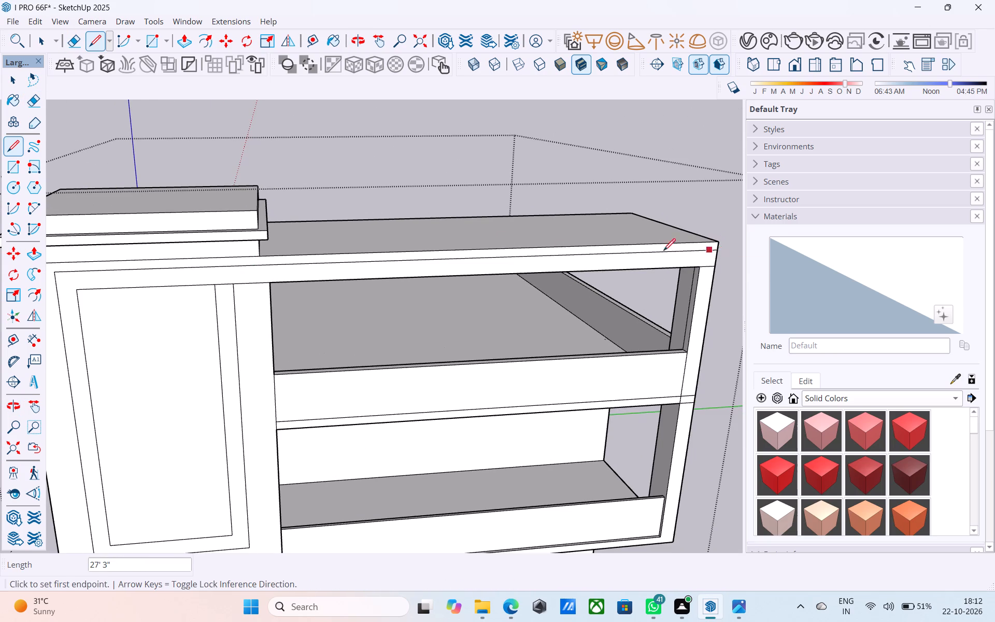
scroll(397, 251, "down", 4)
middle_click_drag(366, 262, 322, 234)
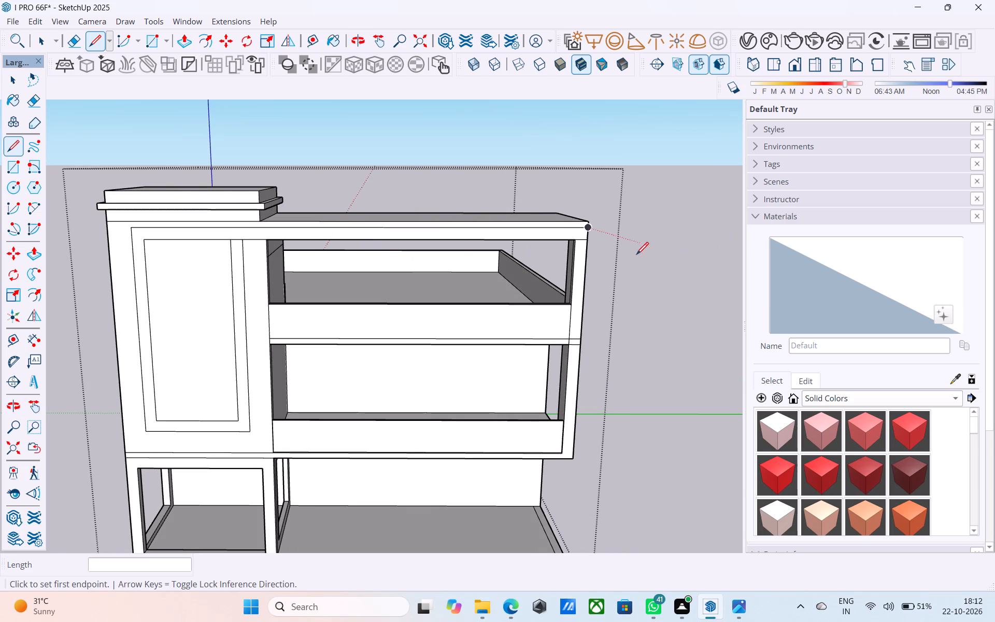
key("space")
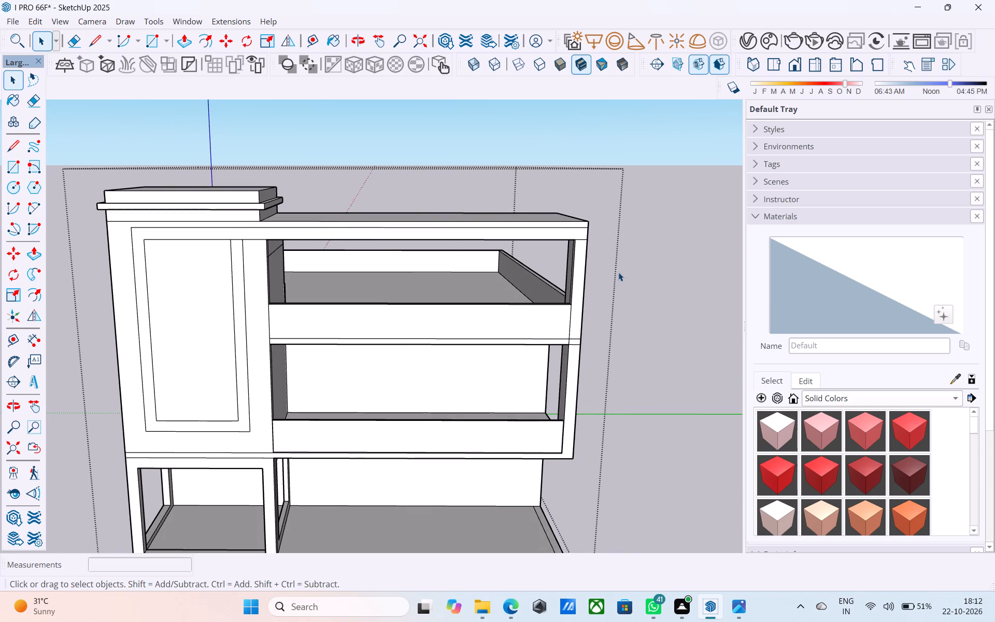
Push the balcony roof's top face down to the newly drawn line on the front beam.
scroll(622, 258, "down", 3)
middle_click_drag(622, 258, 605, 263)
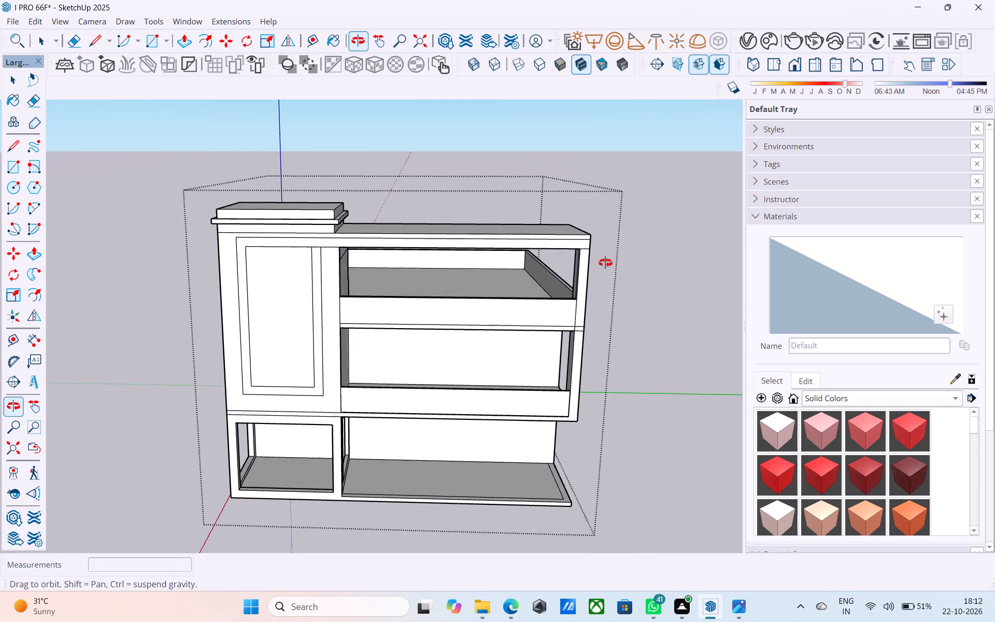
middle_click_drag(605, 263, 603, 295)
scroll(481, 213, "up", 5)
left_click(287, 263)
scroll(287, 263, "up", 3)
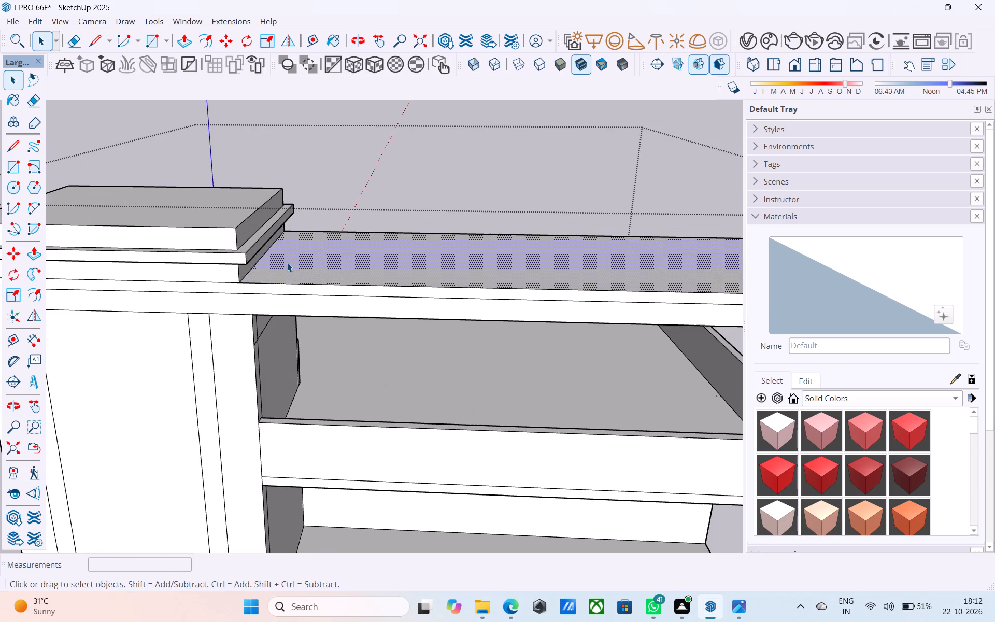
key("p")
left_click(287, 263)
left_click(258, 290)
key("space")
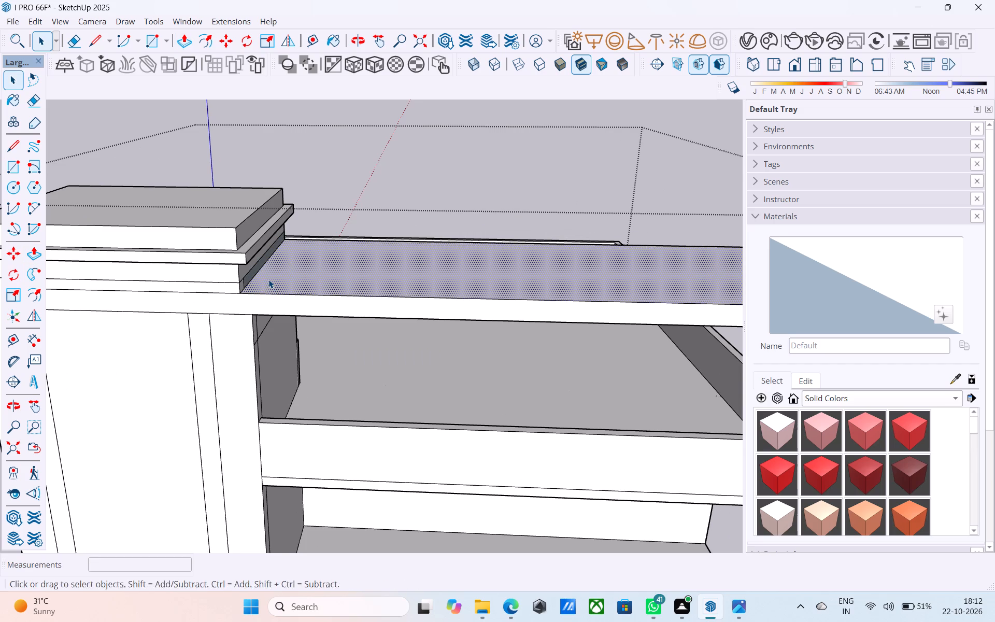
Reverse the narrow face strip exposed on the tower's side just above the lowered roof.
scroll(268, 279, "down", 1)
middle_click_drag(268, 279, 212, 264)
scroll(208, 261, "up", 6)
left_click(145, 216)
right_click(145, 216)
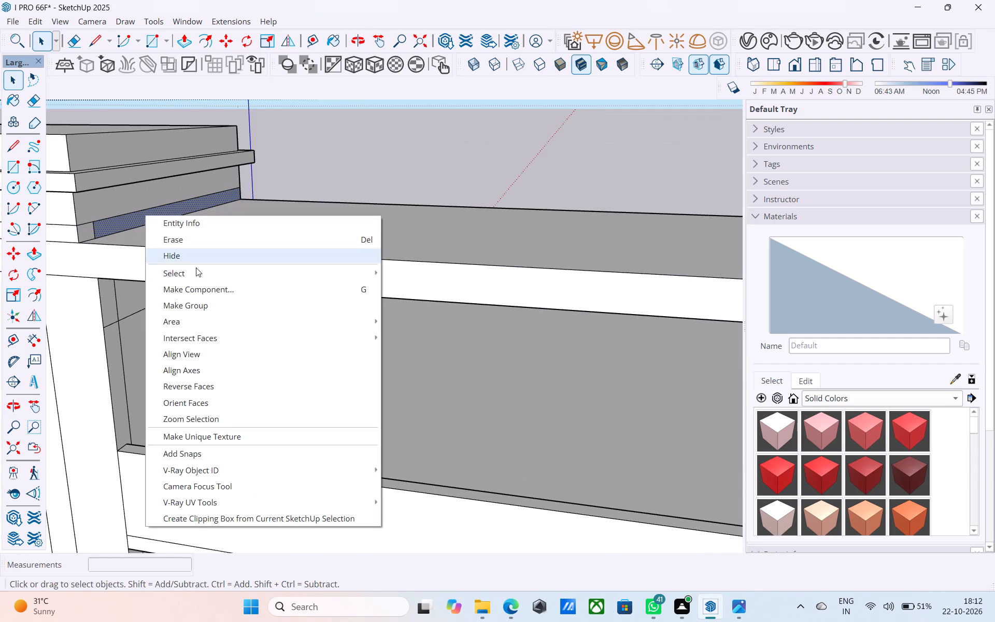
left_click(229, 391)
Erase the short vertical edge at the front end of the tower's reversed side strip.
scroll(92, 230, "up", 4)
key("e")
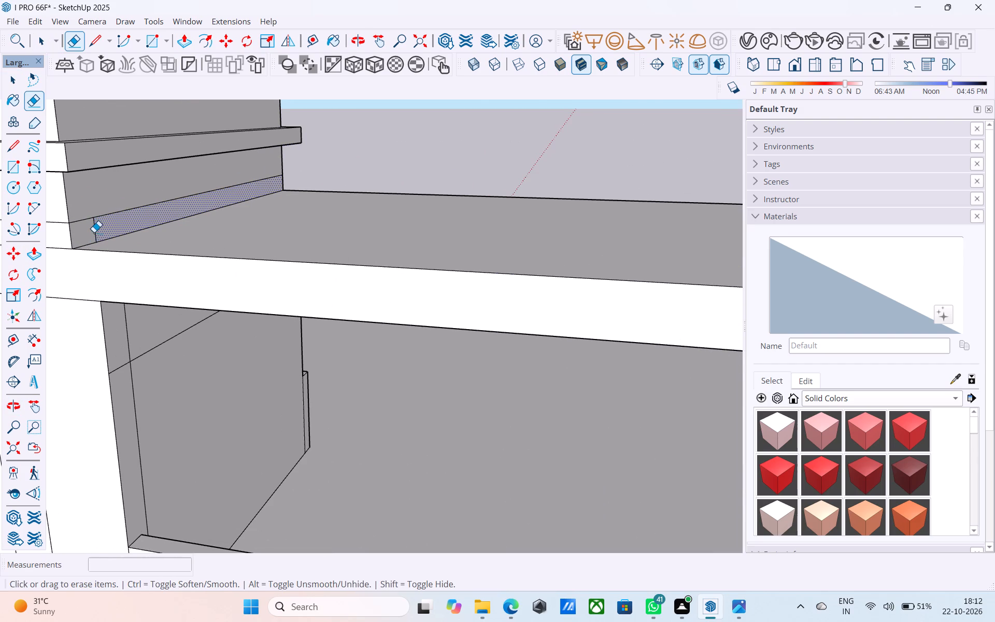
left_click(93, 234)
Save the model.
scroll(95, 231, "up", 1)
middle_click_drag(95, 231, 333, 221)
scroll(361, 204, "down", 11)
middle_click_drag(349, 208, 404, 195, "shift")
key("ctrl+s")
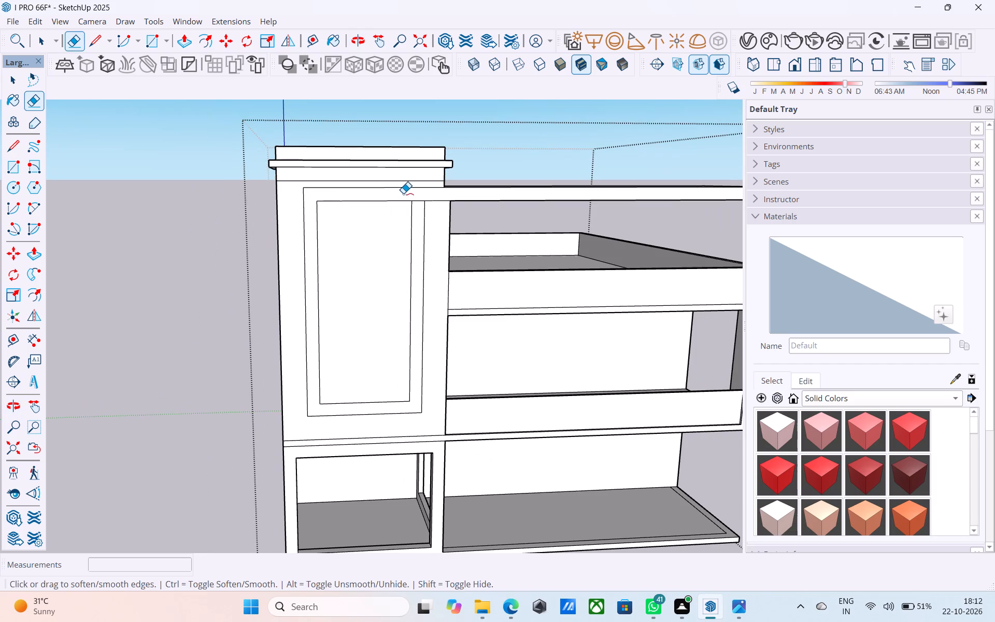
Erase the corner edge and the short crosswise edges on the underside of the tower's cap ledge at the front corner.
key("space")
scroll(402, 195, "up", 1)
middle_click_drag(402, 195, 490, 204)
scroll(490, 204, "up", 5)
middle_click_drag(452, 223, 472, 161)
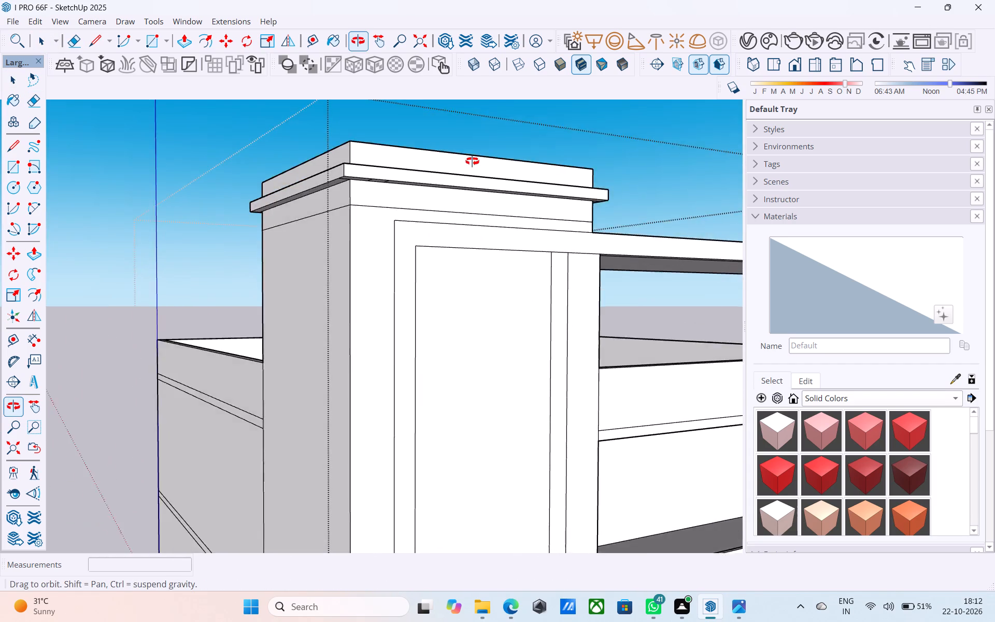
middle_click_drag(472, 161, 476, 145)
middle_click_drag(423, 238, 480, 148)
scroll(387, 189, "up", 6)
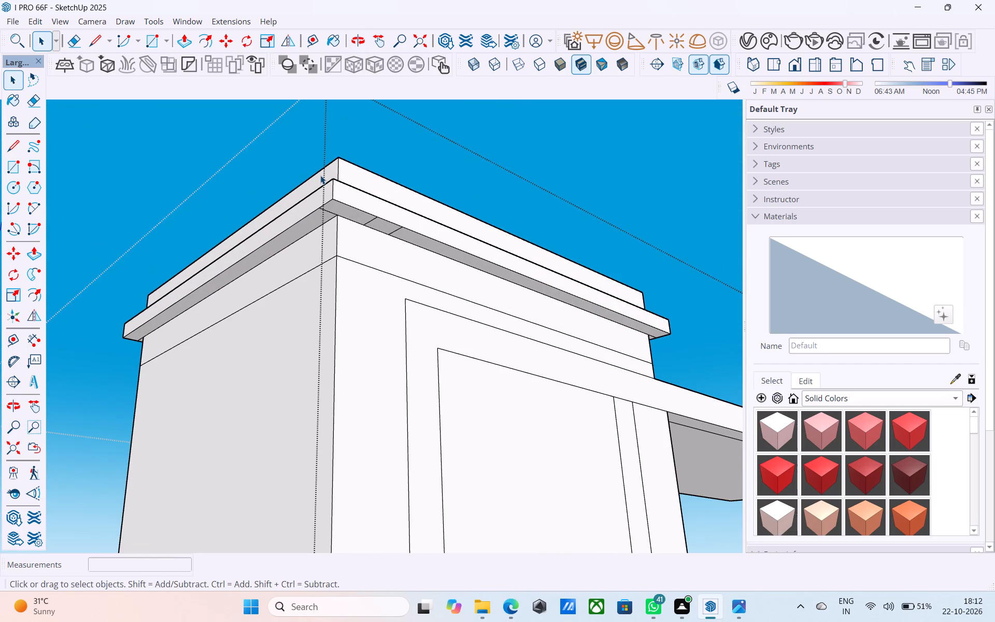
key("e")
scroll(333, 220, "up", 9)
left_click_drag(332, 200, 315, 217)
left_click_drag(419, 235, 426, 228)
left_click_drag(497, 258, 491, 255)
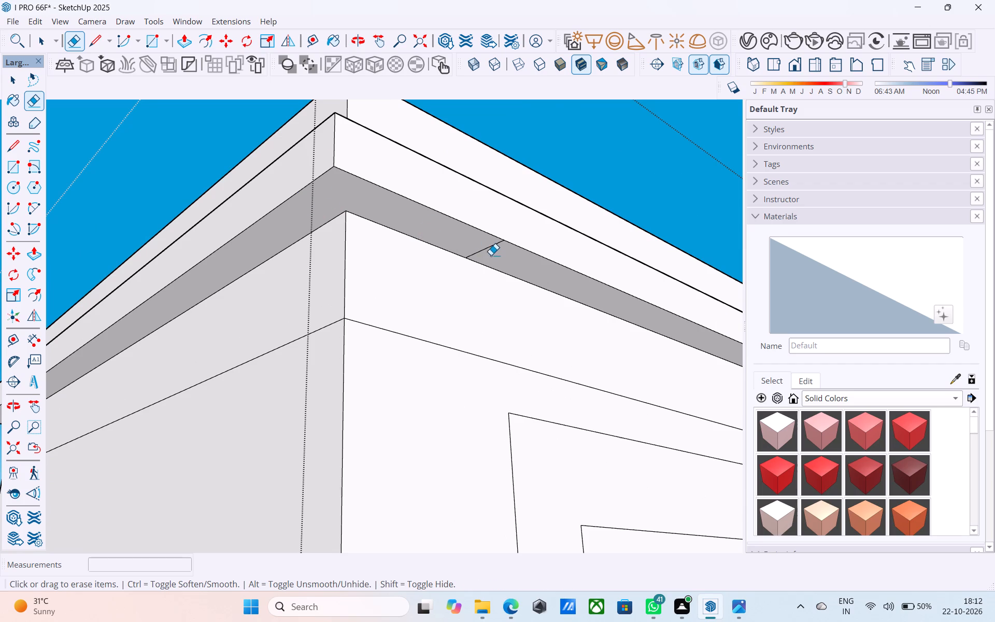
left_click_drag(491, 255, 488, 255)
scroll(397, 289, "up", 3)
left_click_drag(508, 225, 522, 235)
scroll(462, 239, "down", 9)
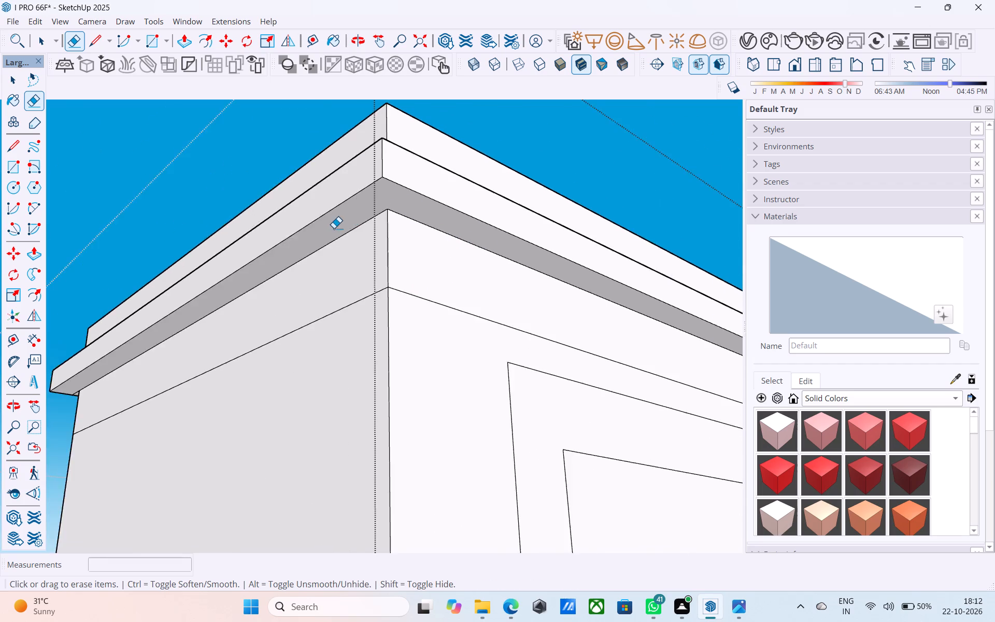
Save the model.
scroll(334, 228, "down", 6)
middle_click_drag(321, 197, 281, 345)
scroll(280, 322, "down", 5)
middle_click_drag(280, 317, 281, 408)
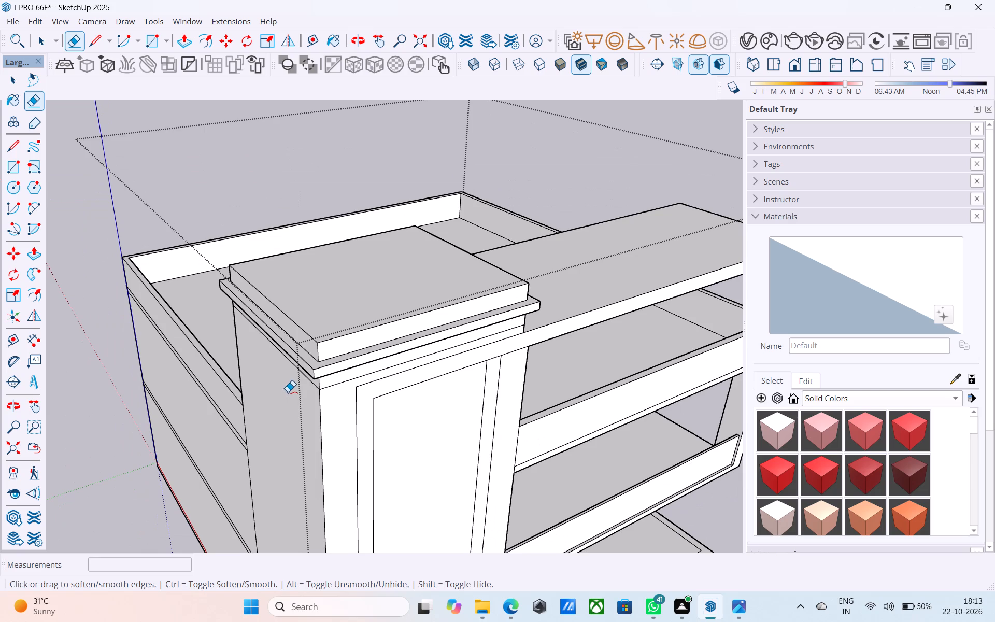
key("ctrl+s")
Erase the stray edges under the cap ledge at the tower's next corner, around from the front panel.
key("space")
middle_click_drag(359, 352, 661, 167)
middle_click_drag(389, 250, 411, 232)
scroll(386, 197, "up", 14)
middle_click_drag(338, 224, 357, 185)
key("e")
scroll(343, 211, "up", 4)
left_click_drag(339, 216, 323, 240)
left_click_drag(322, 242, 303, 299)
Erase the diagonal corner edge under the cap ledge at the tower's rear corner beside the balcony roof.
scroll(302, 296, "down", 5)
middle_click(302, 296)
middle_click_drag(296, 304, 536, 327)
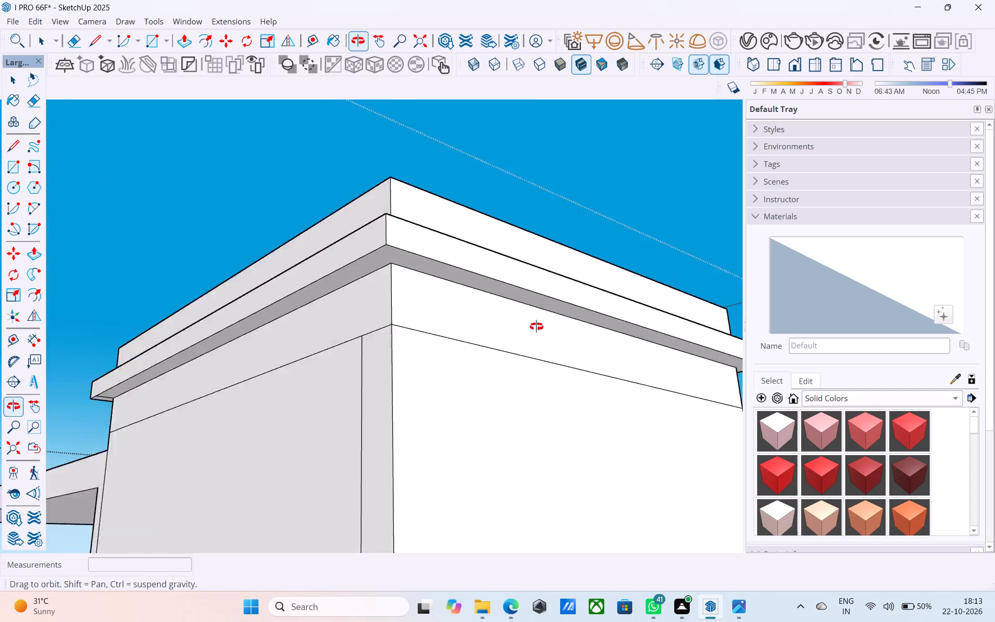
middle_click_drag(536, 327, 626, 327)
scroll(652, 287, "down", 7)
middle_click_drag(127, 293, 244, 260)
scroll(243, 259, "up", 4)
scroll(244, 261, "down", 1)
middle_click_drag(244, 261, 233, 337)
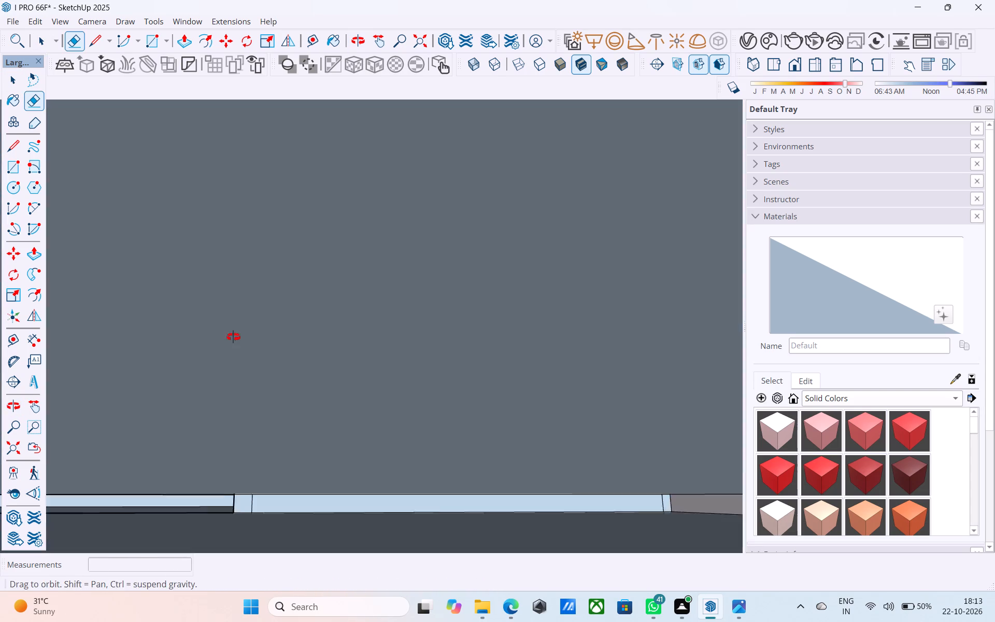
middle_click_drag(233, 337, 229, 418)
scroll(305, 227, "down", 6)
middle_click_drag(275, 280, 224, 463)
scroll(239, 412, "down", 13)
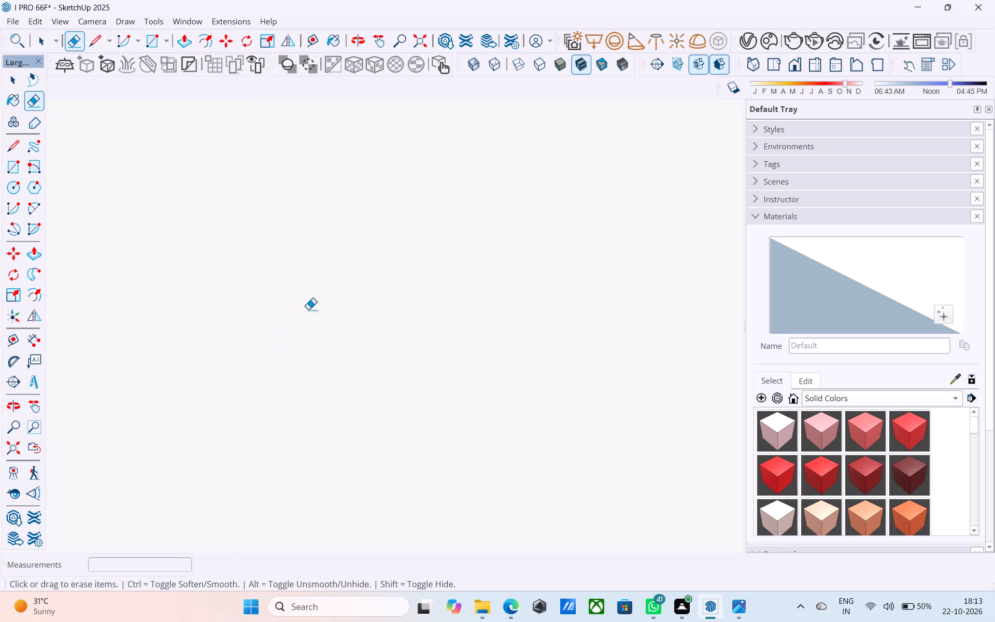
scroll(308, 309, "down", 6)
middle_click_drag(340, 267, 379, 476, "shift")
middle_click_drag(412, 213, 402, 277, "shift")
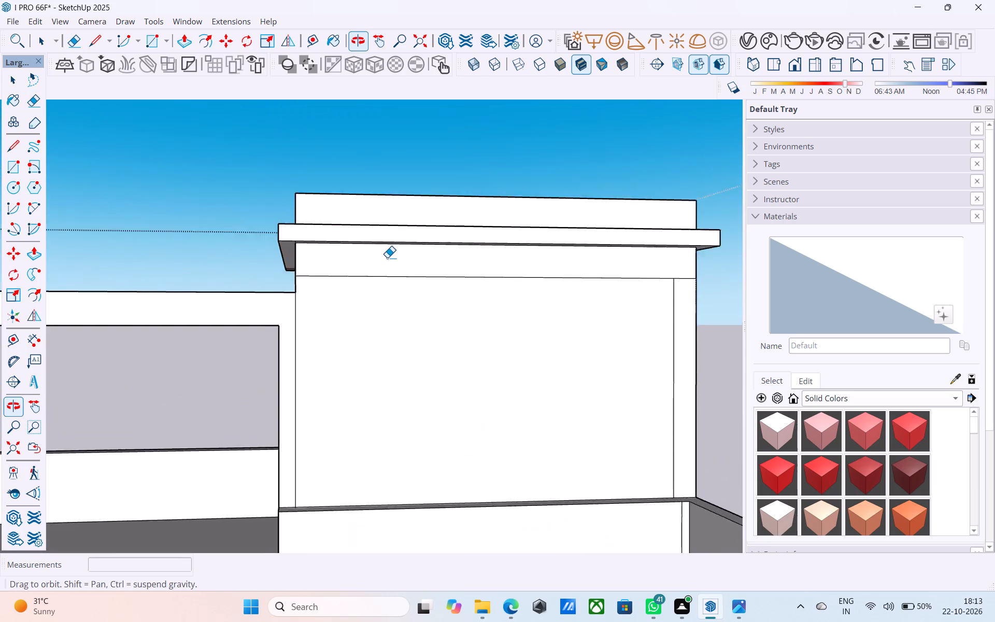
scroll(349, 243, "up", 14)
middle_click_drag(235, 236, 278, 175)
left_click_drag(281, 202, 271, 206)
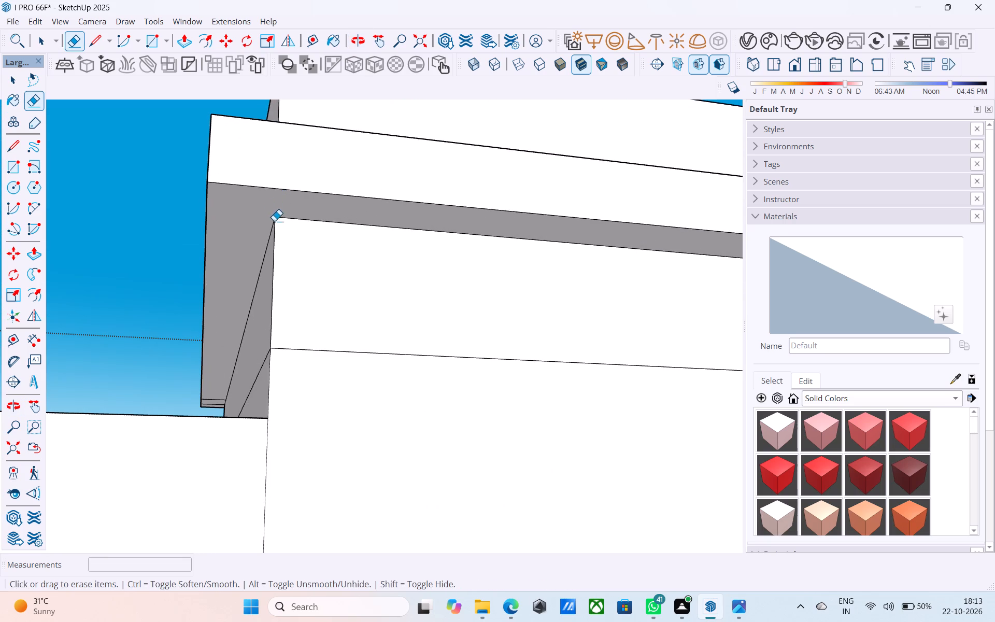
Examine the tower cap, the balcony roof junction and the front elevation from several sides.
middle_click_drag(294, 237, 404, 341)
scroll(386, 329, "down", 6)
middle_click_drag(339, 334, 484, 470)
scroll(454, 346, "down", 8)
middle_click_drag(376, 337, 333, 370)
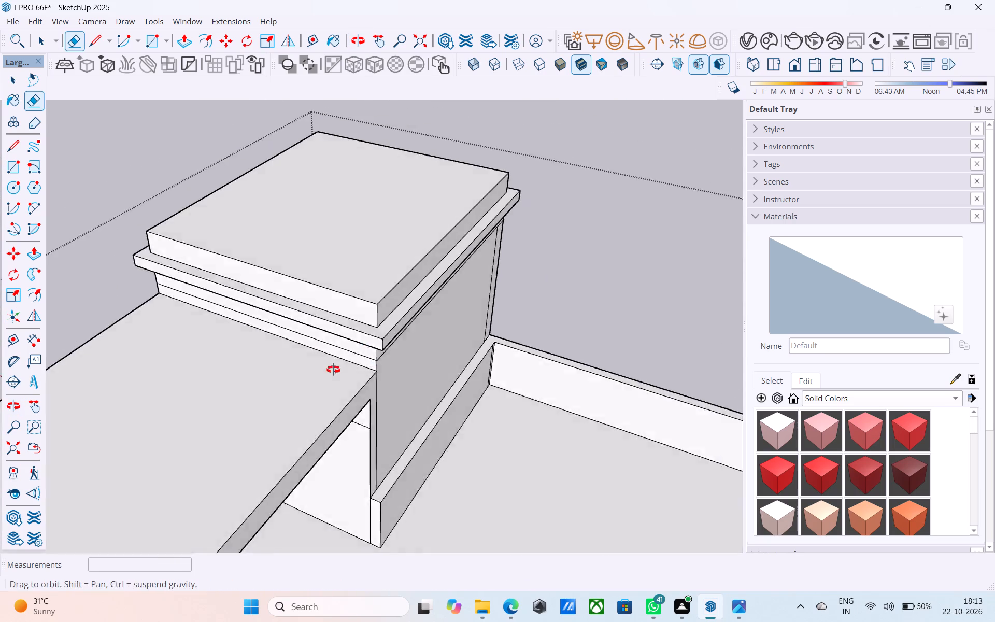
middle_click_drag(333, 370, 321, 385)
scroll(321, 385, "up", 4)
middle_click_drag(288, 377, 235, 454)
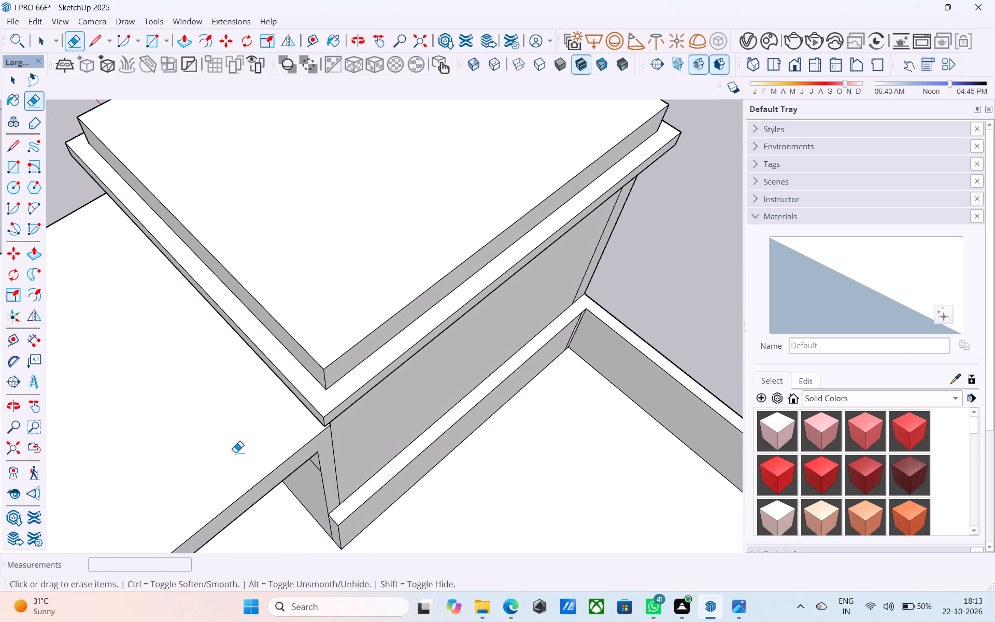
middle_click_drag(260, 387, 362, 307)
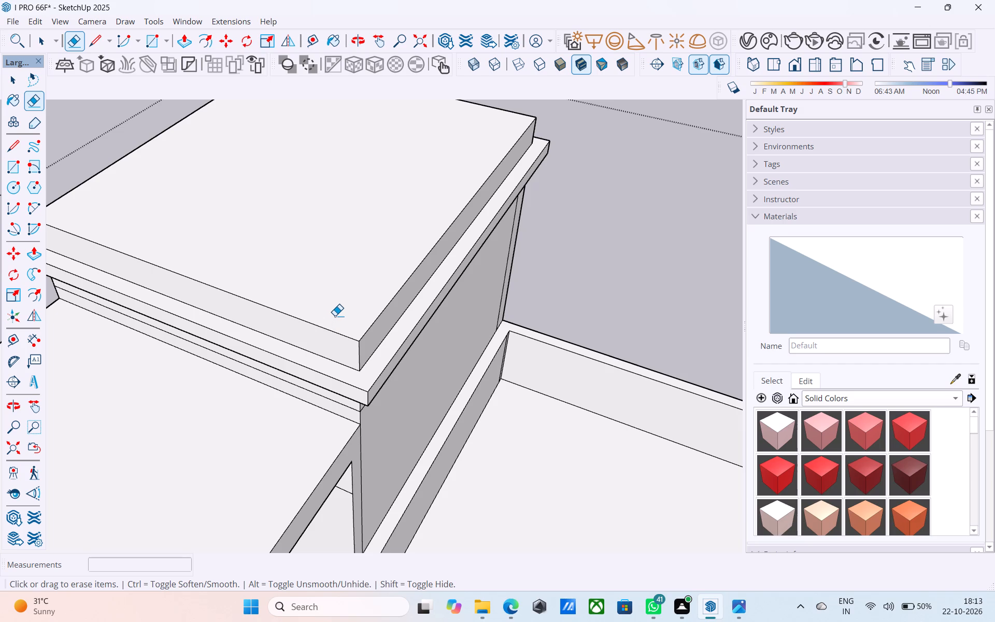
scroll(327, 361, "down", 4)
middle_click_drag(275, 401, 503, 243)
middle_click_drag(321, 330, 404, 315)
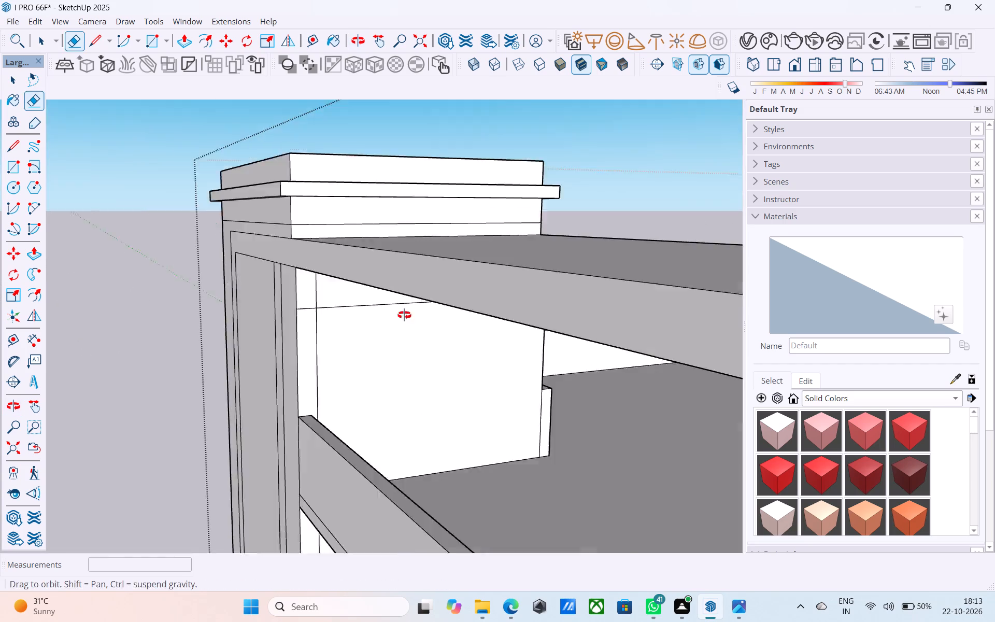
middle_click_drag(404, 315, 480, 314)
scroll(343, 325, "down", 5)
middle_click_drag(243, 383, 398, 366)
scroll(223, 350, "down", 5)
scroll(140, 373, "up", 1)
scroll(137, 355, "down", 4)
middle_click_drag(387, 333, 473, 312)
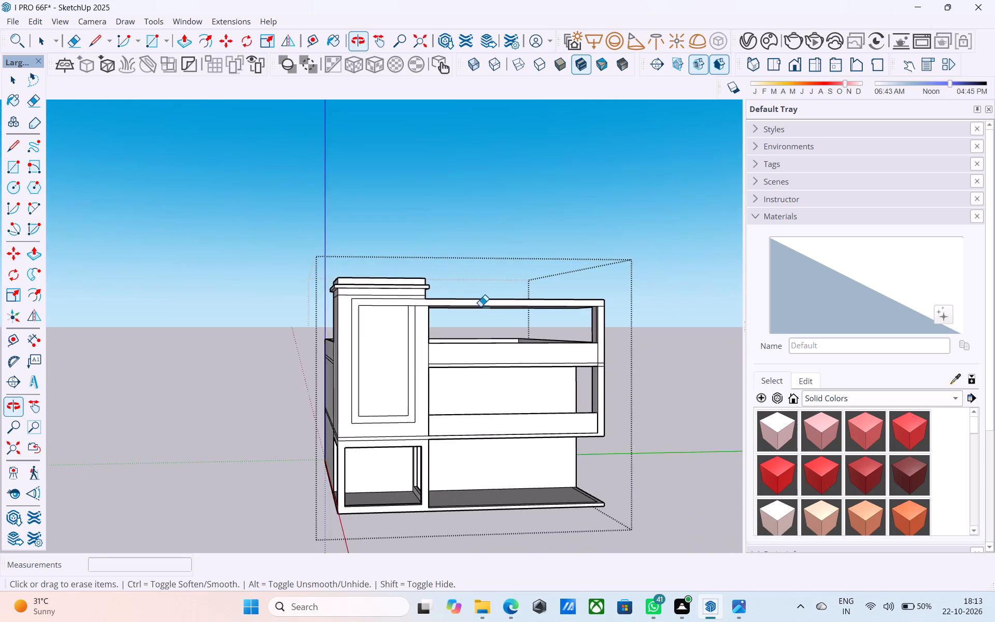
scroll(488, 302, "up", 1)
middle_click_drag(488, 302, 480, 302)
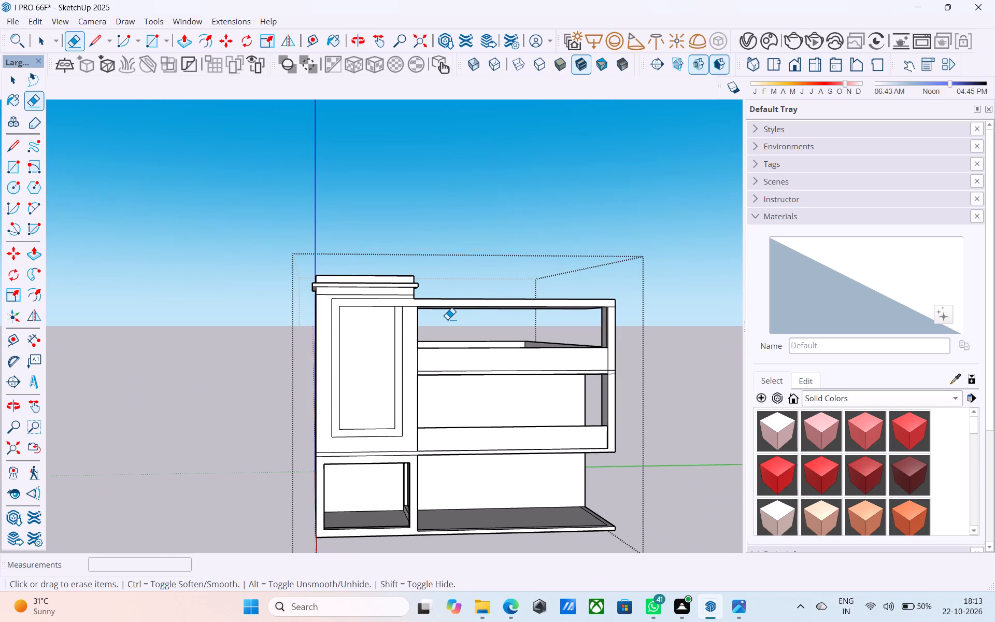
scroll(447, 319, "up", 5)
scroll(446, 320, "down", 6)
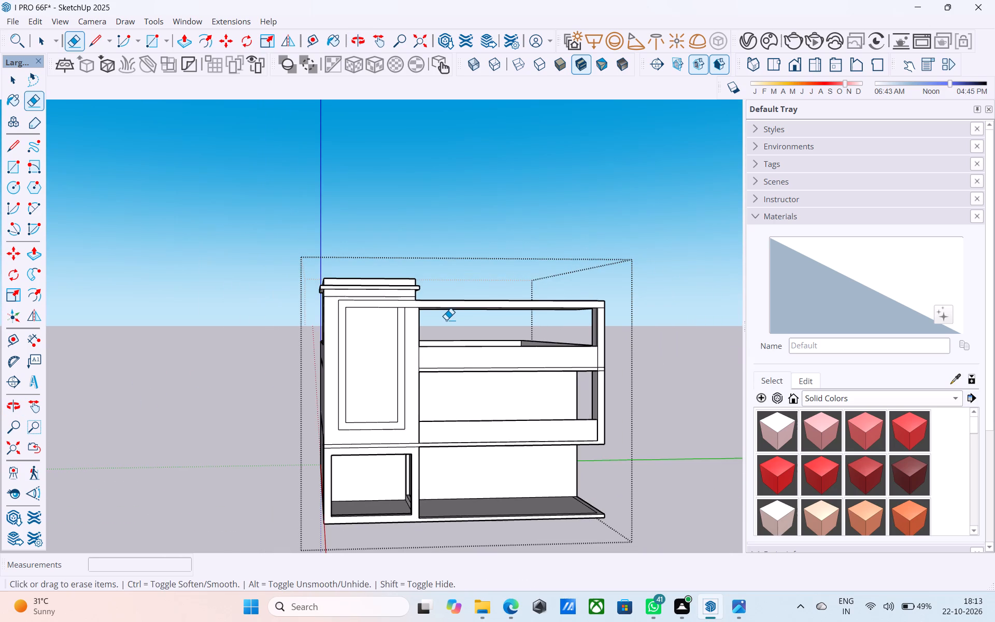
middle_click_drag(442, 320, 430, 320)
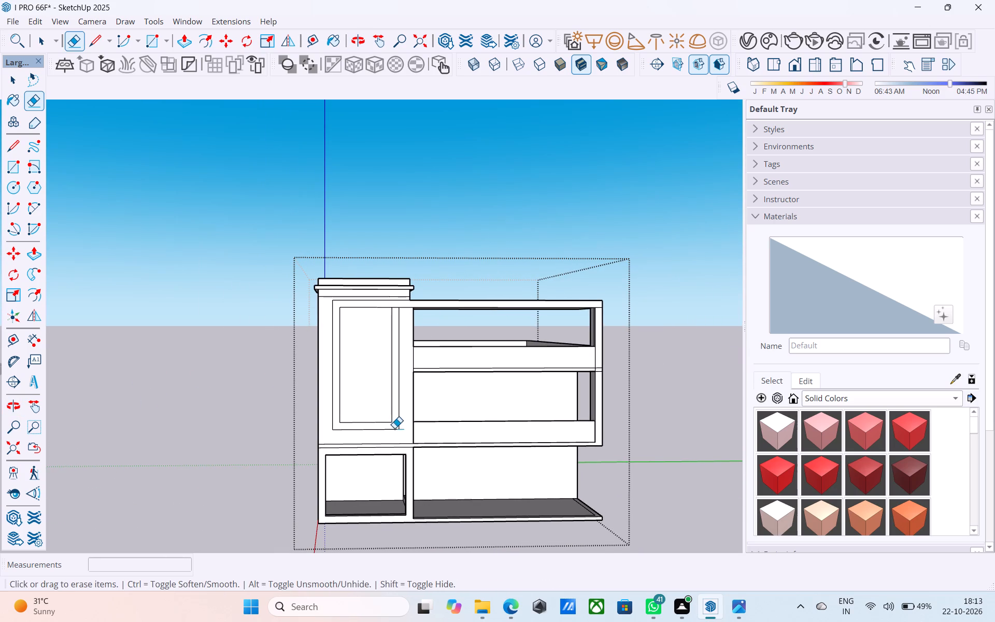
middle_click_drag(390, 429, 372, 427)
scroll(382, 354, "down", 1)
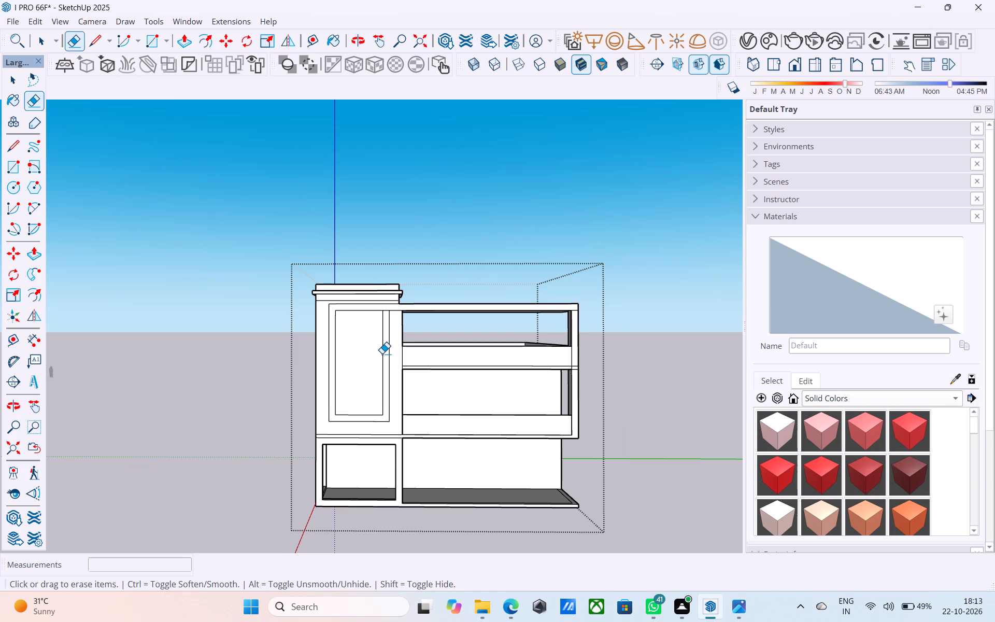
scroll(382, 354, "down", 2)
scroll(367, 393, "up", 6)
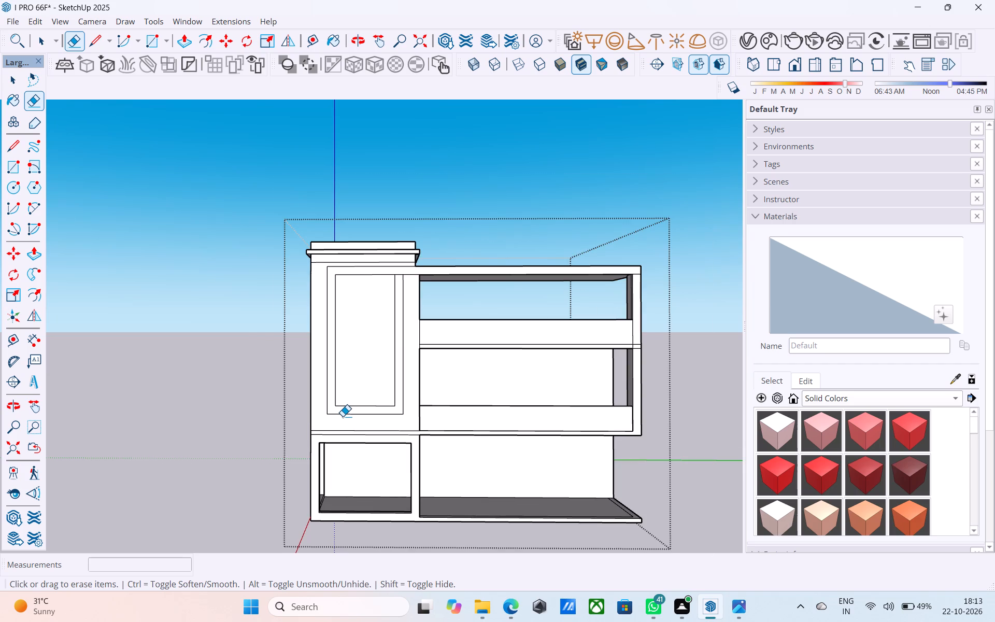
Draw vertical lines down from the front panel's inner and outer left bottom corners to the floor band, 3' and 2' 6" long.
scroll(343, 416, "up", 3)
key("l")
left_click(337, 398)
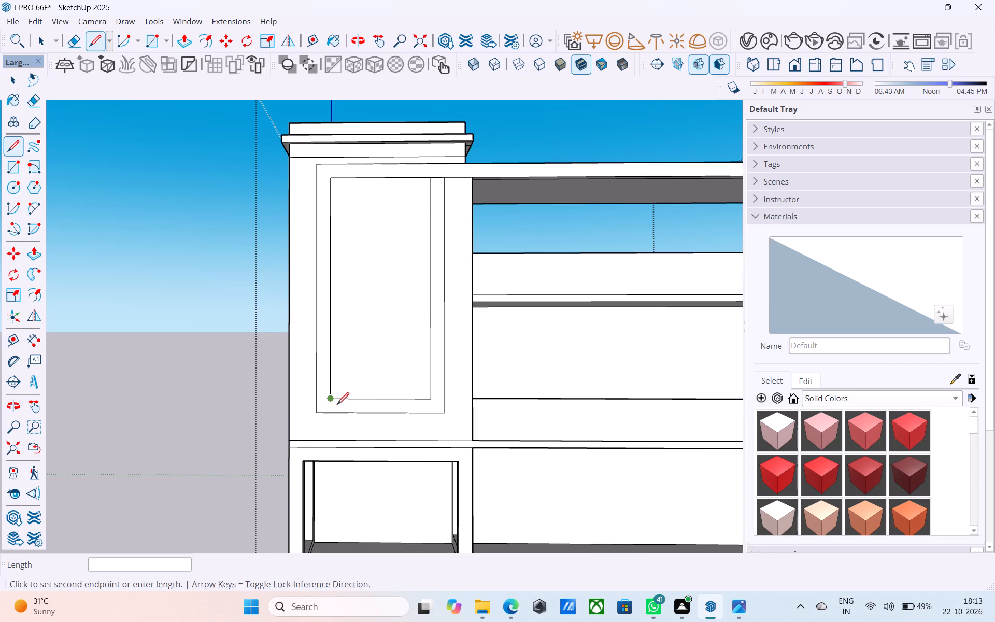
scroll(267, 374, "down", 6)
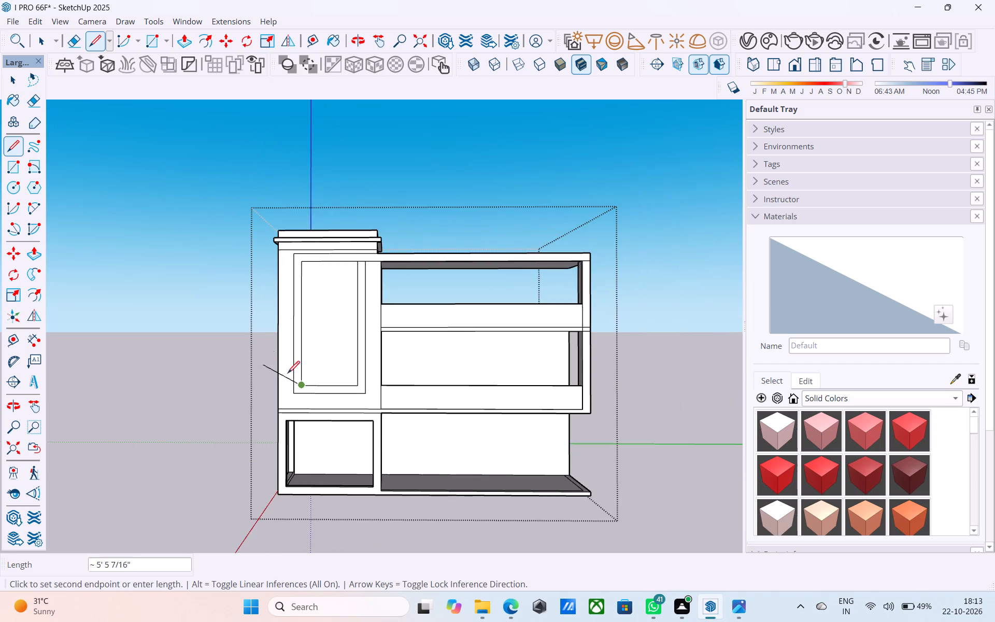
middle_click_drag(381, 380, 352, 421)
scroll(336, 428, "up", 12)
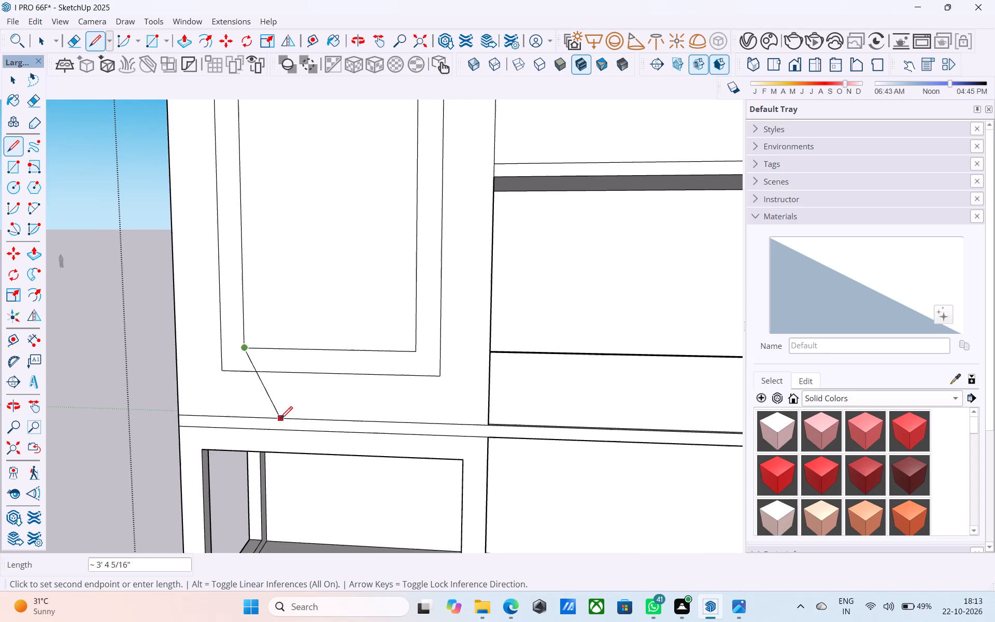
left_click(243, 420)
left_click(215, 364)
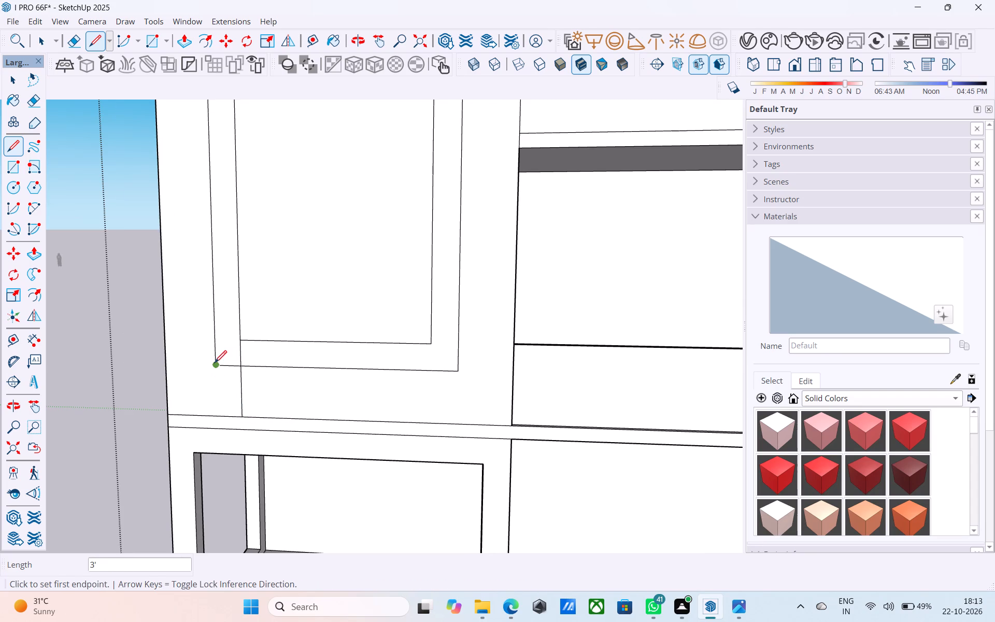
left_click(218, 429)
Erase the outer border's bottom edge and the upper floor-band edge between the two new vertical lines.
key("e")
left_click_drag(232, 359, 222, 385)
left_click_drag(229, 410, 226, 420)
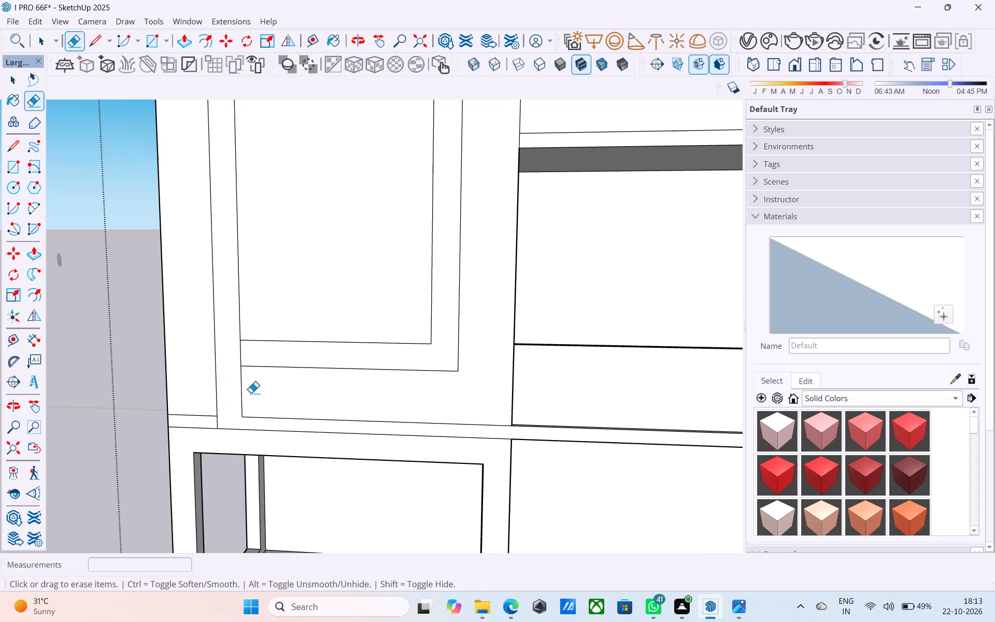
Erase the stray edge across the underside of the first-floor balcony slab near its outer end.
scroll(270, 395, "down", 6)
middle_click_drag(351, 400, 303, 348)
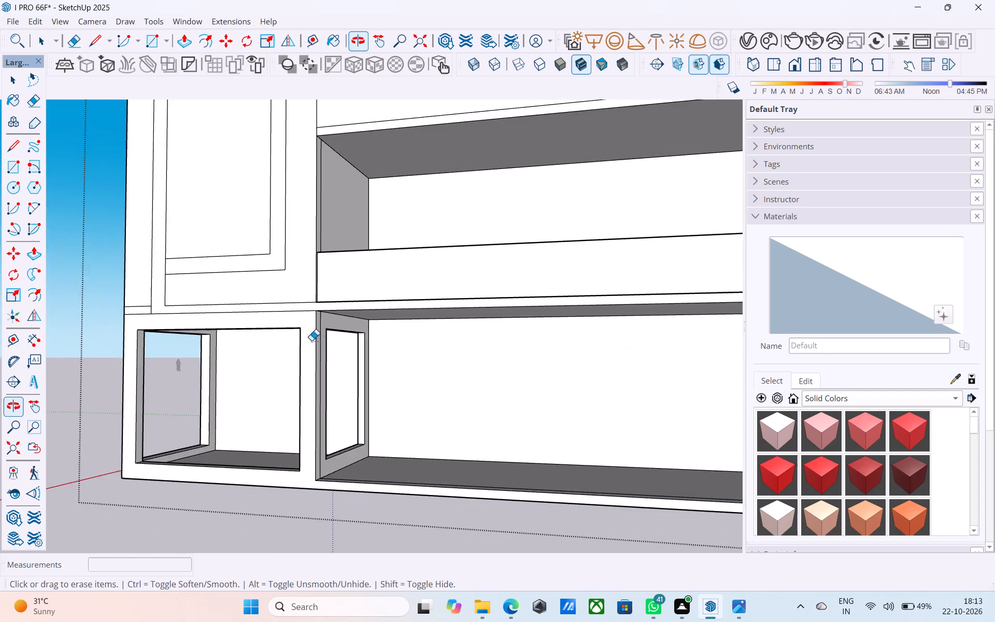
scroll(323, 323, "down", 2)
middle_click_drag(326, 316, 333, 274)
key("space")
scroll(370, 289, "up", 2)
scroll(216, 270, "down", 6)
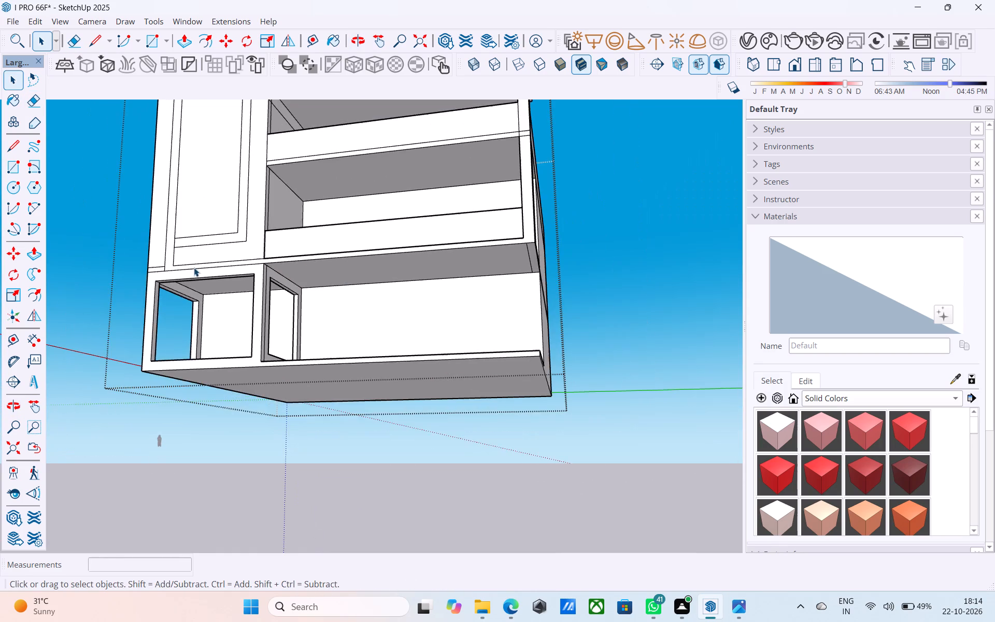
scroll(335, 281, "up", 6)
scroll(600, 247, "down", 2)
key("e")
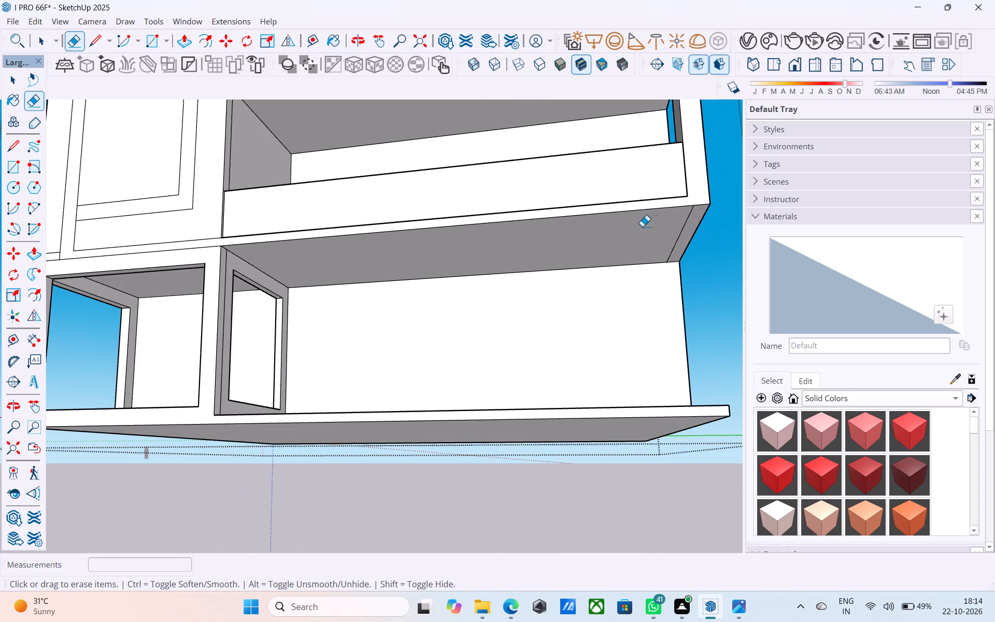
left_click(691, 221)
key("space")
Examine the whole house from above and the front, including the tower panel's lower border.
scroll(521, 132, "down", 3)
middle_click_drag(519, 135, 368, 424)
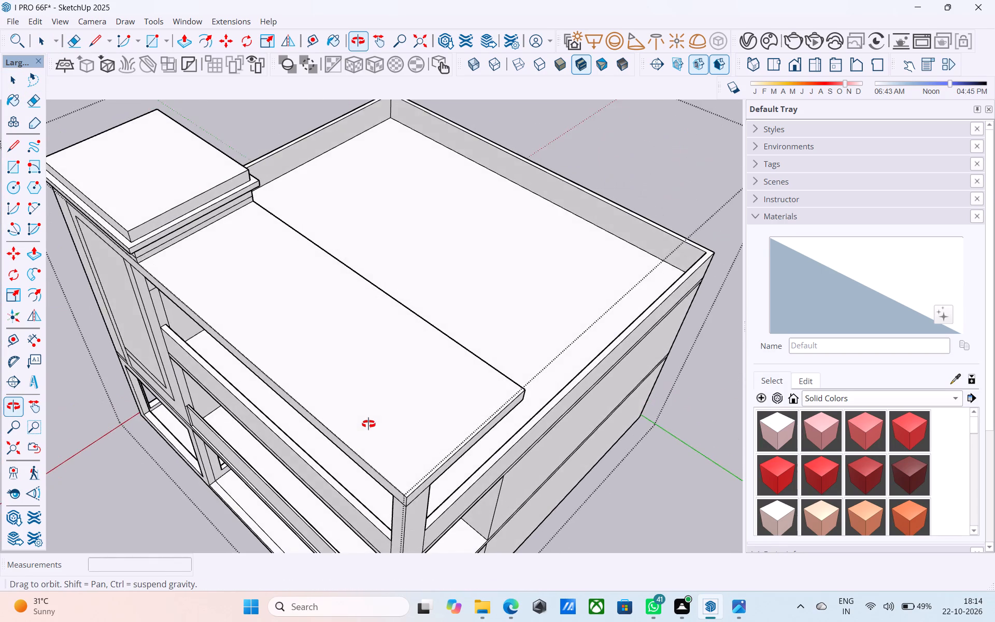
middle_click_drag(368, 424, 400, 368)
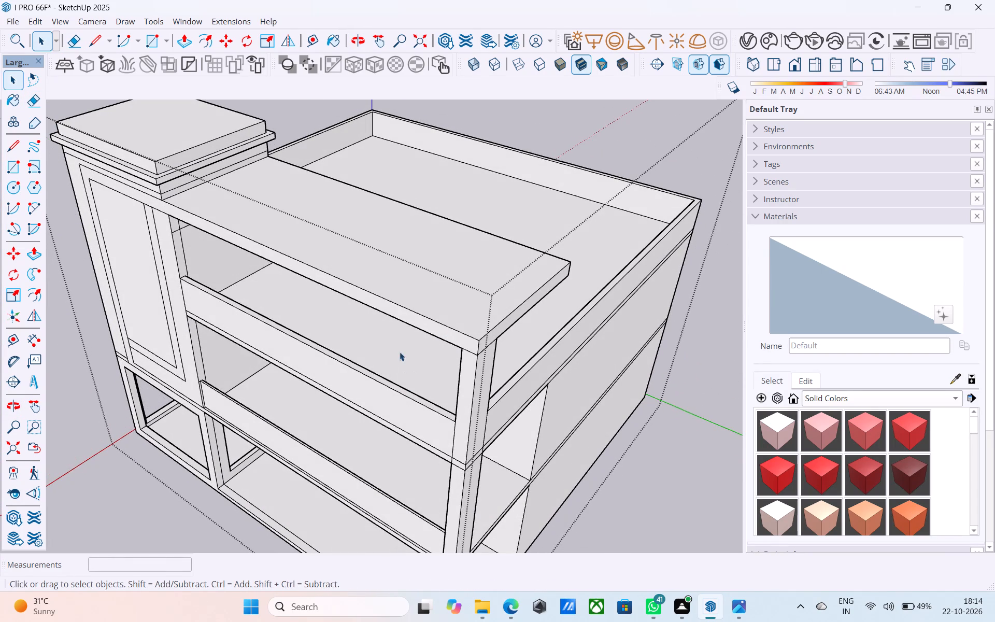
scroll(387, 362, "down", 6)
middle_click_drag(386, 365, 496, 296)
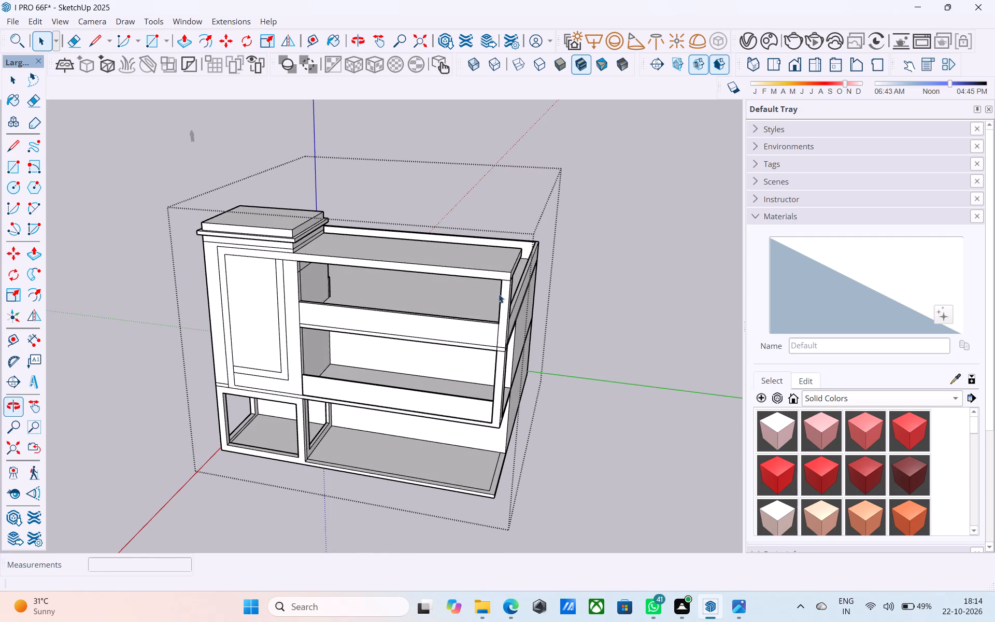
scroll(507, 286, "down", 4)
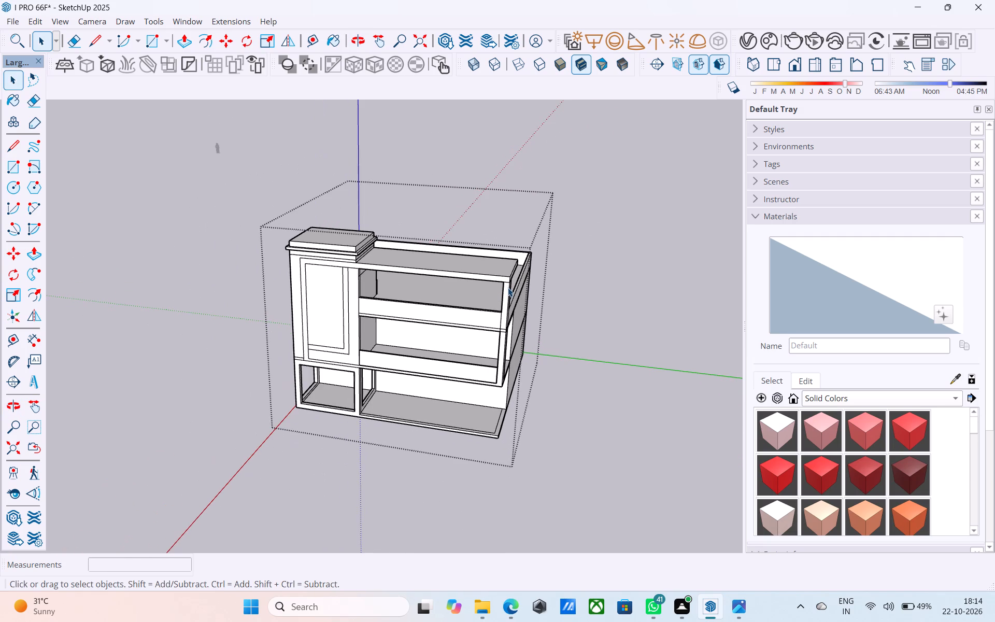
middle_click_drag(392, 386, 430, 340)
scroll(324, 378, "up", 5)
scroll(346, 339, "up", 4)
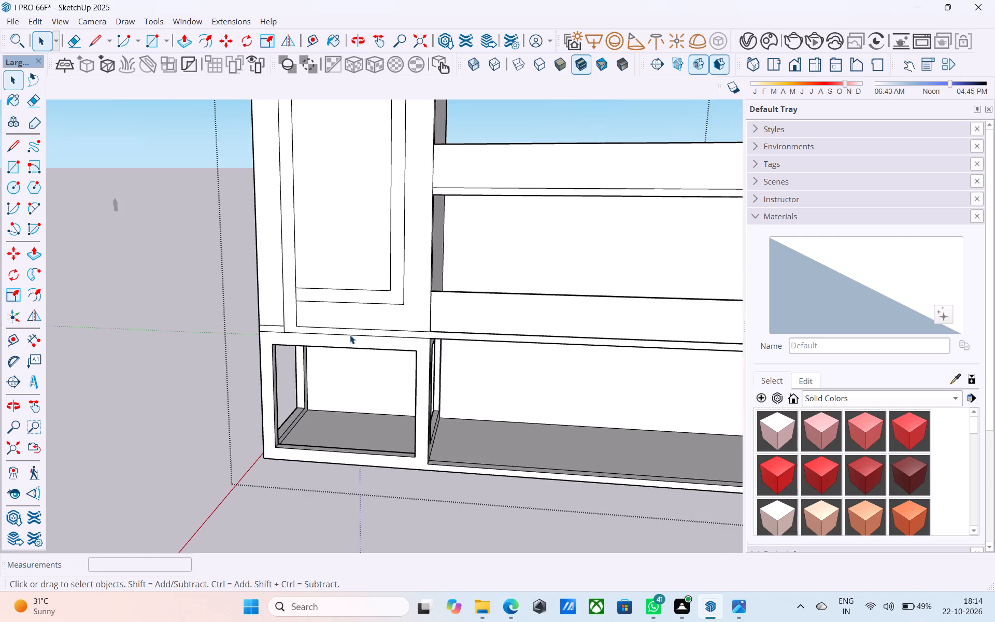
Push/Pull the continuous border face framing the tower's front panel, roof slab and first-floor balcony outward, finishing at 9".
scroll(350, 335, "up", 7)
left_click(356, 331)
key("p")
left_click(356, 331)
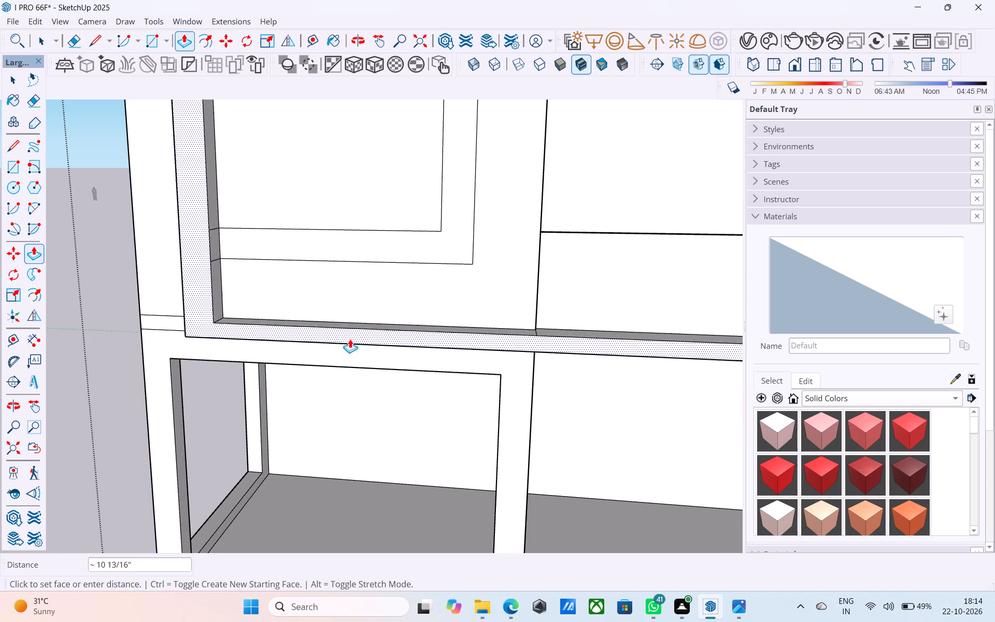
scroll(350, 340, "down", 15)
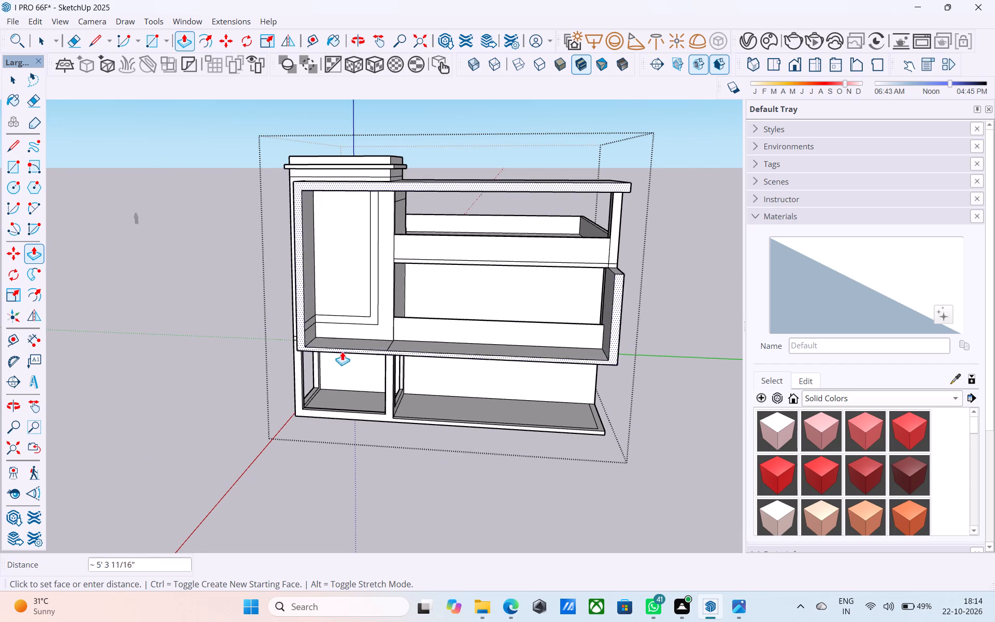
middle_click_drag(333, 362, 301, 451)
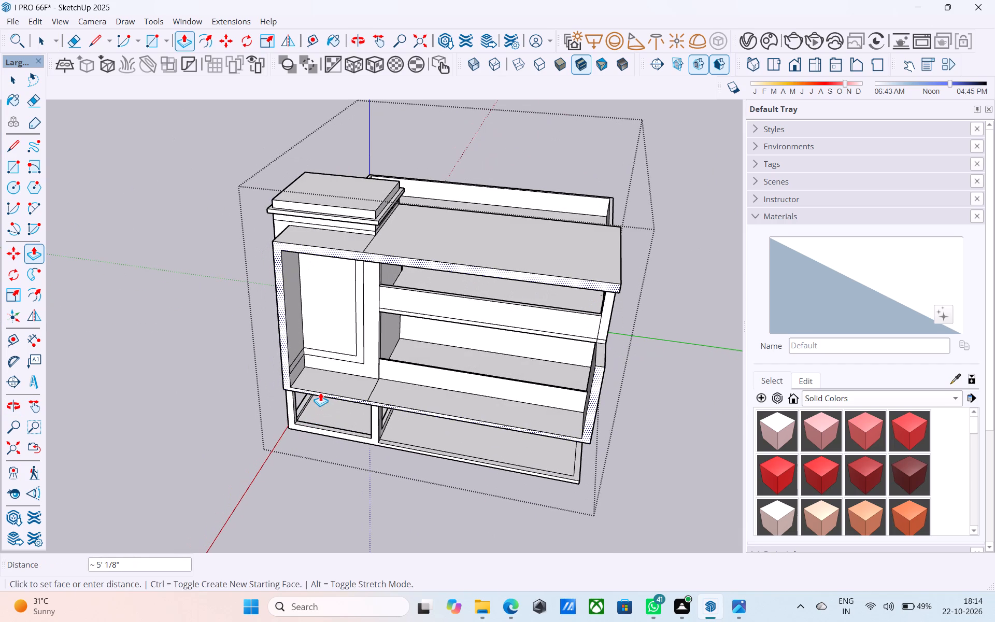
type("6\"")
key("Return")
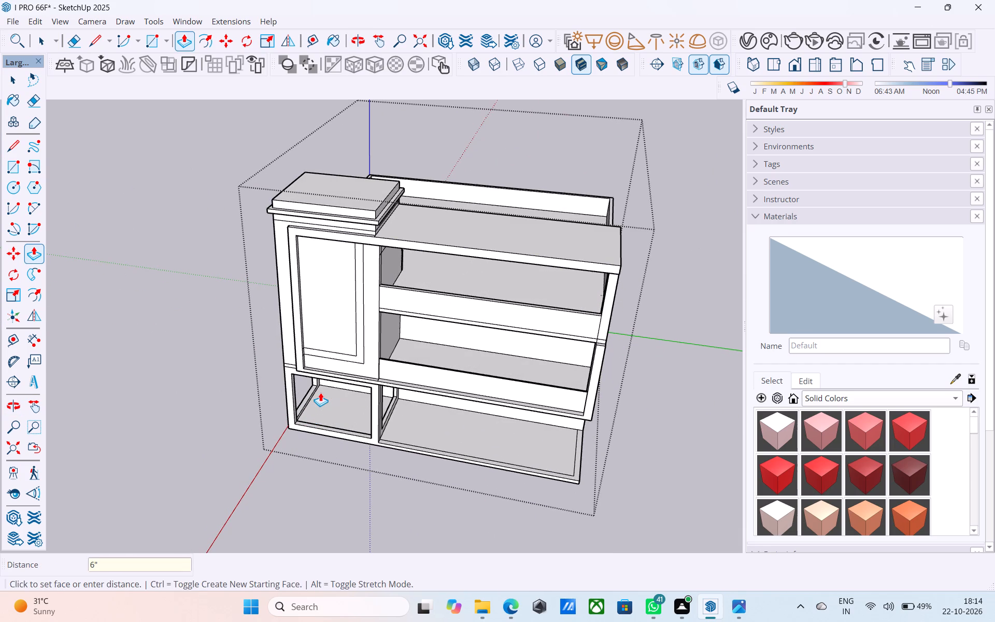
type("9\"")
key("Return")
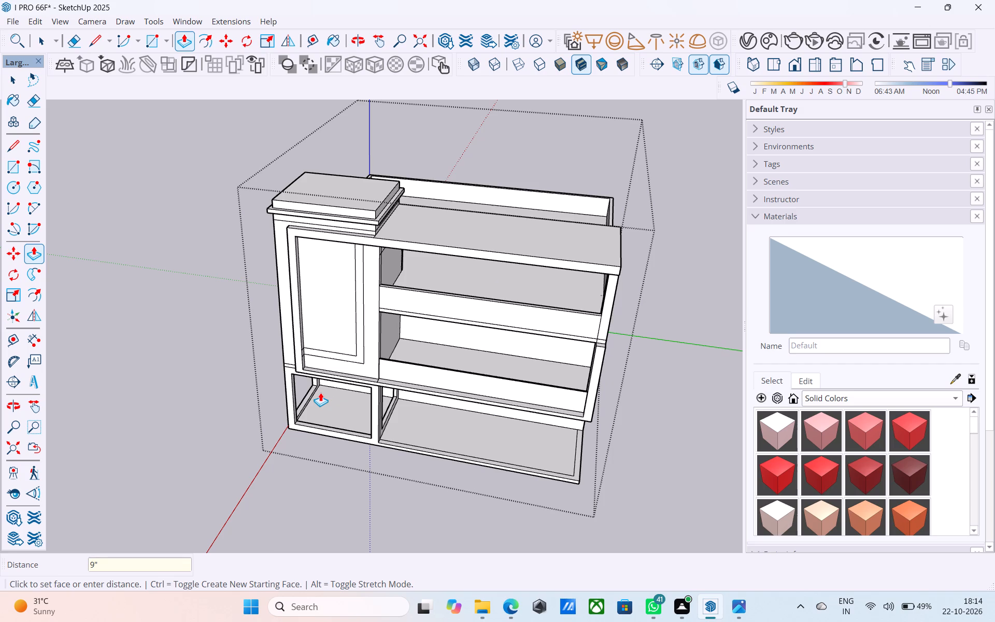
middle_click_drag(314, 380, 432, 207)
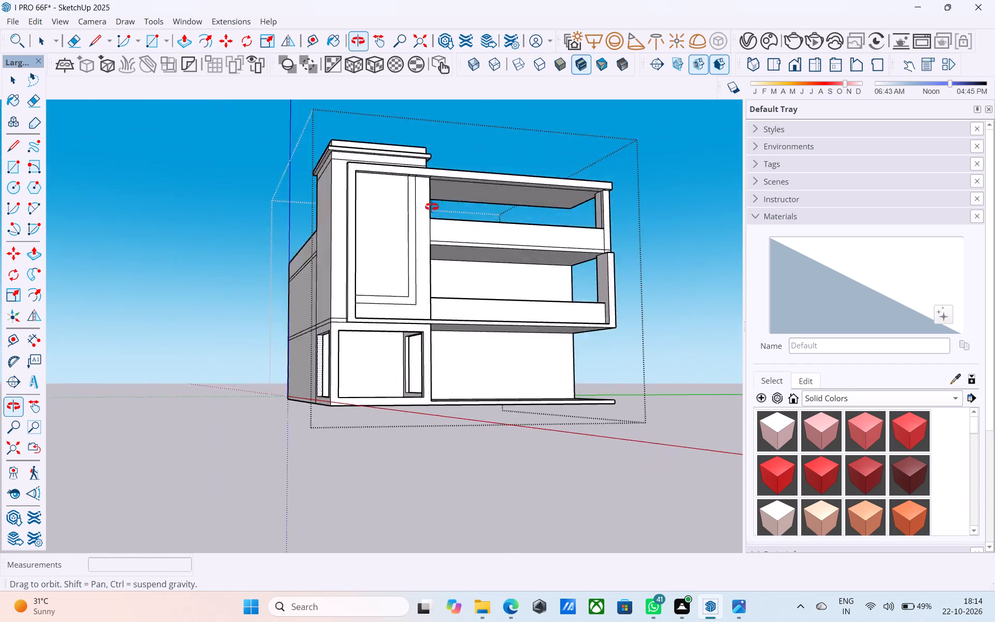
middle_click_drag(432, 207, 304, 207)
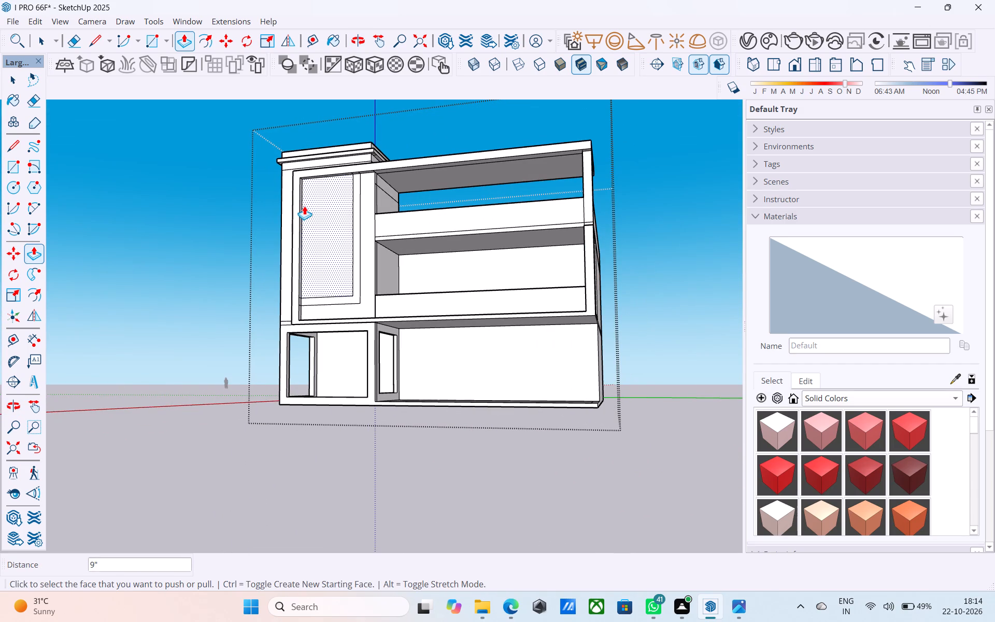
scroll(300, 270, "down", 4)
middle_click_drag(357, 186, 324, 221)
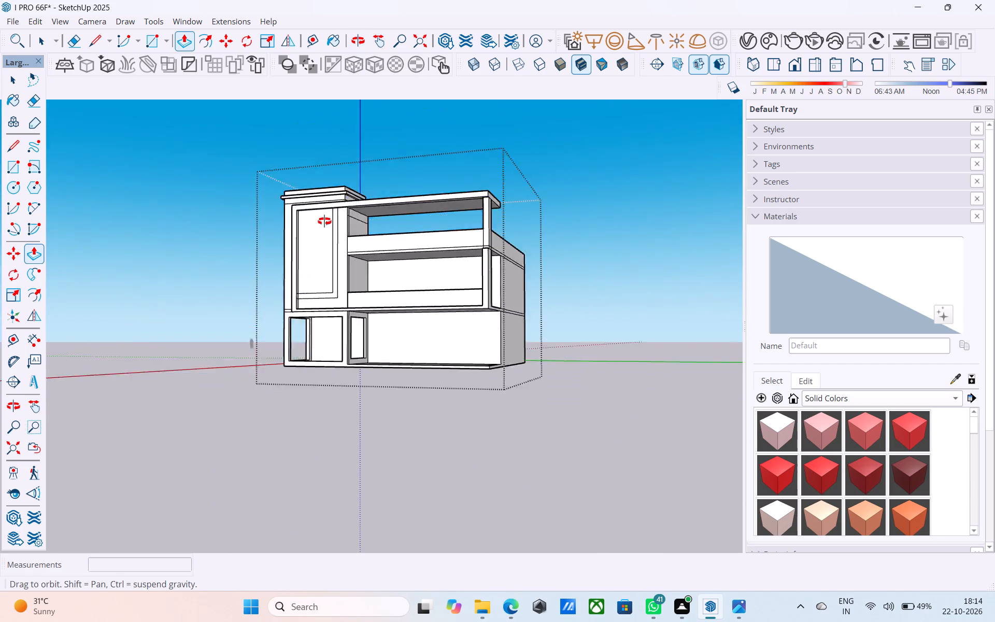
Push/Pull the underside of the projecting roof frame's right end down 9' to complete the front corner column.
middle_click_drag(324, 221, 244, 240)
scroll(391, 208, "up", 3)
middle_click_drag(395, 223, 484, 209)
scroll(472, 211, "up", 1)
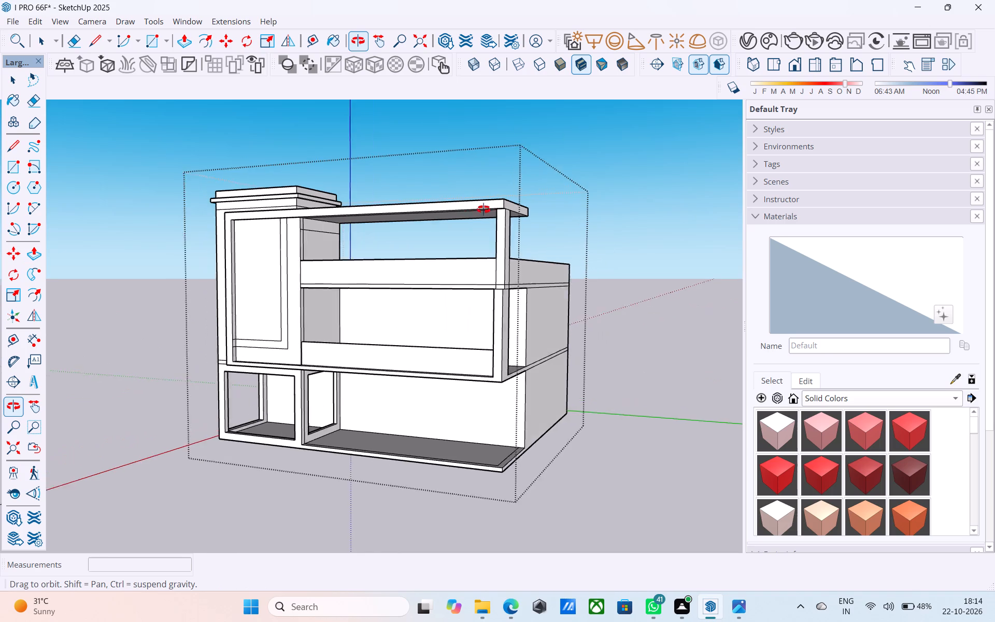
middle_click_drag(484, 209, 383, 216)
middle_click_drag(384, 224, 411, 186)
scroll(464, 140, "up", 1)
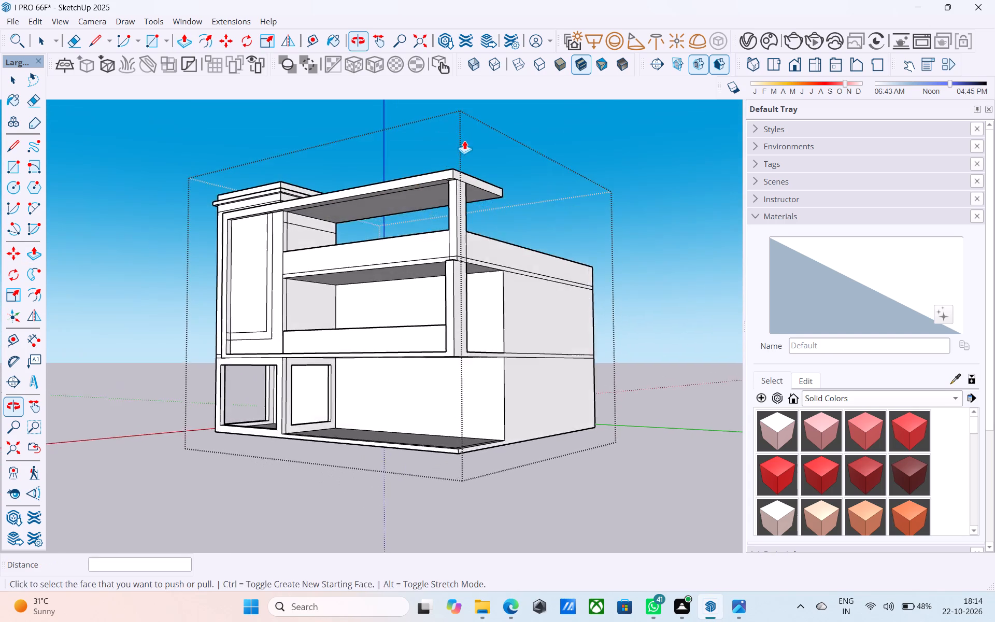
scroll(459, 158, "down", 3)
middle_click_drag(456, 173, 601, 215)
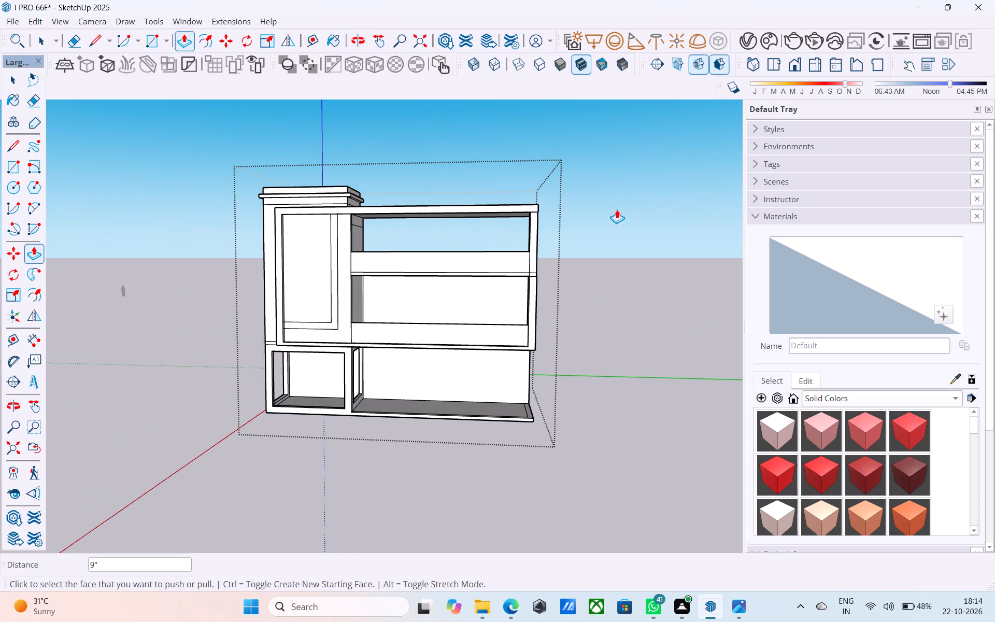
scroll(617, 209, "down", 4)
middle_click_drag(593, 242, 551, 196)
scroll(530, 225, "up", 15)
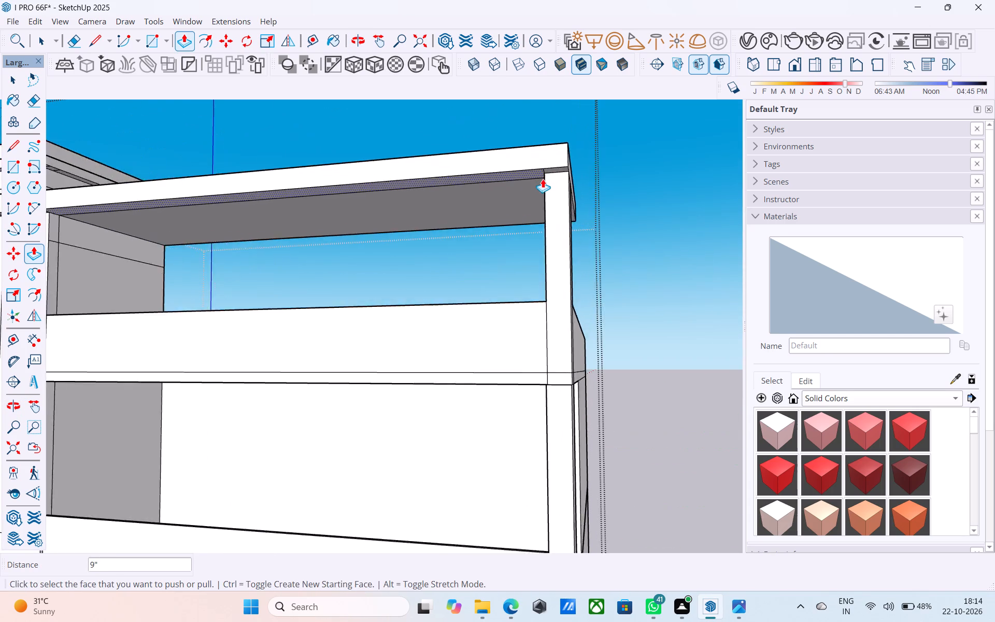
scroll(543, 179, "up", 7)
left_click(567, 163)
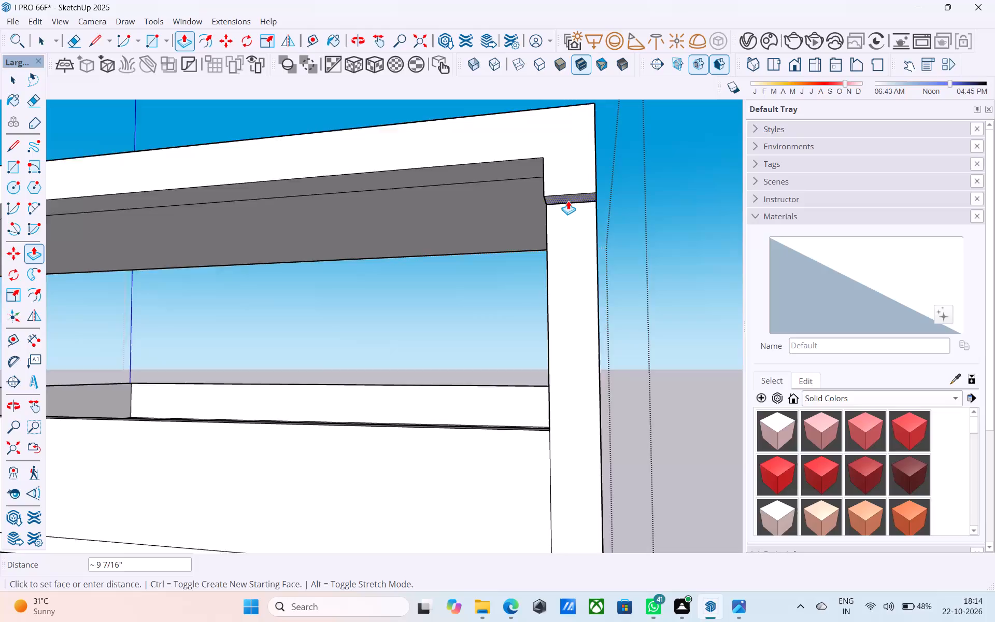
scroll(567, 203, "down", 16)
left_click(551, 350)
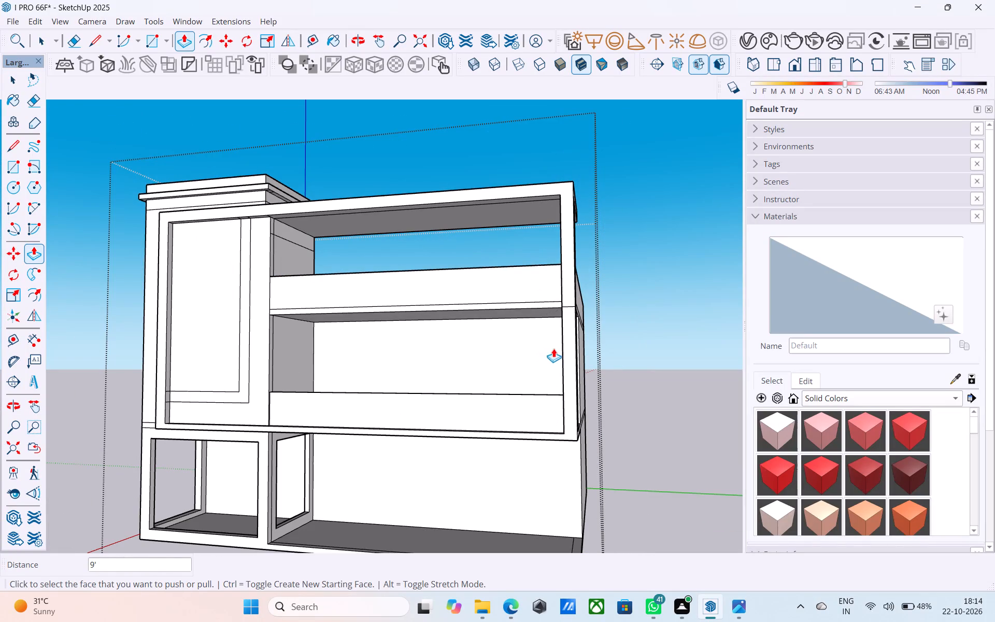
Erase the leftover joint edges on the front and inner faces of the extended corner column, and save the model.
scroll(572, 318, "up", 6)
middle_click_drag(553, 281, 750, 383)
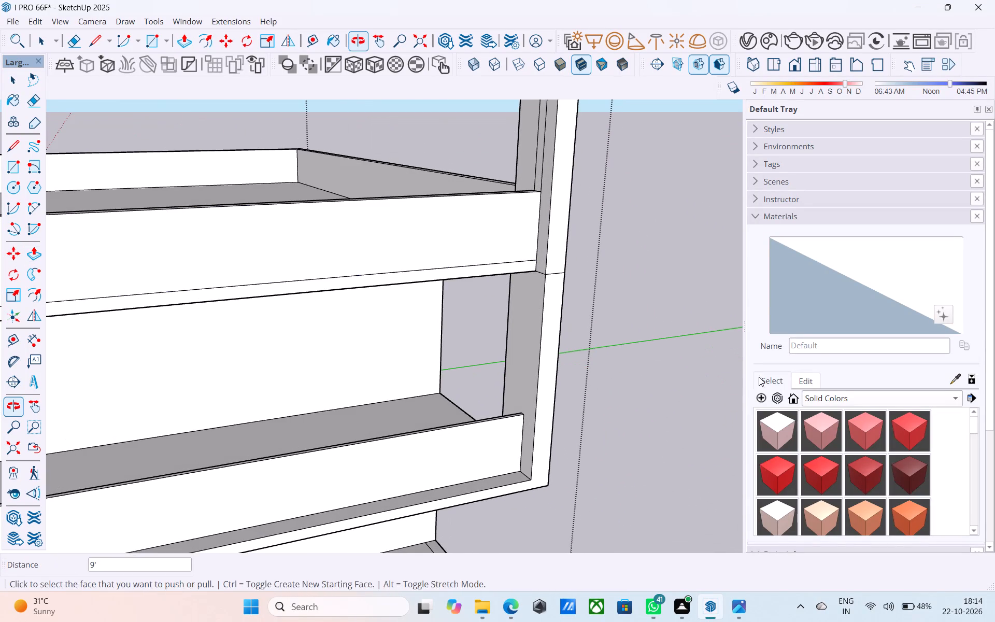
key("e")
scroll(562, 287, "up", 3)
left_click(548, 271)
left_click(531, 270)
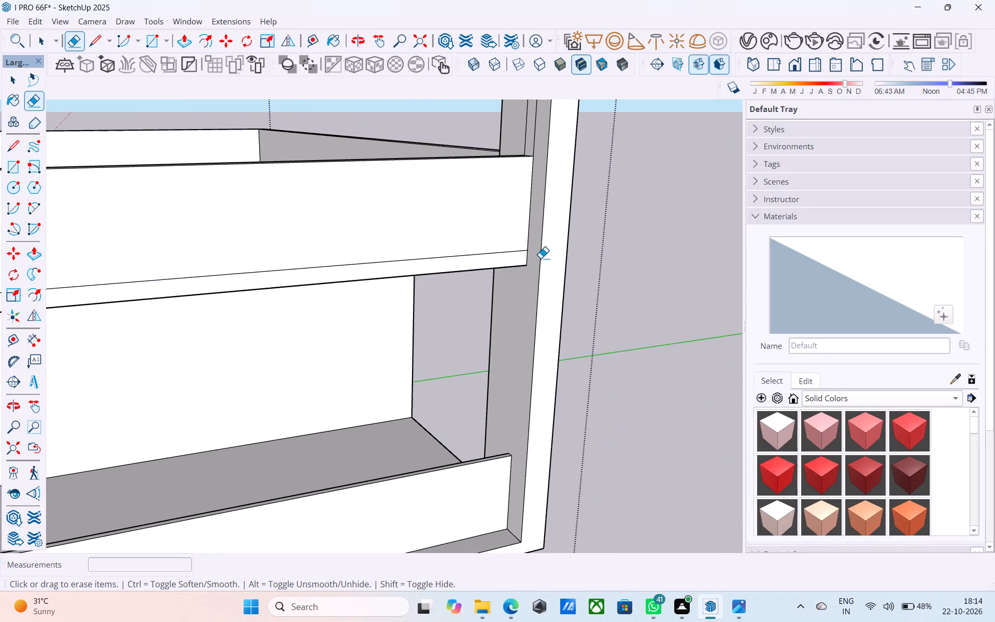
scroll(541, 258, "down", 3)
middle_click_drag(541, 258, 606, 376)
left_click_drag(599, 218, 582, 214)
scroll(660, 248, "down", 2)
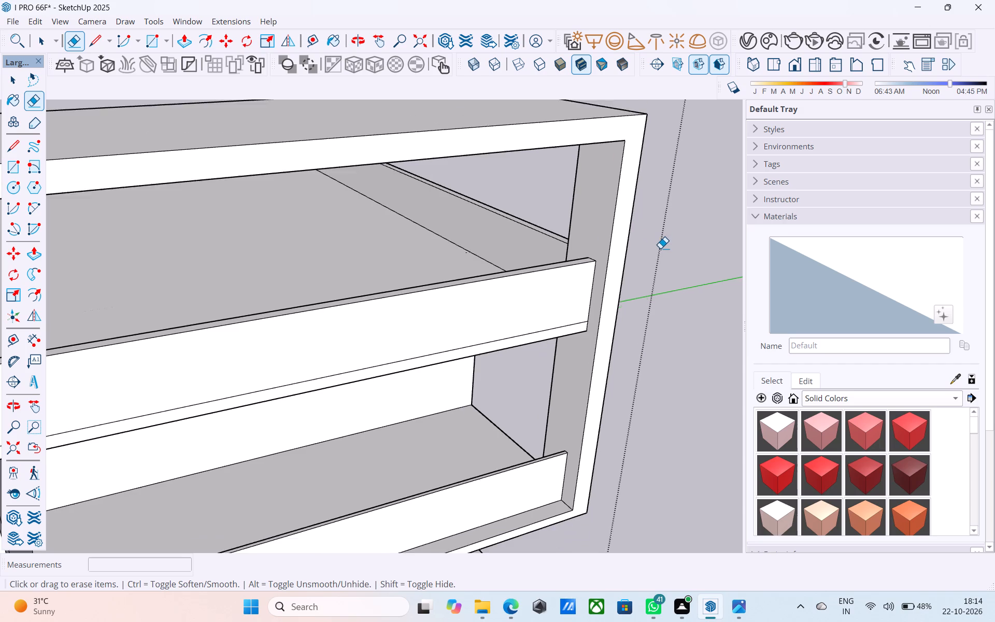
scroll(660, 248, "down", 4)
middle_click_drag(621, 323, 595, 307)
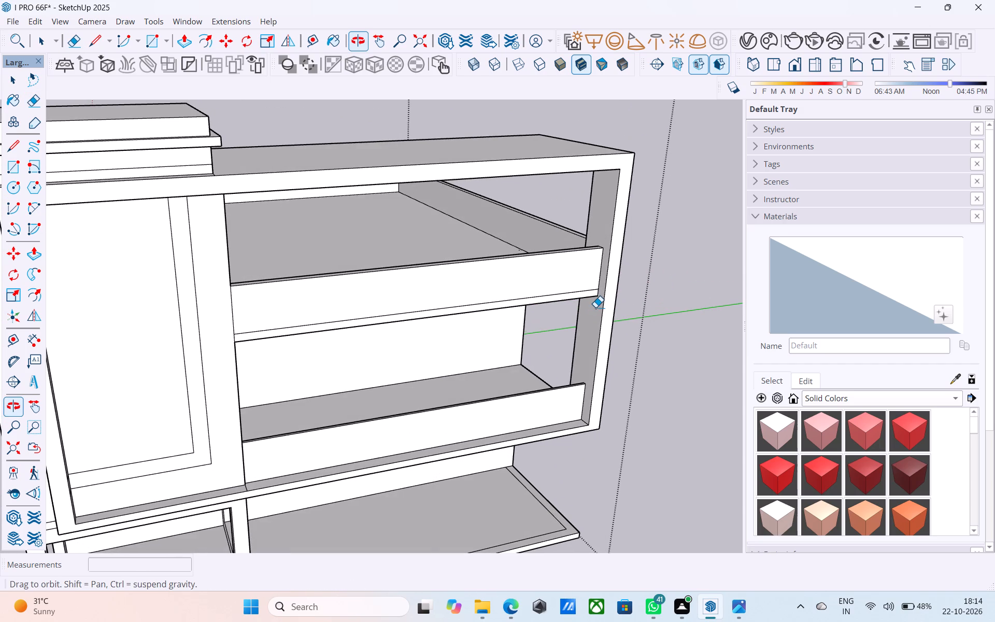
key("ctrl+s")
Erase the stray edges on the tower's side wall above the upper parapet, and save the model.
key("space")
middle_click_drag(595, 306, 368, 270)
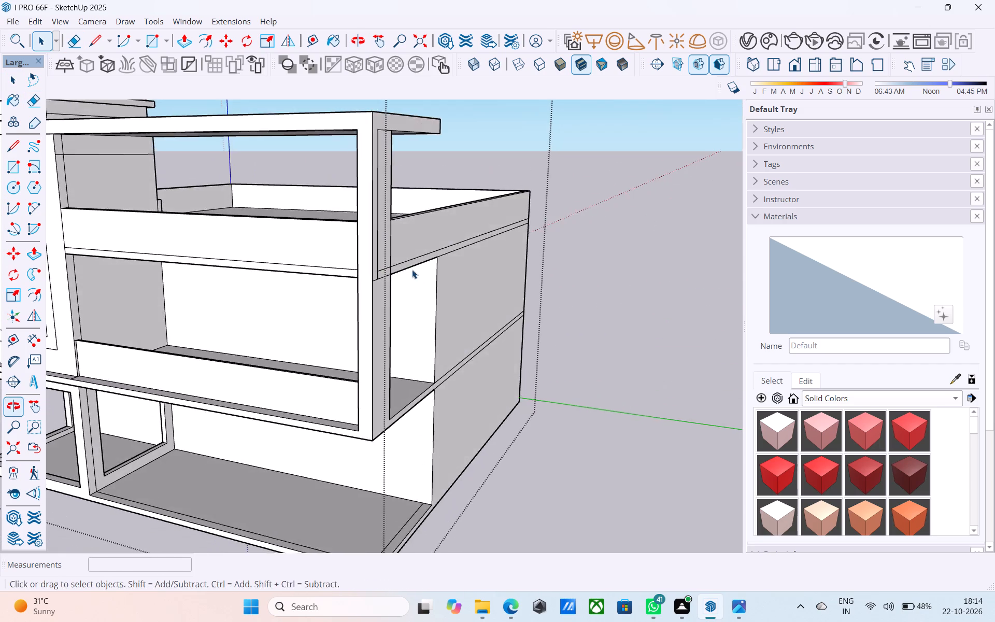
scroll(566, 277, "down", 5)
middle_click_drag(311, 356, 348, 311)
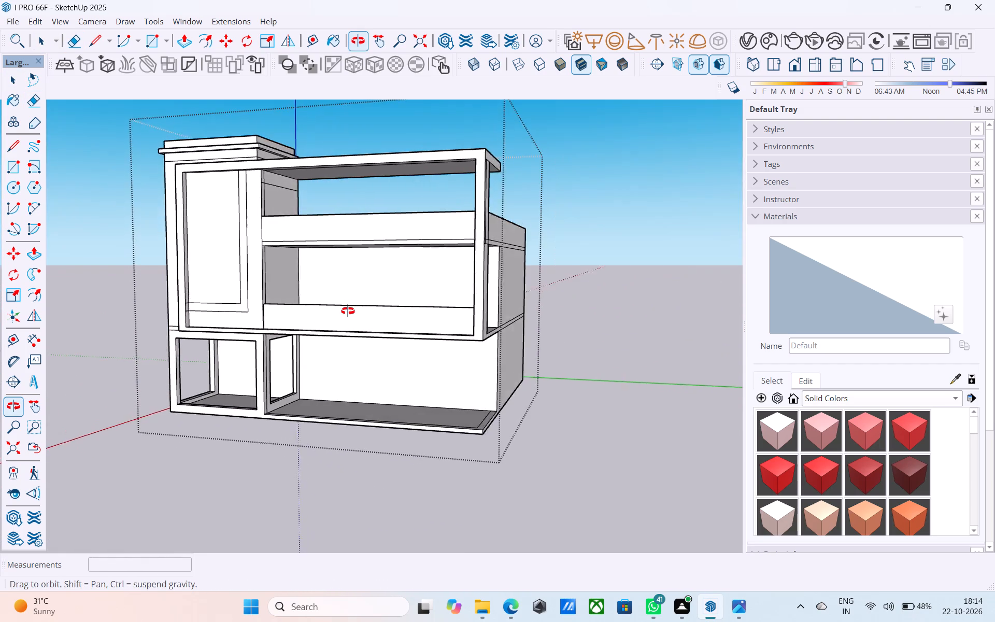
middle_click_drag(348, 311, 254, 307)
scroll(195, 126, "up", 4)
scroll(253, 189, "up", 1)
key("e")
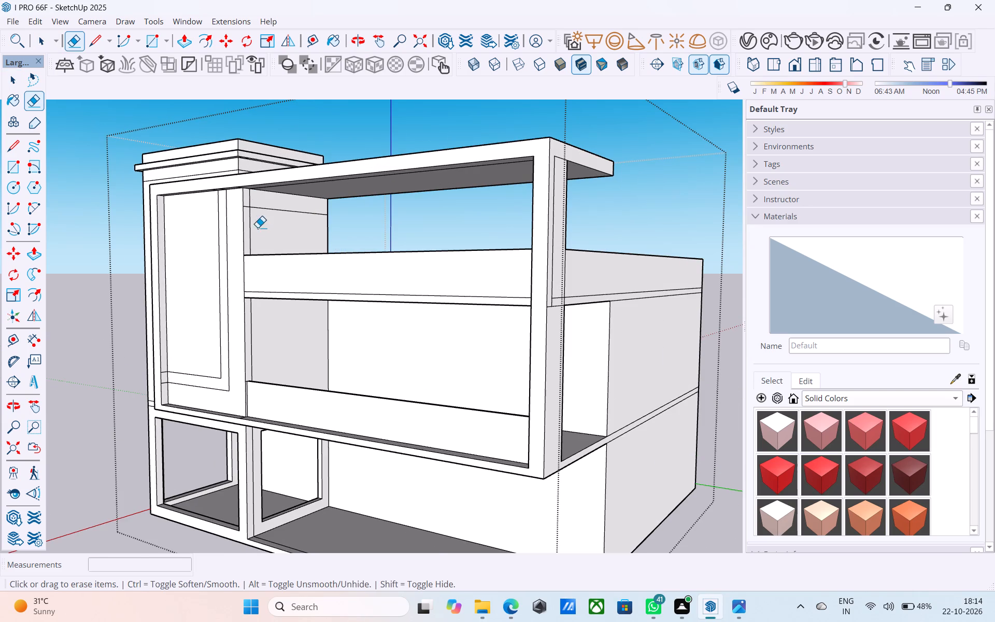
scroll(255, 226, "up", 5)
left_click(247, 196)
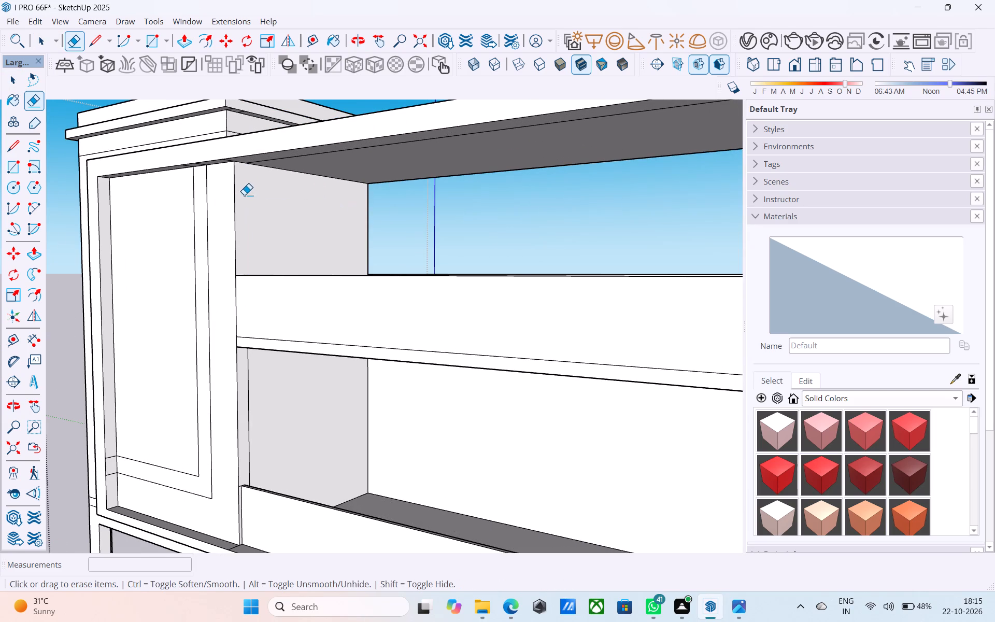
key("space")
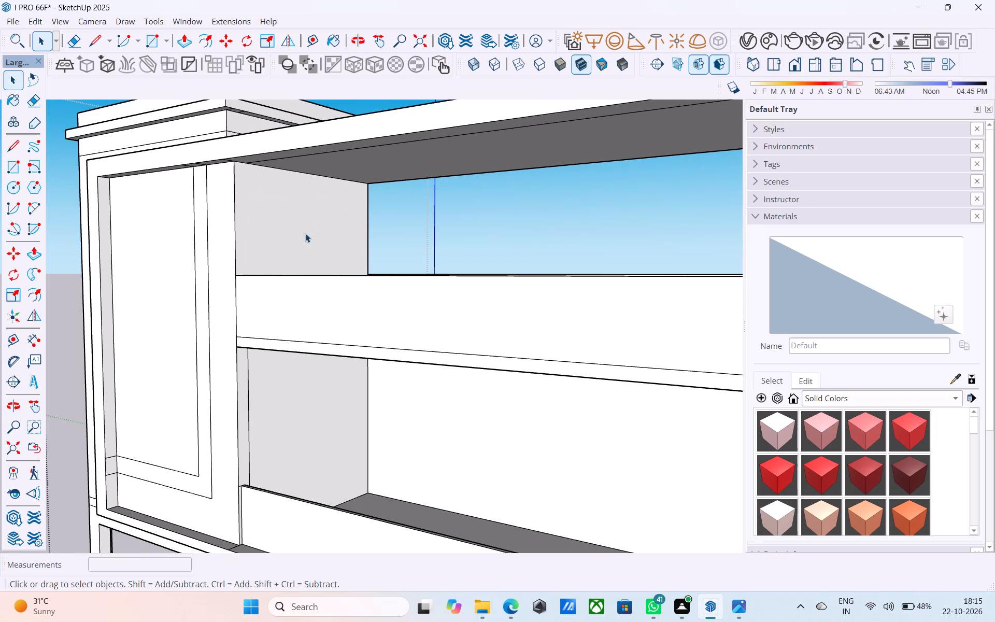
key("space")
scroll(305, 233, "down", 5)
middle_click(305, 233)
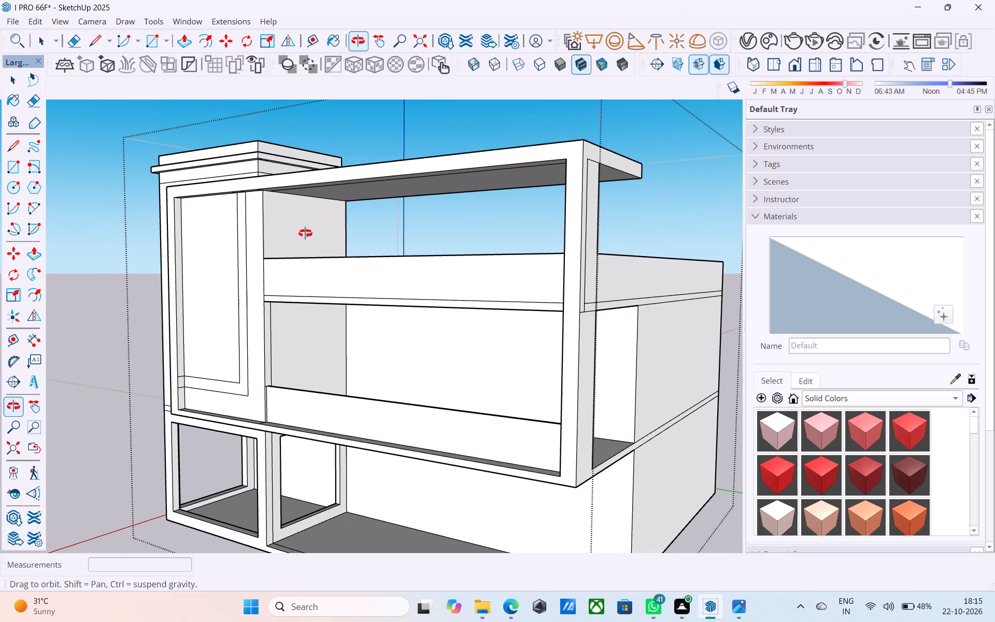
key("ctrl+s")
Erase the stray vertical edge on the tower's side wall below the upper parapet, and save the model.
key("e")
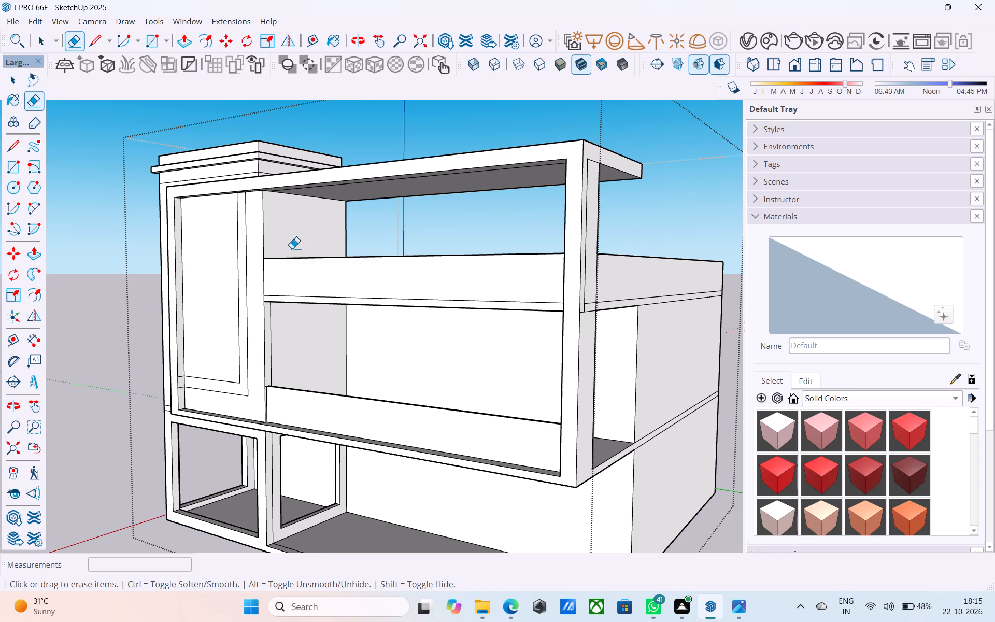
scroll(280, 317, "up", 5)
left_click_drag(271, 321, 265, 321)
key("space")
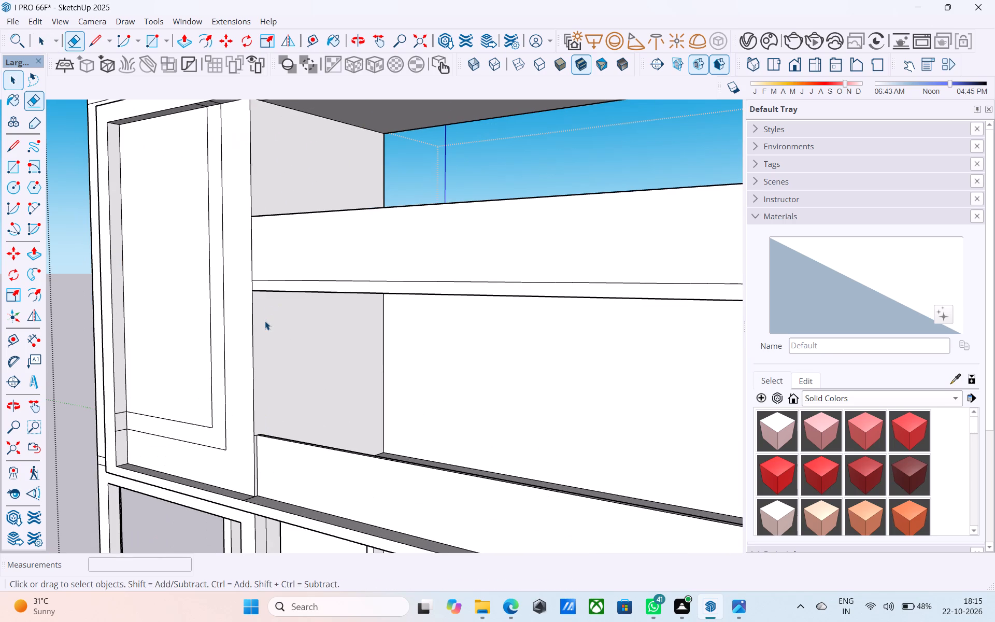
key("ctrl+s")
Offset the outline of the tower's inner front panel inward by 1'.
scroll(266, 321, "down", 6)
middle_click_drag(266, 321, 310, 323)
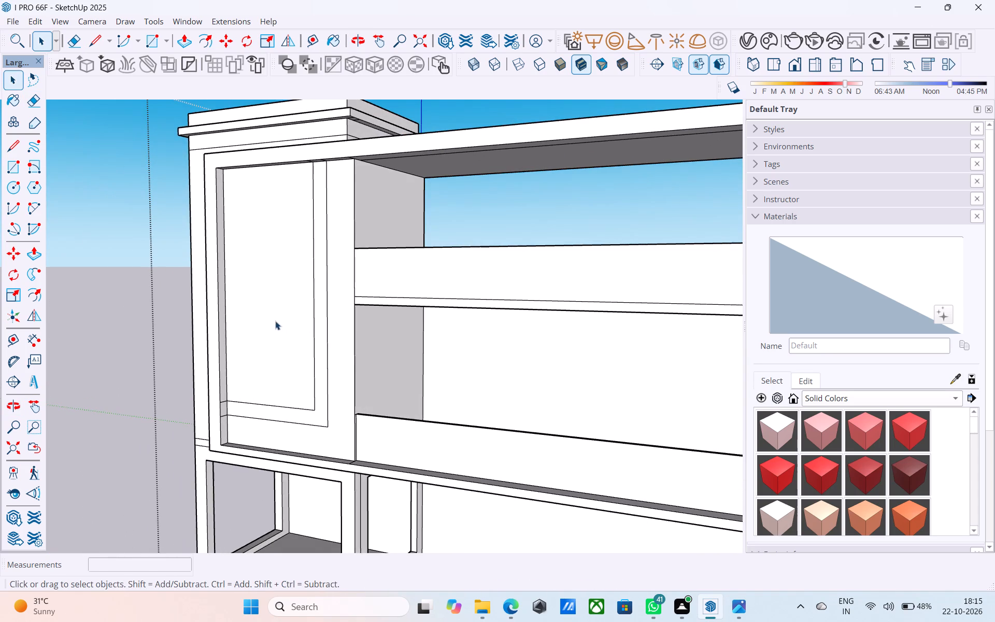
scroll(255, 328, "down", 1)
middle_click_drag(256, 328, 310, 312)
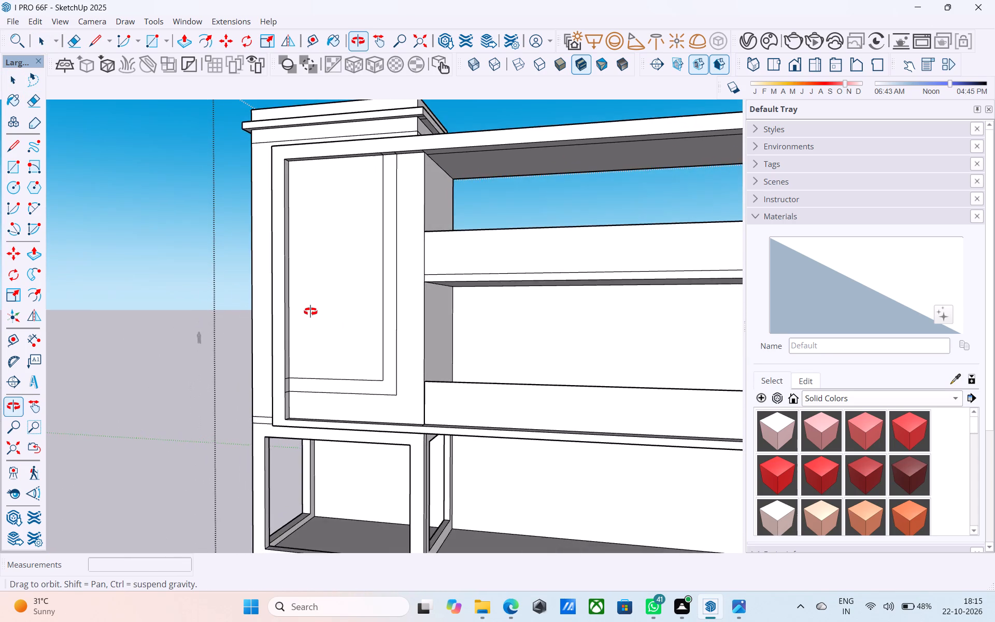
middle_click_drag(310, 312, 332, 345)
middle_click_drag(380, 331, 392, 339)
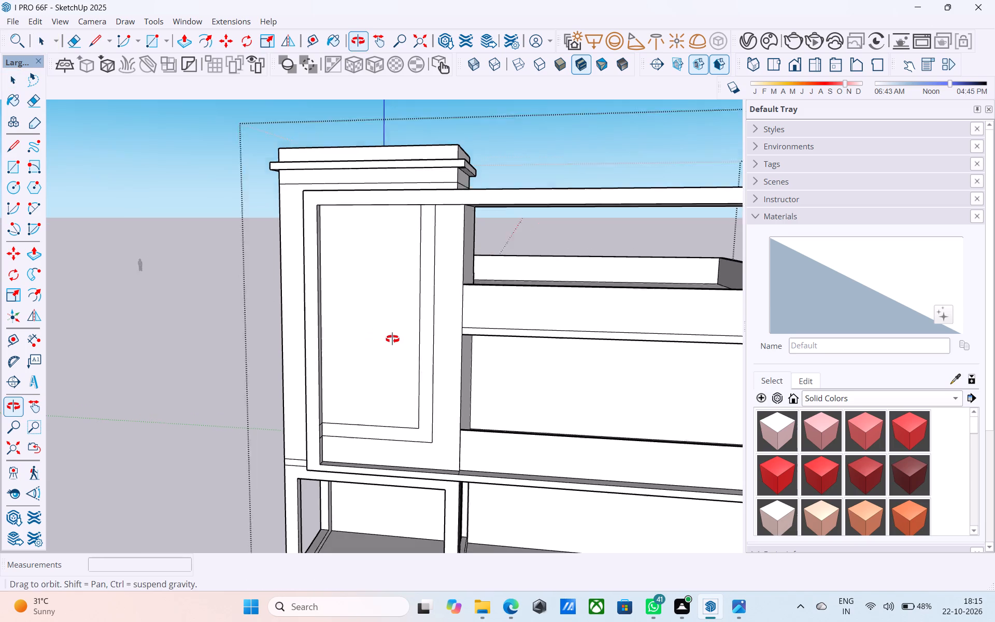
middle_click_drag(392, 339, 402, 343)
scroll(419, 345, "up", 3)
left_click(403, 347)
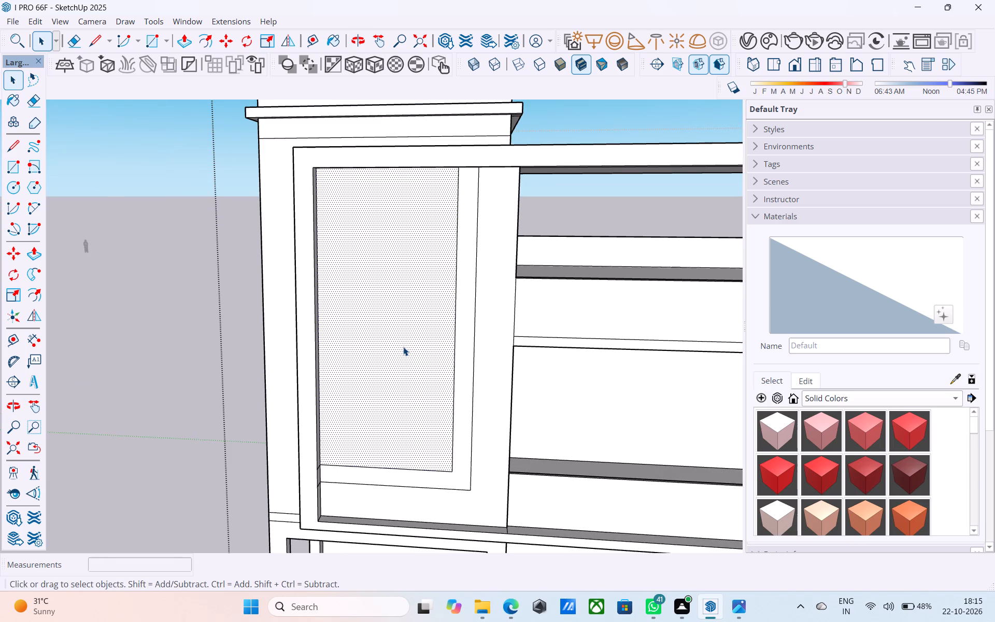
key("f")
left_click(403, 347)
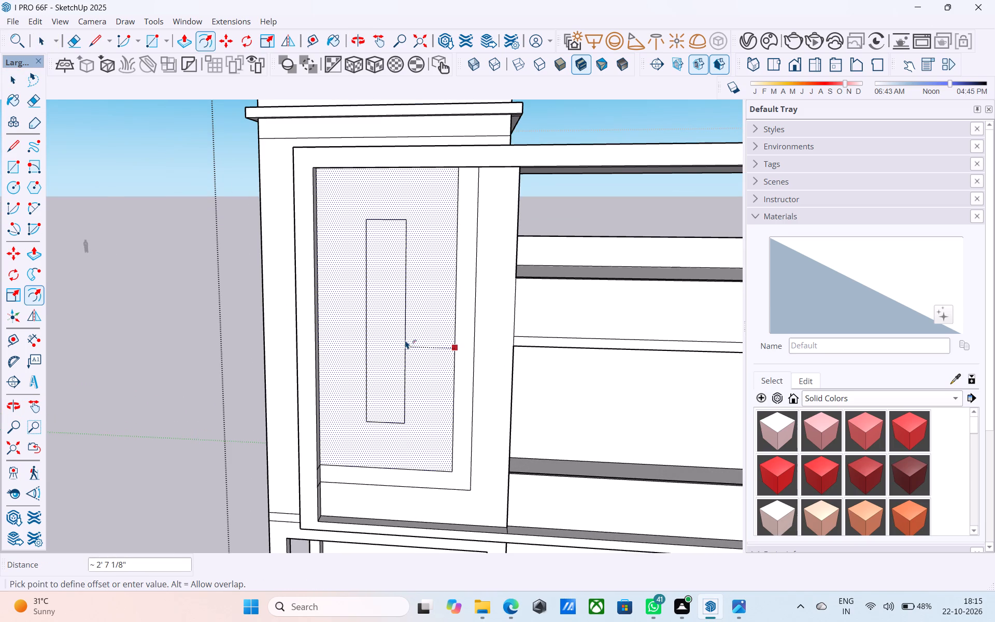
type("1'")
key("Return")
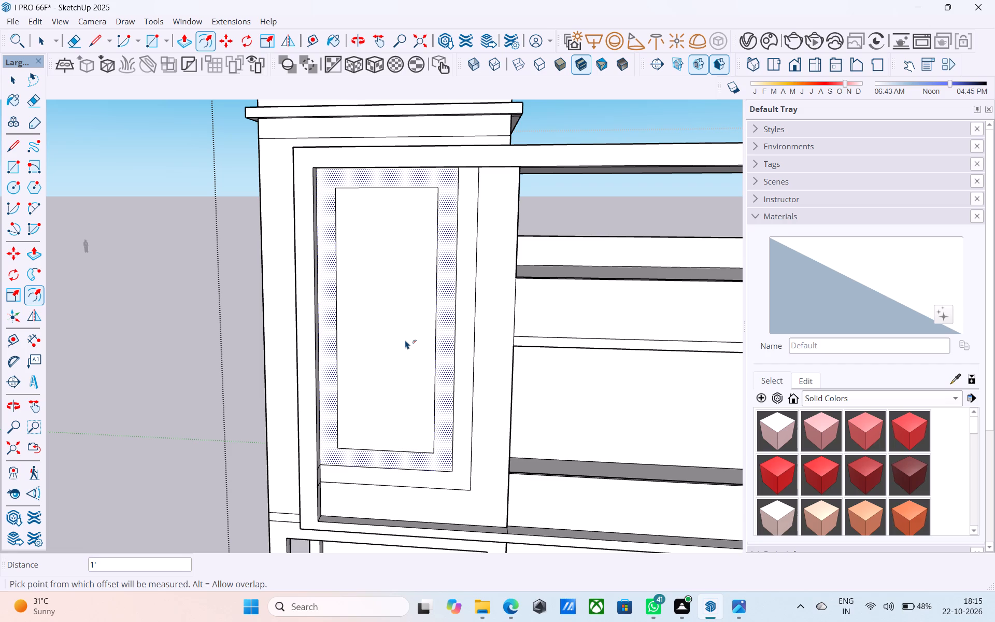
key("space")
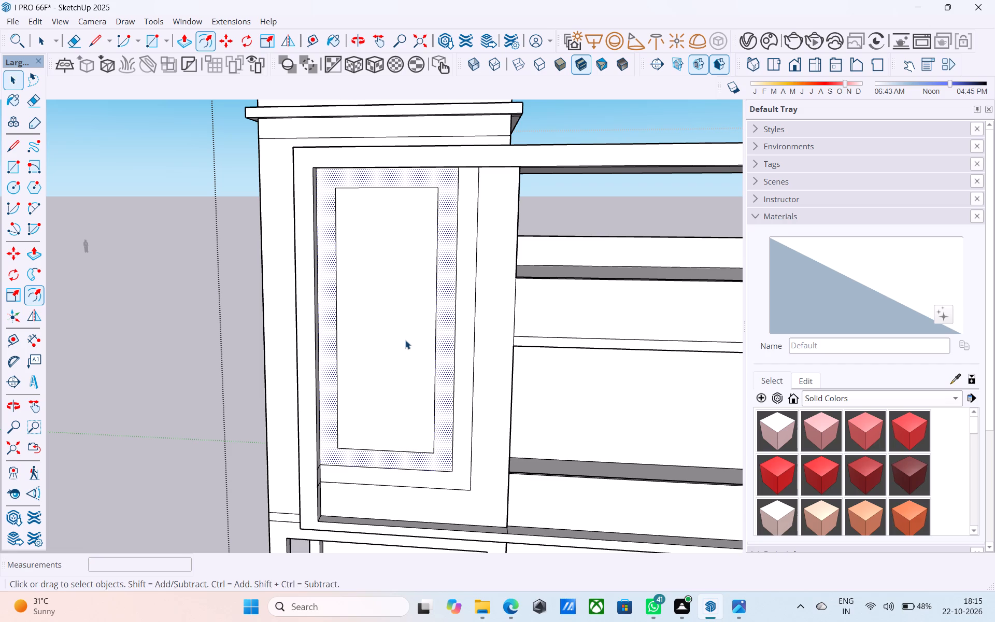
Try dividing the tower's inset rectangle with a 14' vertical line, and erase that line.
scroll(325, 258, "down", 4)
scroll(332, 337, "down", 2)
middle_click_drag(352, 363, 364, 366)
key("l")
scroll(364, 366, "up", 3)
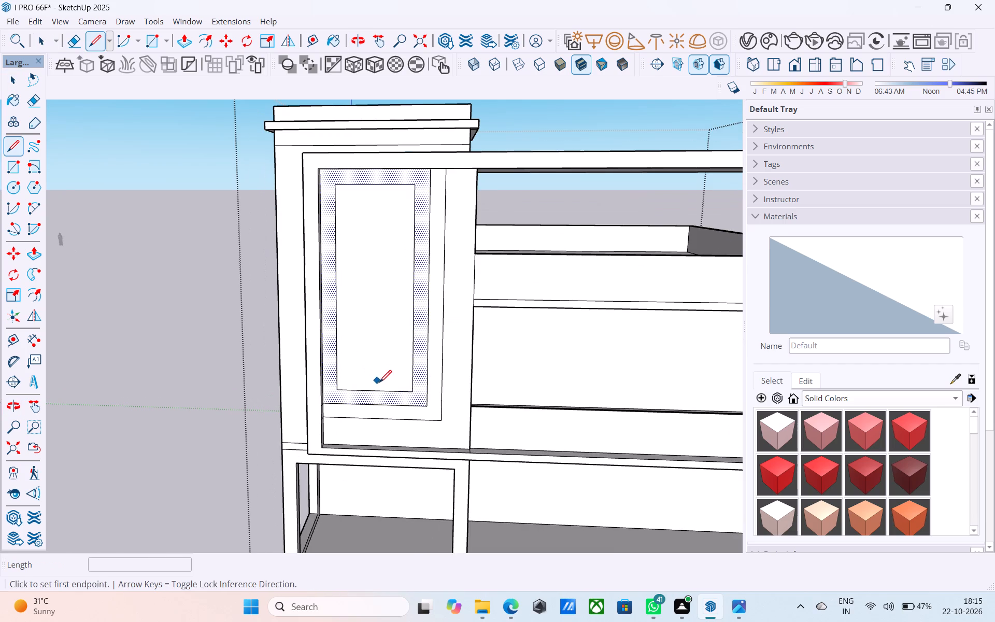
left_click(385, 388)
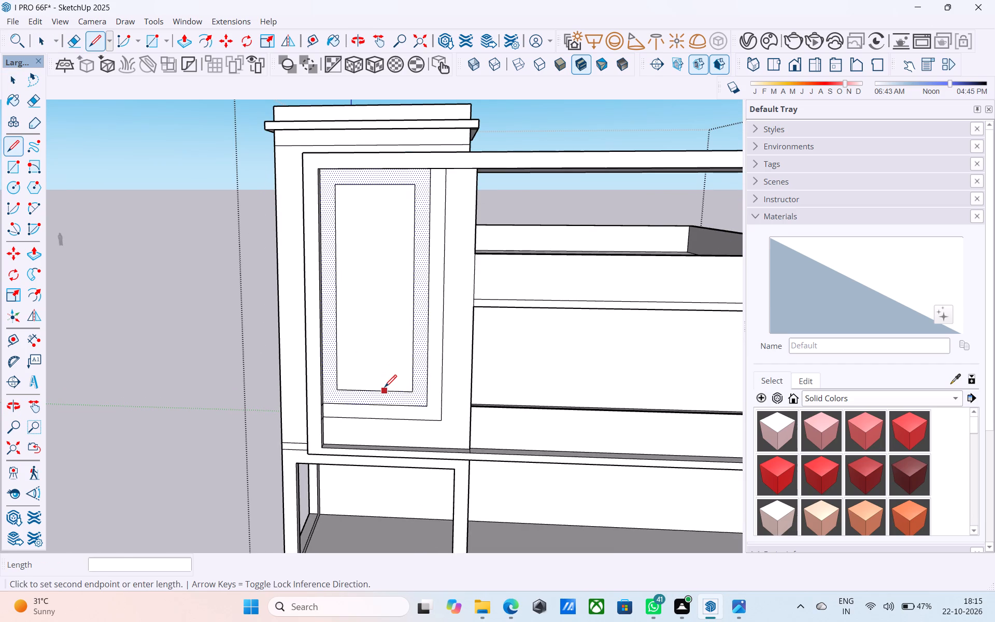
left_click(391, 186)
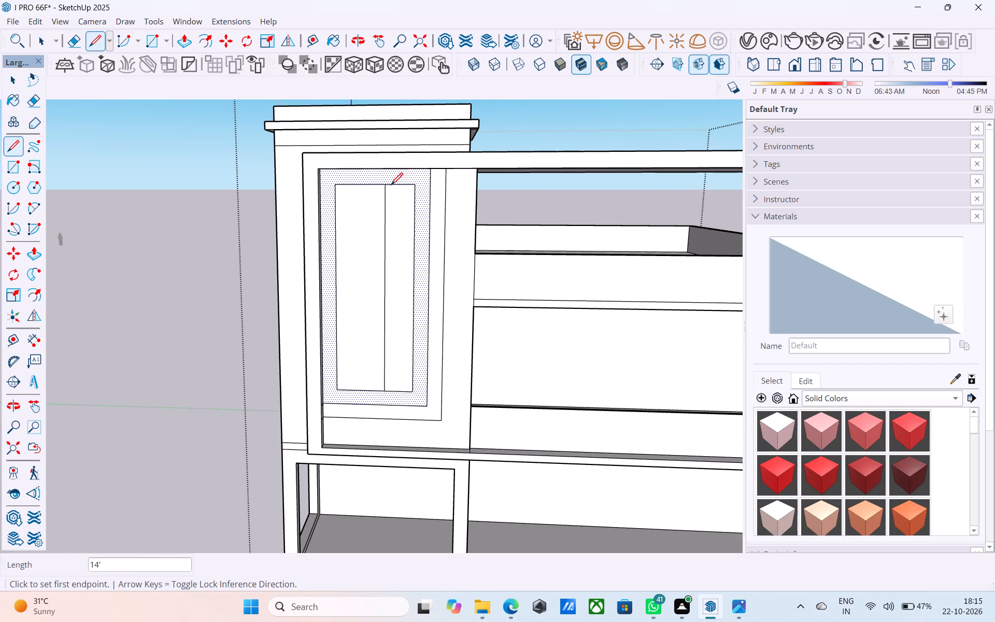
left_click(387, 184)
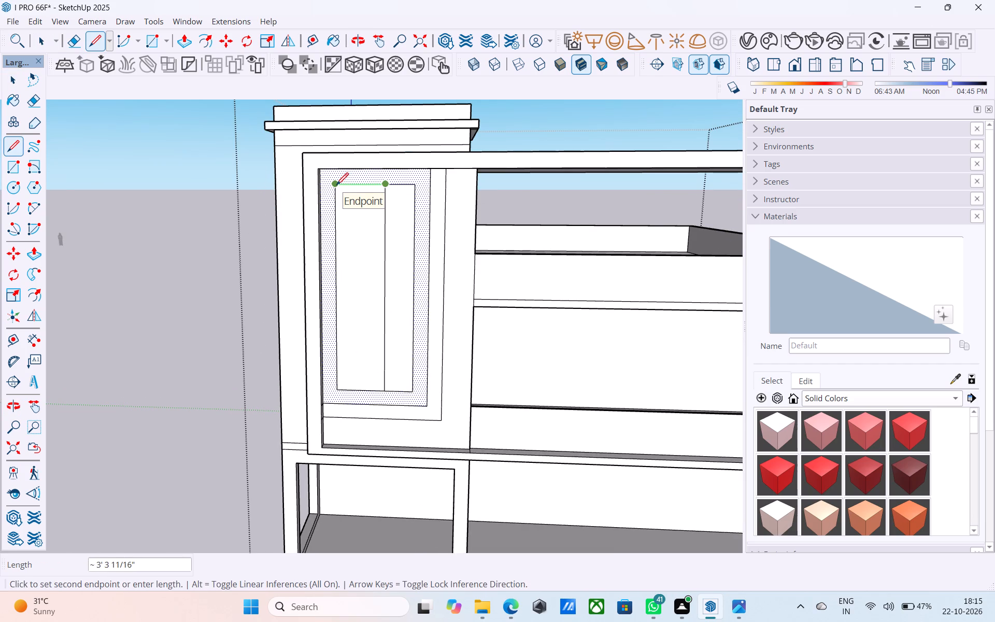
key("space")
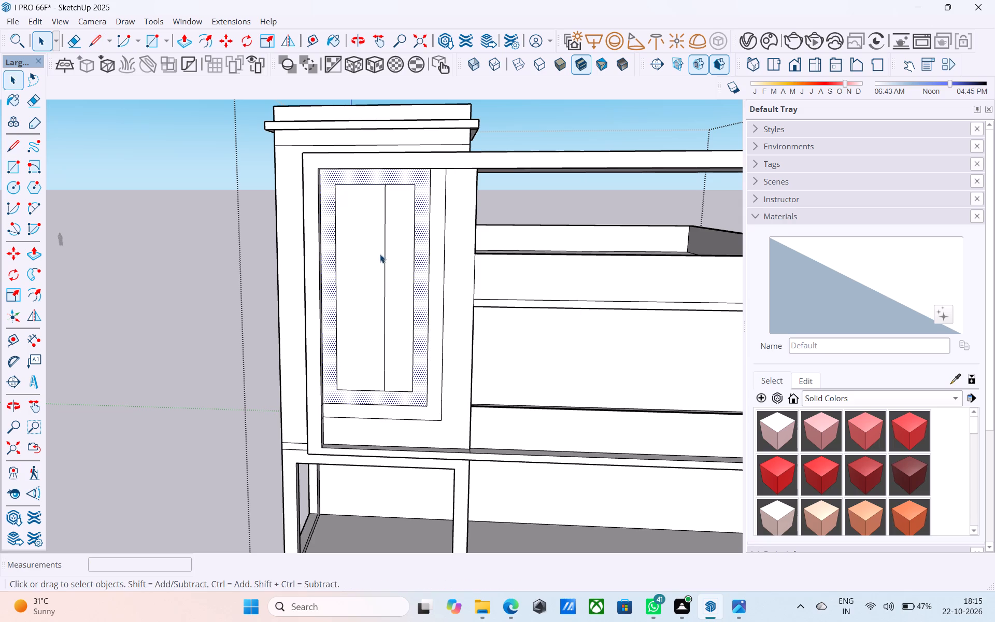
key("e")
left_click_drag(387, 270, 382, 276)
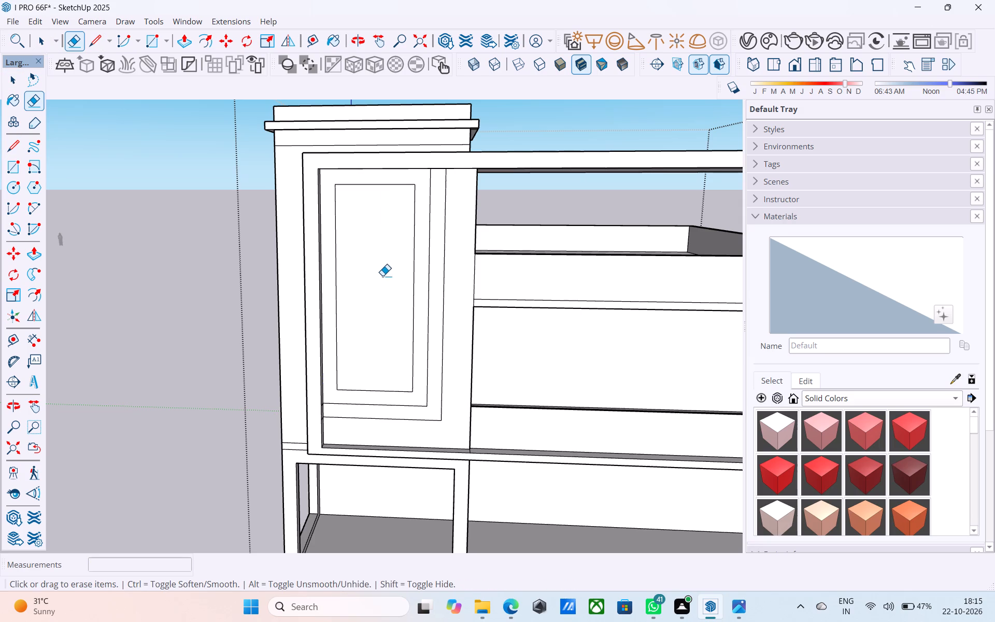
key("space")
Copy the left vertical edge of the tower's inset rectangle 6" outward to the left.
scroll(334, 186, "up", 4)
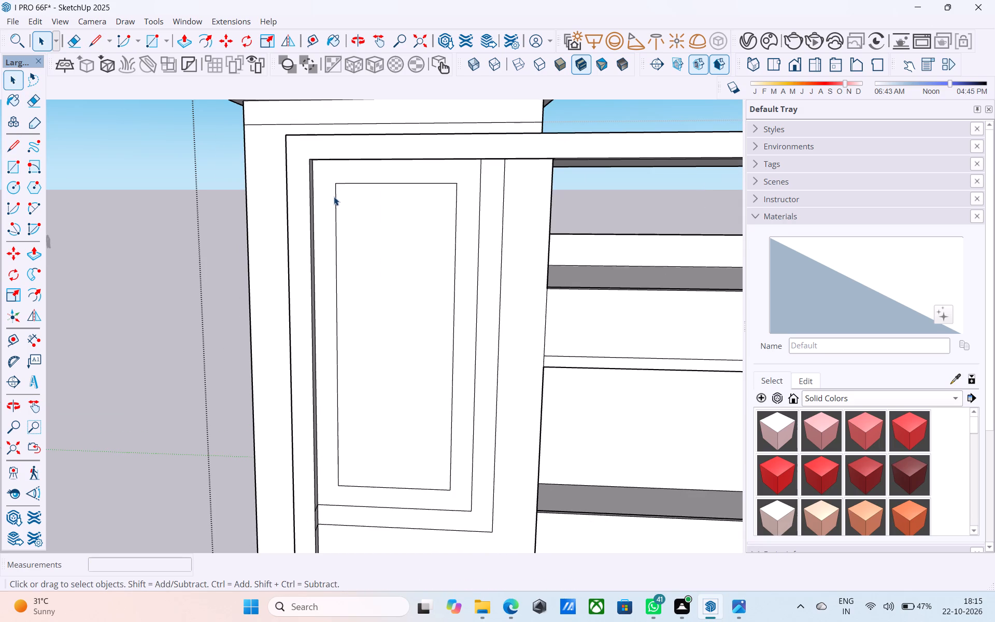
left_click(335, 197)
key("m")
left_click(335, 186)
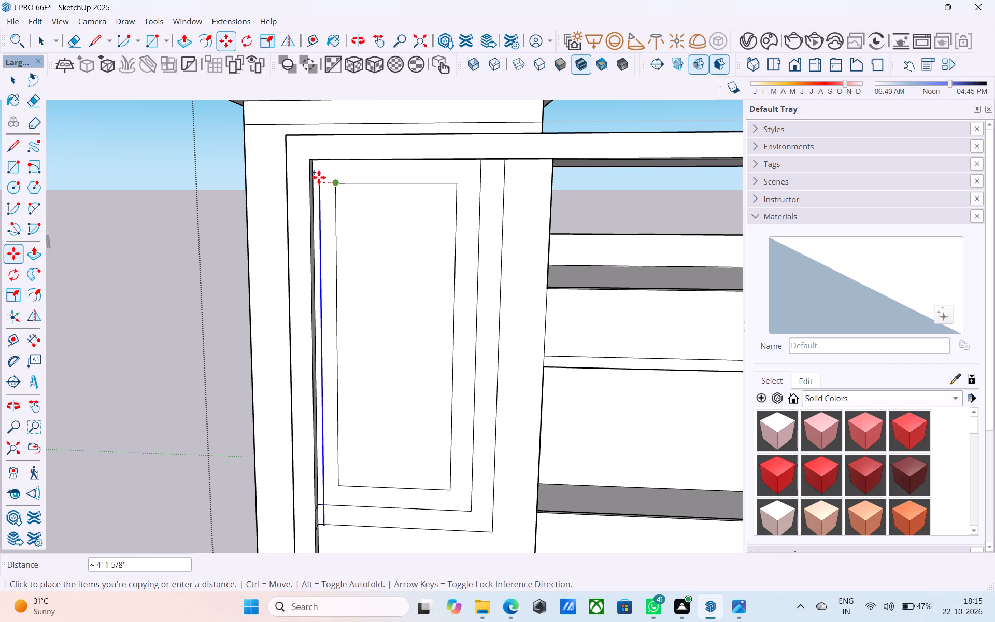
middle_click_drag(325, 178, 190, 228)
scroll(370, 159, "up", 11)
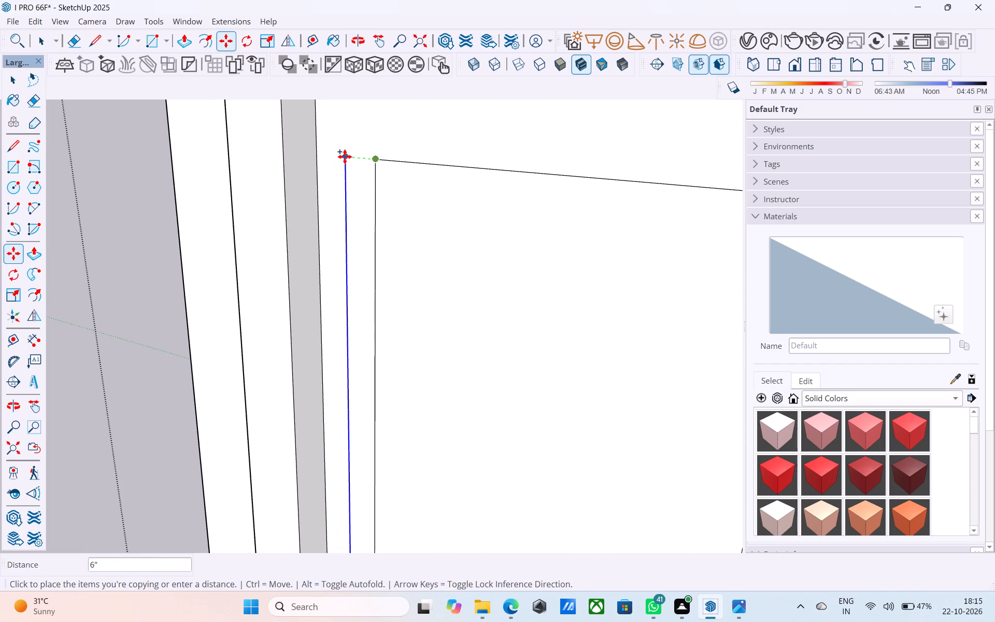
left_click(345, 157)
Join the copied edge to the tower's inset rectangle with top and bottom lines, and erase the rectangle's former left edge.
key("l")
left_click(345, 157)
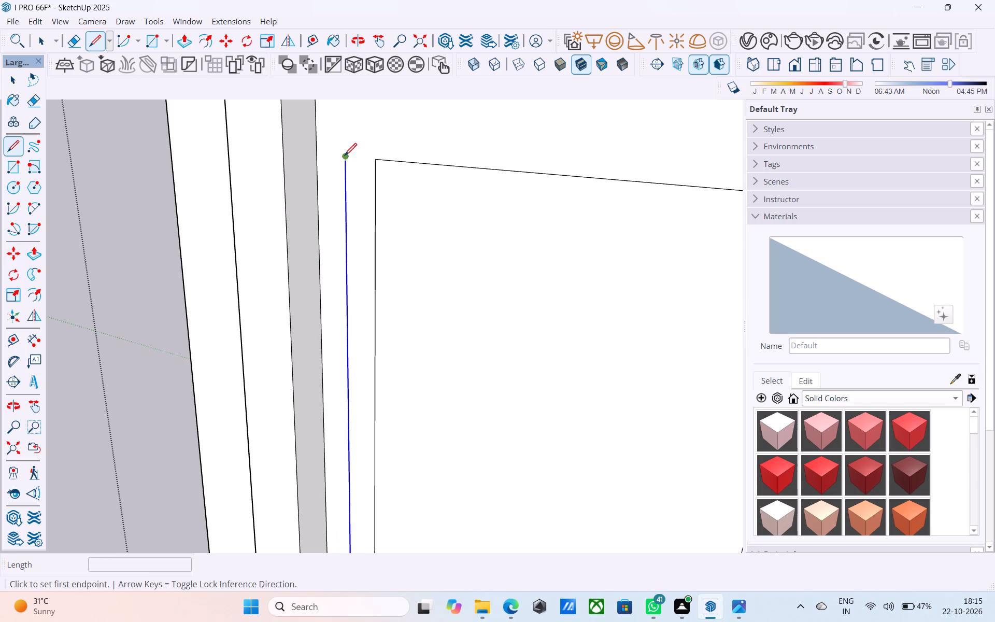
left_click(373, 160)
scroll(355, 145, "down", 15)
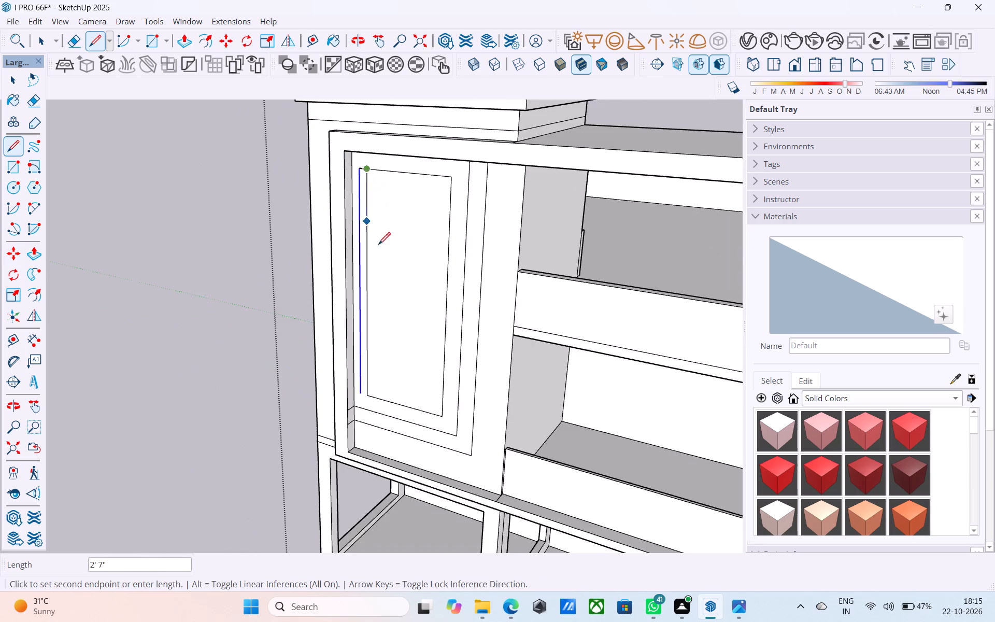
scroll(360, 380, "up", 6)
scroll(335, 398, "down", 3)
key("l")
scroll(350, 414, "up", 6)
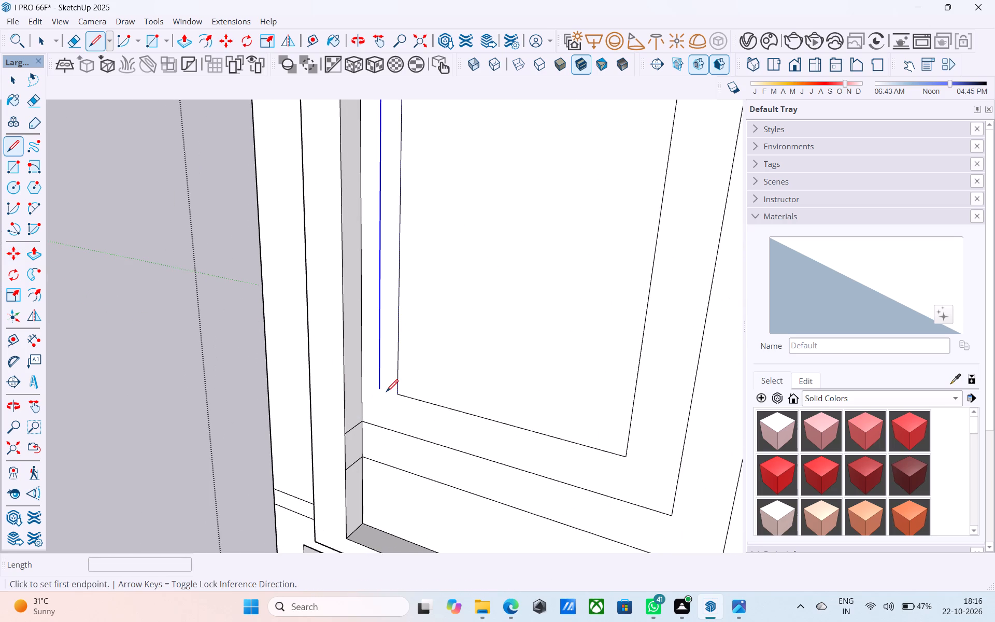
left_click(377, 393)
left_click(396, 392)
key("space")
key("e")
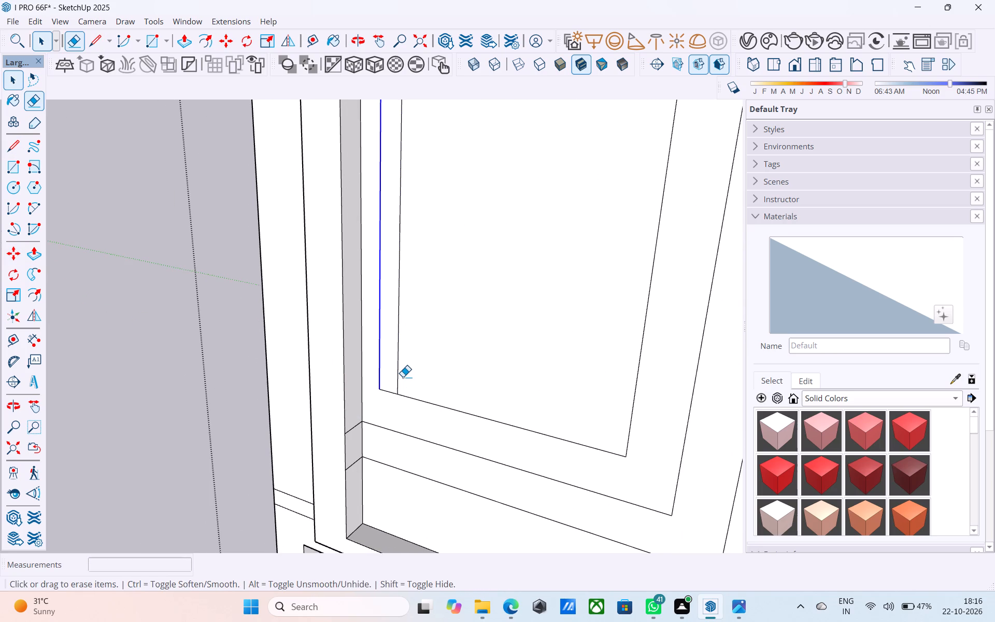
left_click(403, 377)
left_click(400, 375)
scroll(397, 375, "down", 5)
Copy the inset rectangle's left vertical edge 3.5' to the right, inside the rectangle.
key("space")
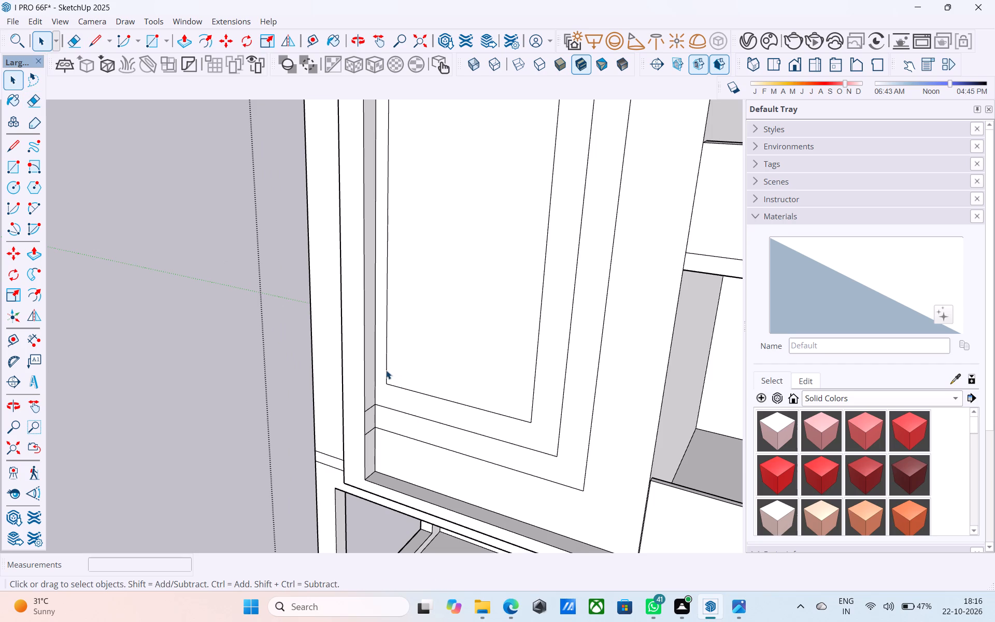
left_click(386, 370)
key("m")
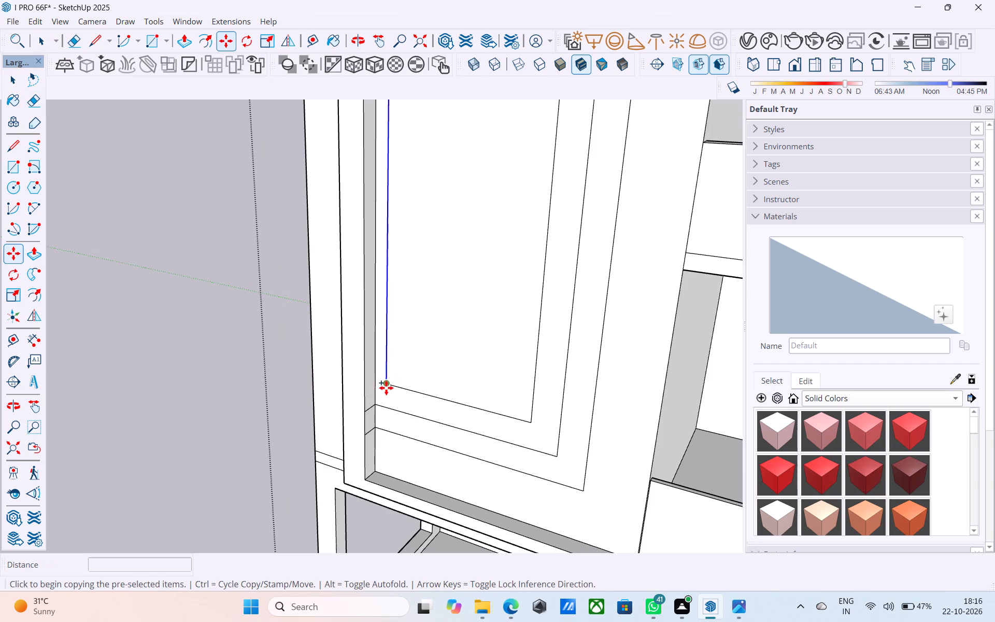
left_click(386, 388)
middle_click_drag(449, 402, 570, 336)
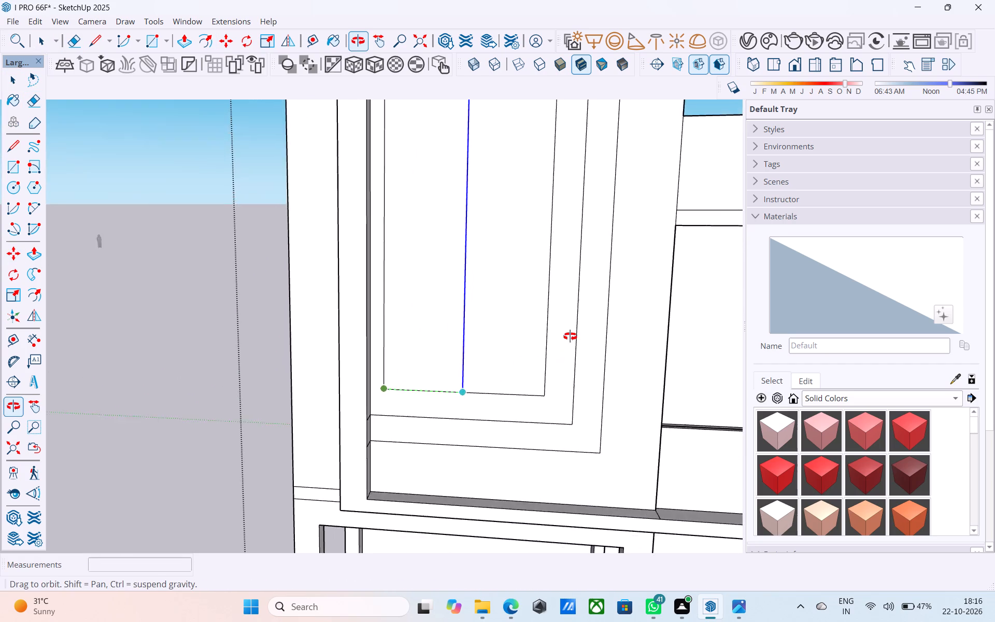
middle_click_drag(570, 336, 572, 329)
scroll(571, 341, "down", 5)
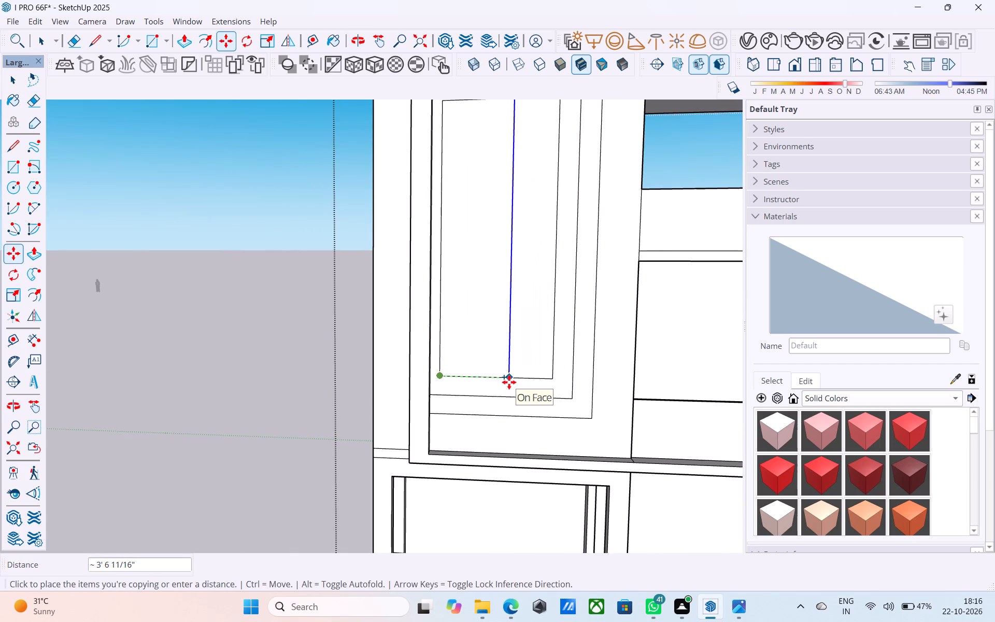
type("3.5'")
key("Return")
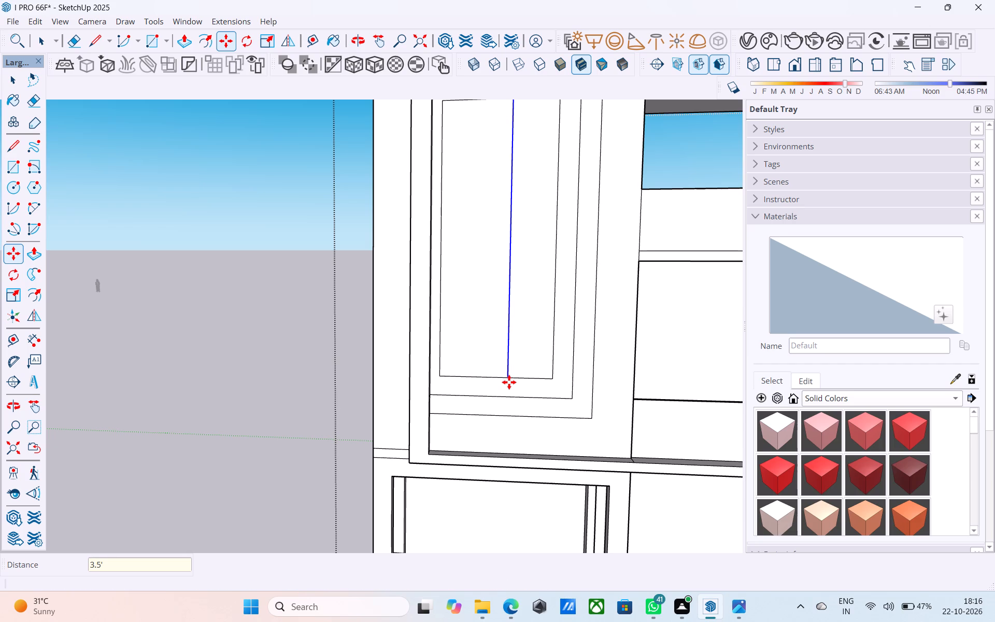
Erase the bottom edges of the two outlines surrounding the inset rectangle, plus the outermost outline's right vertical edge.
key("e")
scroll(510, 377, "down", 6)
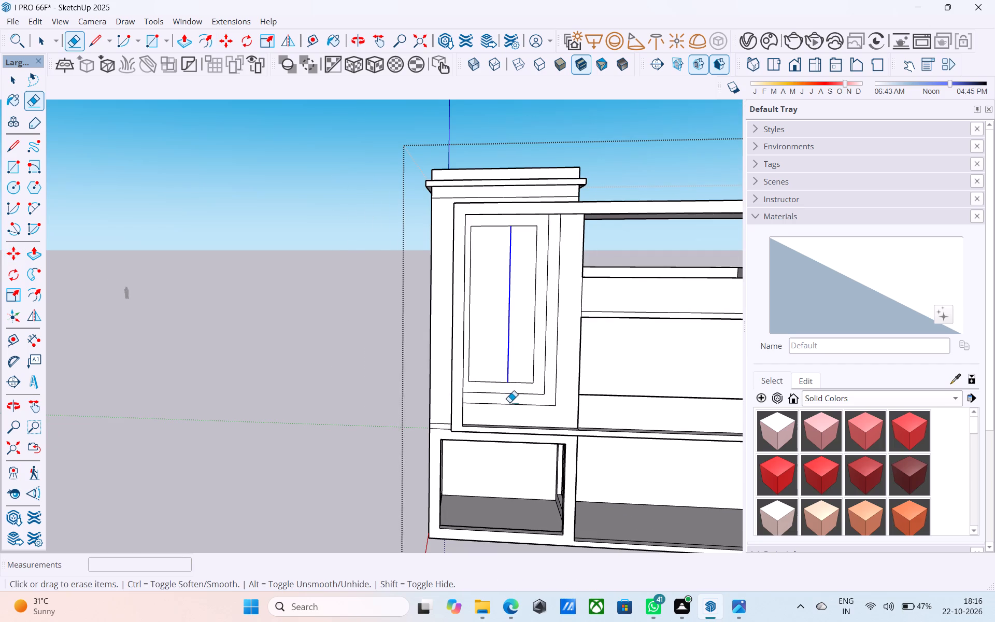
left_click(521, 394)
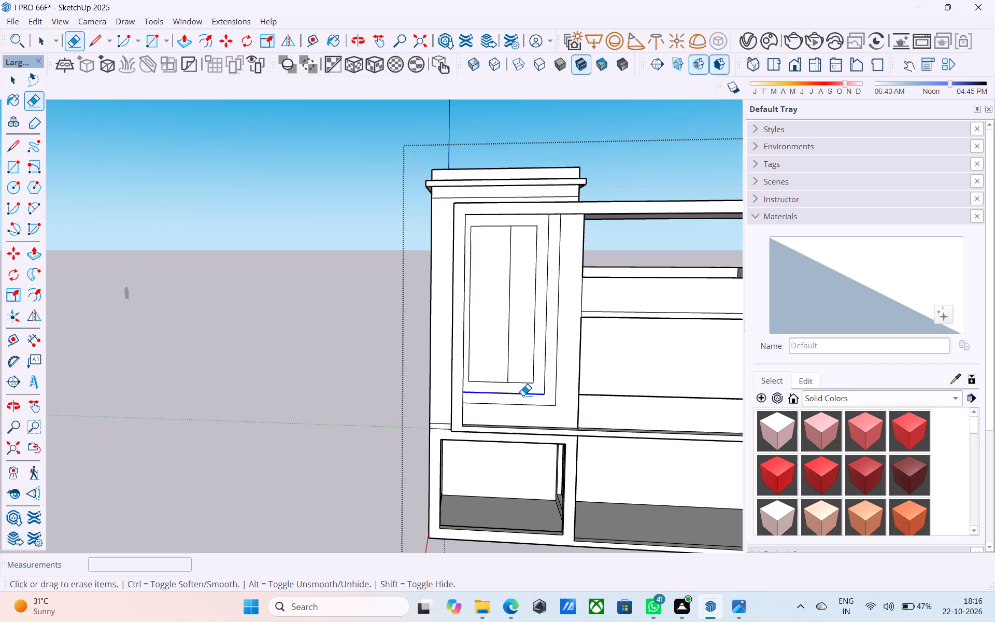
left_click(555, 398)
left_click_drag(555, 399, 553, 411)
left_click_drag(550, 400, 548, 415)
left_click_drag(564, 317, 559, 313)
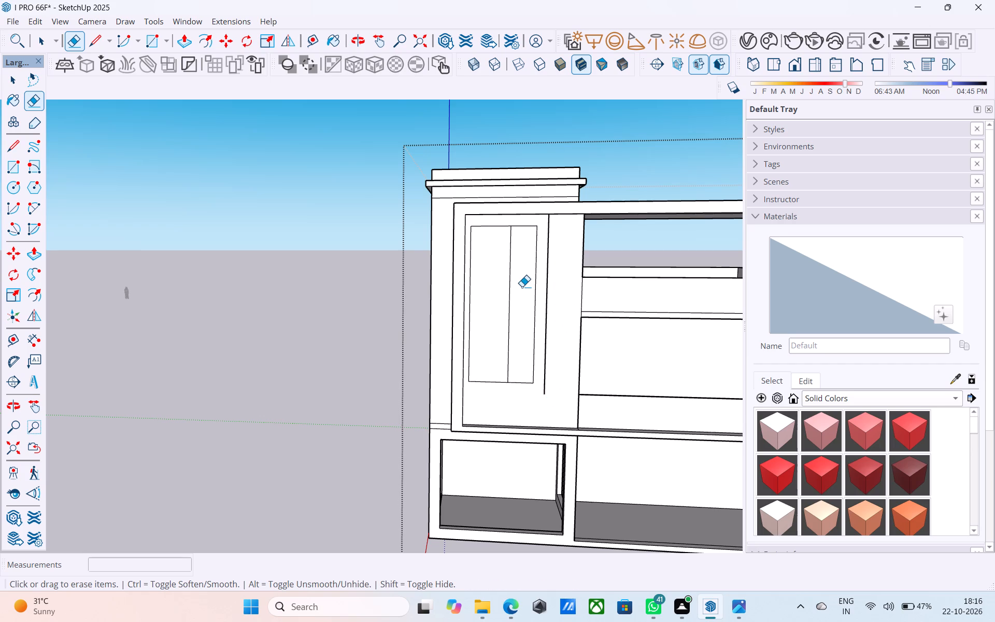
Erase the short stray edges on the frame's underside above the right part of the tower panel.
middle_click_drag(568, 234, 552, 171)
scroll(537, 160, "up", 15)
left_click_drag(560, 143, 550, 143)
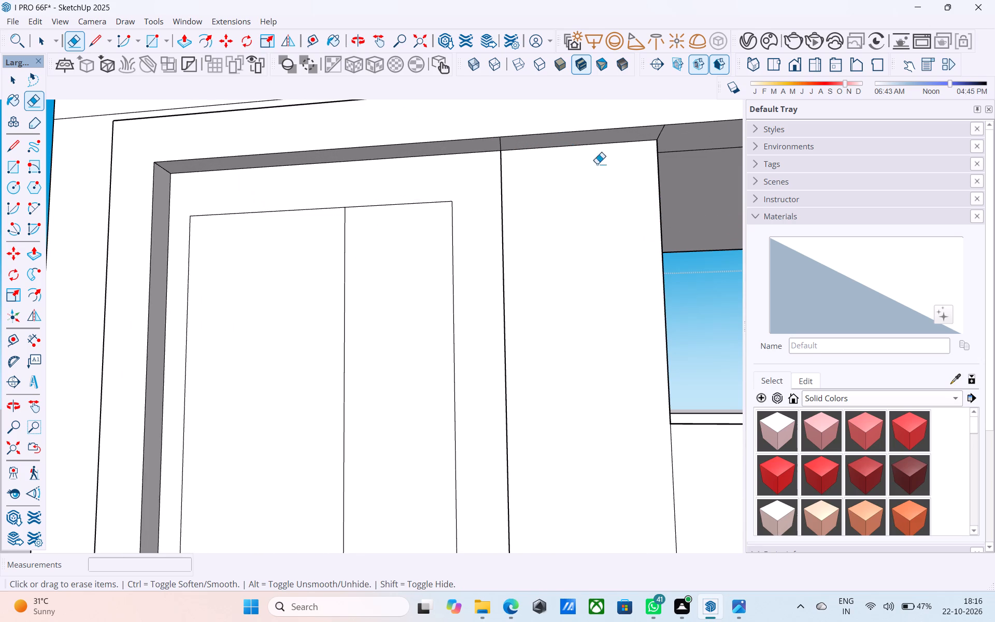
left_click_drag(672, 138, 659, 134)
Examine the tower's front panel and its remaining edges from above and below.
scroll(544, 239, "down", 17)
middle_click_drag(535, 247, 533, 279)
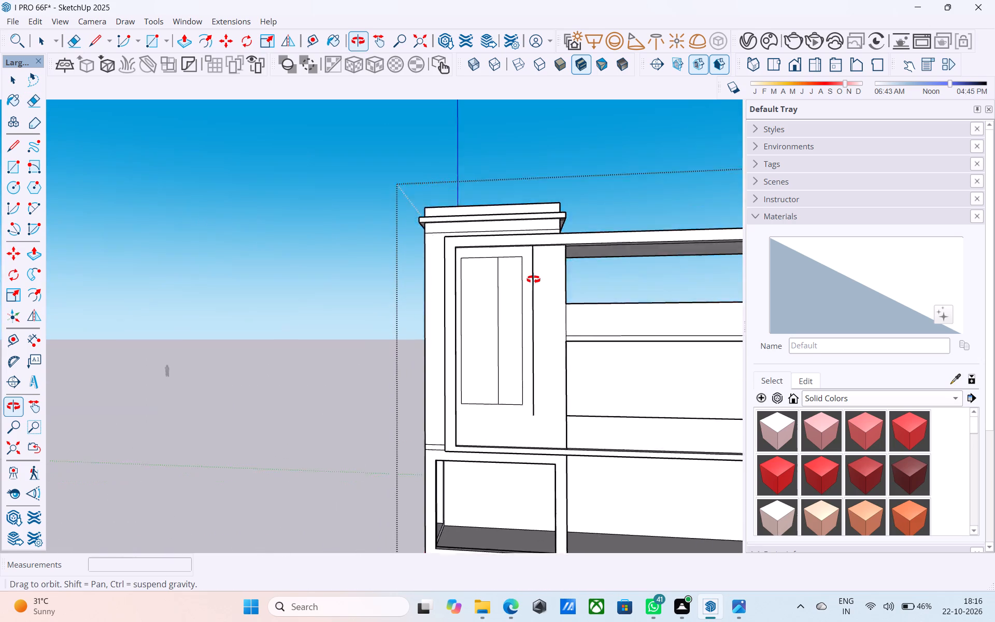
middle_click_drag(533, 279, 538, 302)
scroll(496, 251, "down", 4)
middle_click_drag(491, 256, 492, 313)
scroll(492, 313, "up", 3)
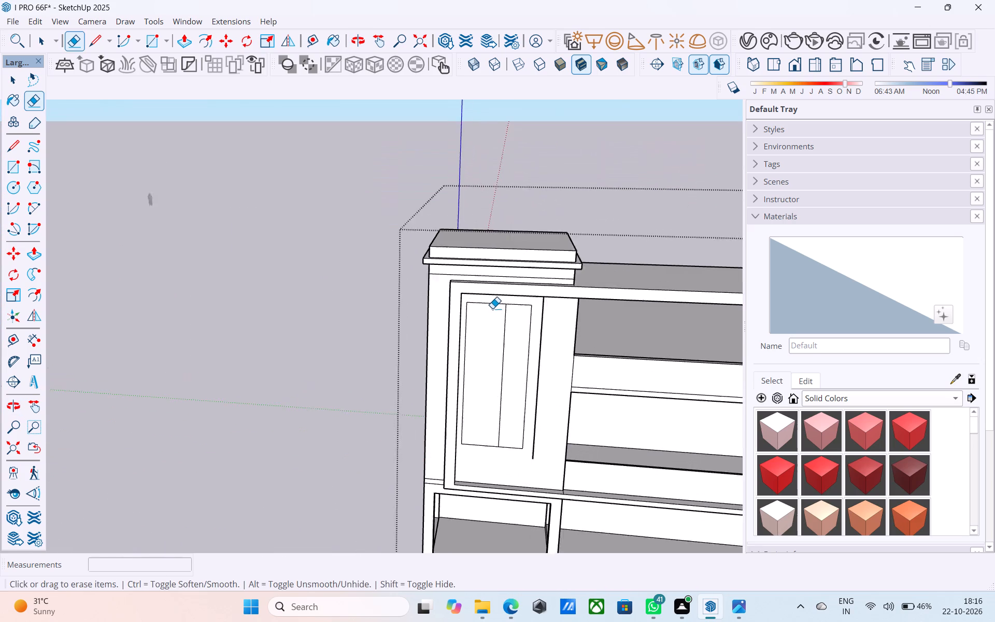
scroll(492, 308, "up", 2)
scroll(470, 415, "down", 5)
middle_click_drag(479, 399, 494, 288)
scroll(499, 286, "up", 4)
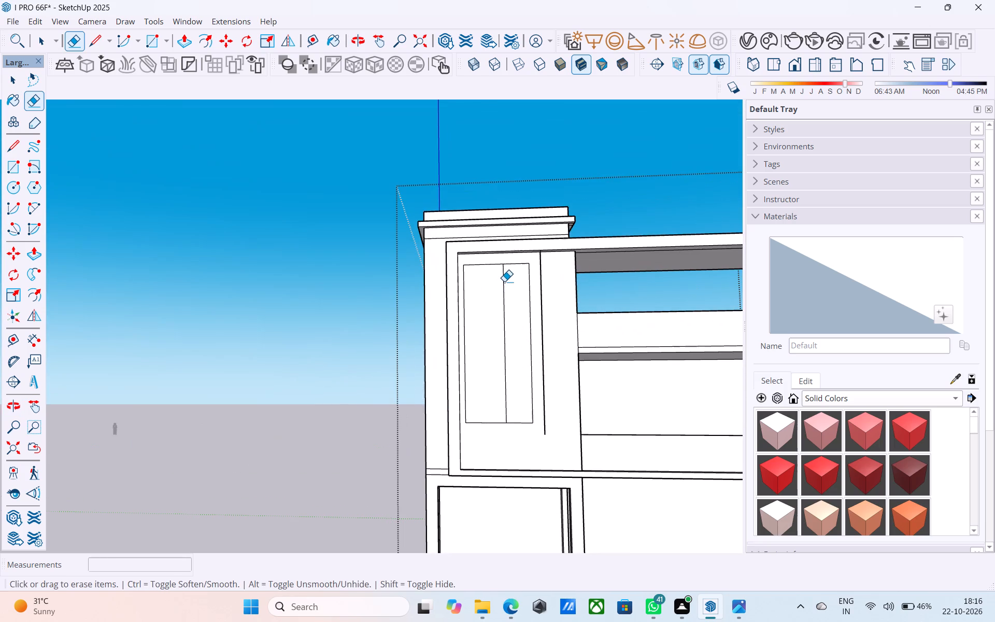
scroll(411, 303, "down", 3)
scroll(451, 503, "up", 4)
middle_click_drag(483, 388, 451, 463)
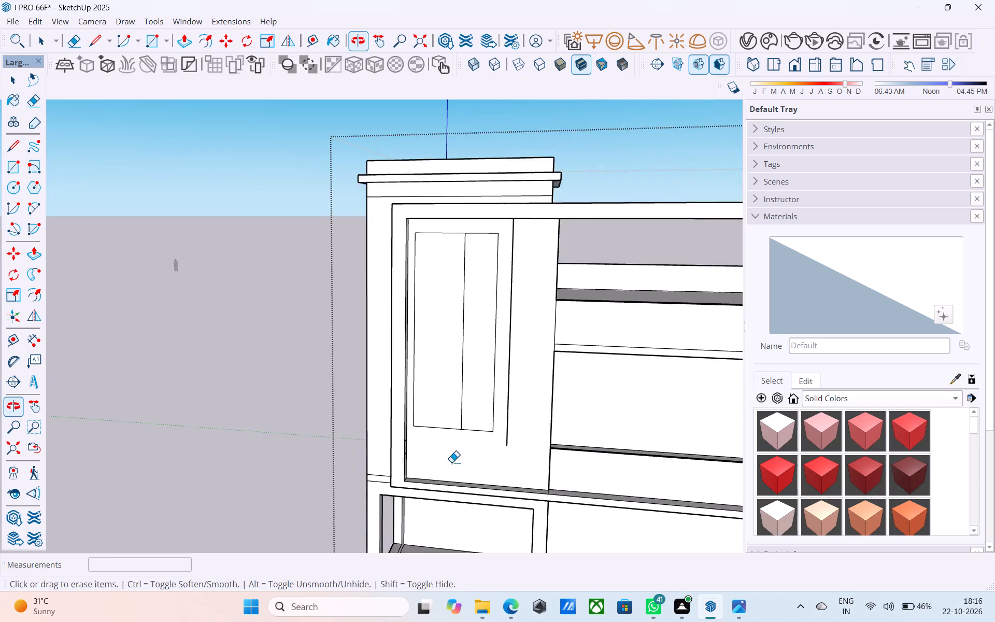
Extend the inset rectangle's left strip downward by 3' 6" with three lines, and erase the strip's old bottom edge.
scroll(451, 459, "up", 4)
key("space")
key("l")
left_click(467, 414)
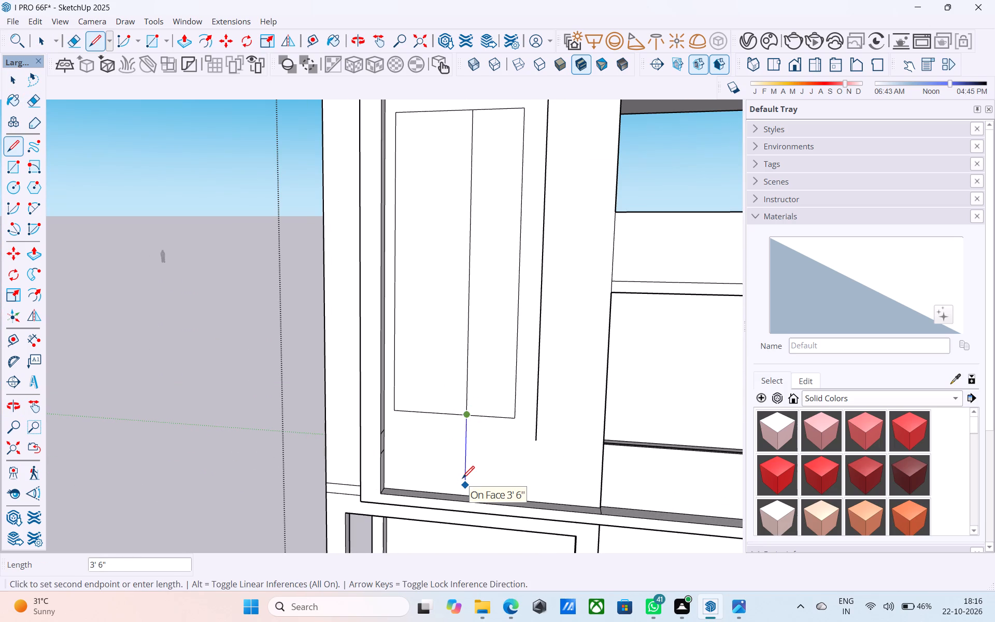
left_click(462, 479)
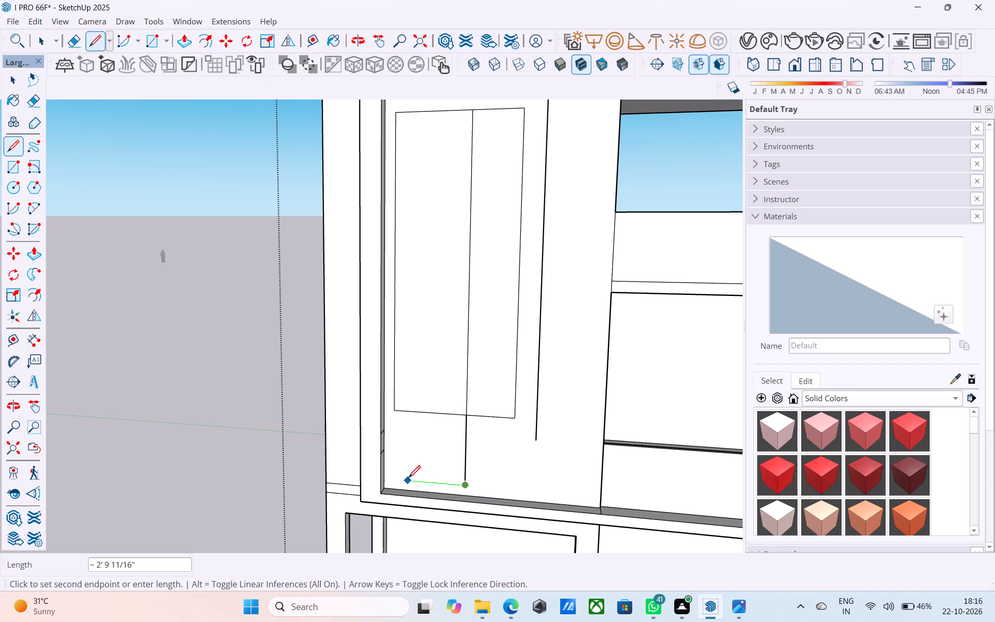
left_click(396, 479)
left_click(400, 410)
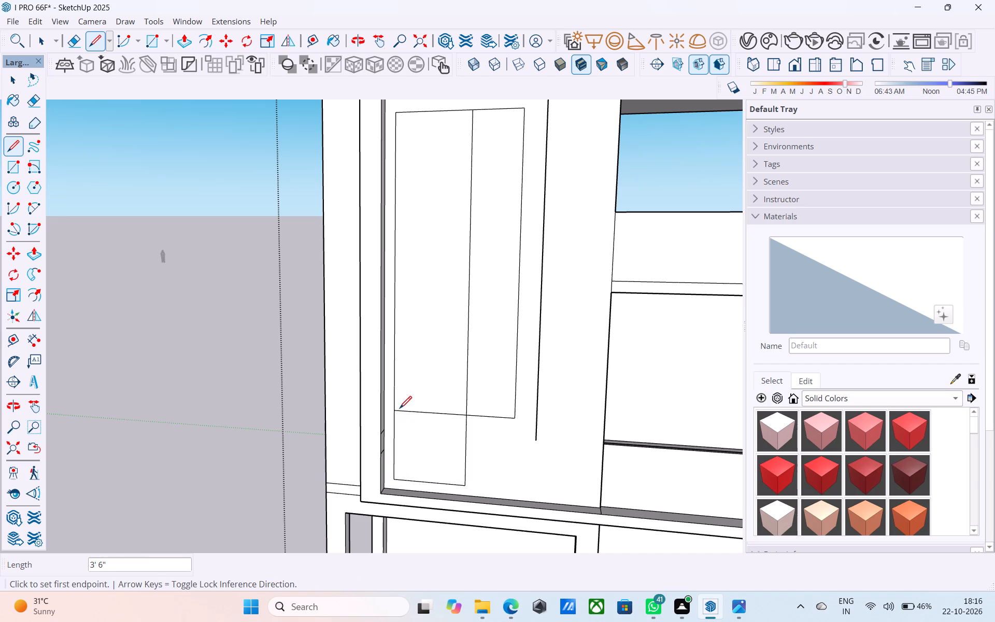
key("e")
left_click_drag(407, 401, 414, 417)
Erase all leftover edges to the right of the narrow strip on the tower's front panel.
left_click_drag(477, 414, 480, 426)
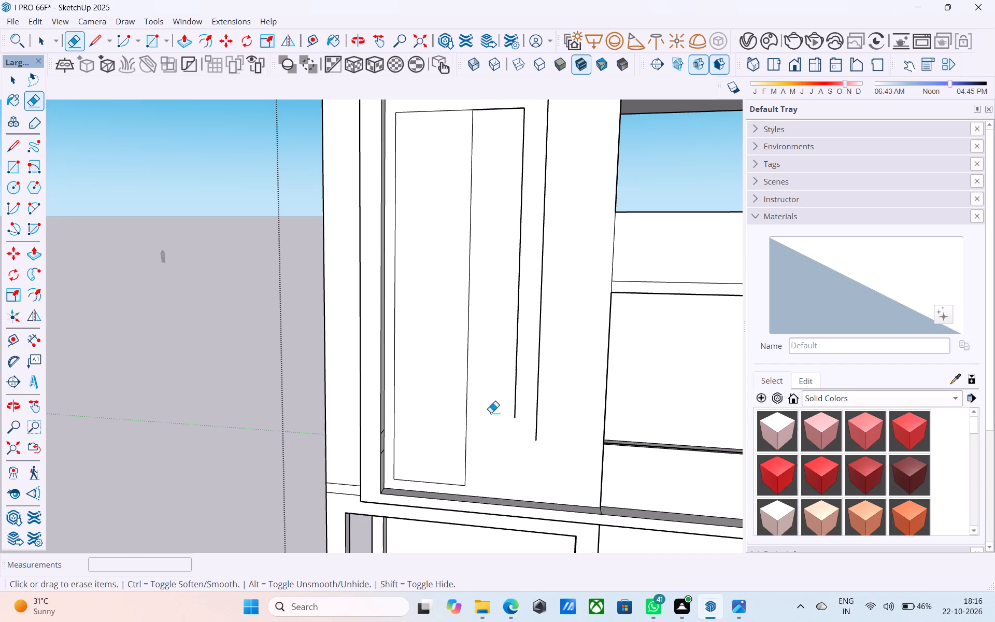
left_click(518, 383)
scroll(509, 443, "down", 6)
middle_click(509, 444)
left_click_drag(539, 391, 527, 383)
left_click_drag(534, 332, 528, 327)
left_click_drag(532, 287, 521, 280)
left_click_drag(514, 280, 507, 278)
left_click_drag(505, 259, 510, 268)
left_click_drag(513, 269, 531, 307)
left_click_drag(521, 341, 532, 383)
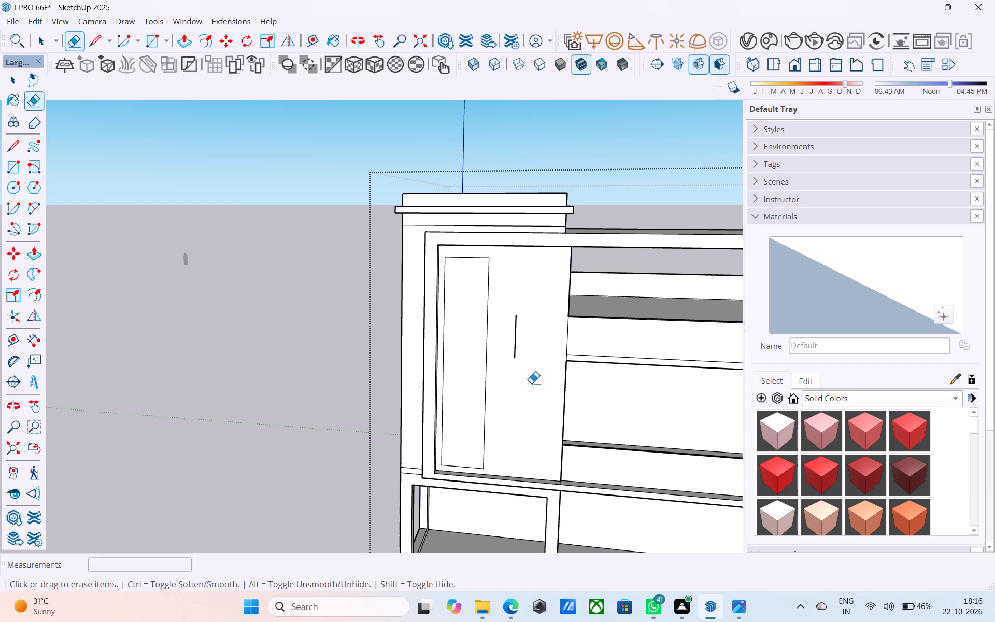
left_click(516, 341)
left_click_drag(515, 341, 521, 357)
left_click_drag(513, 354, 509, 360)
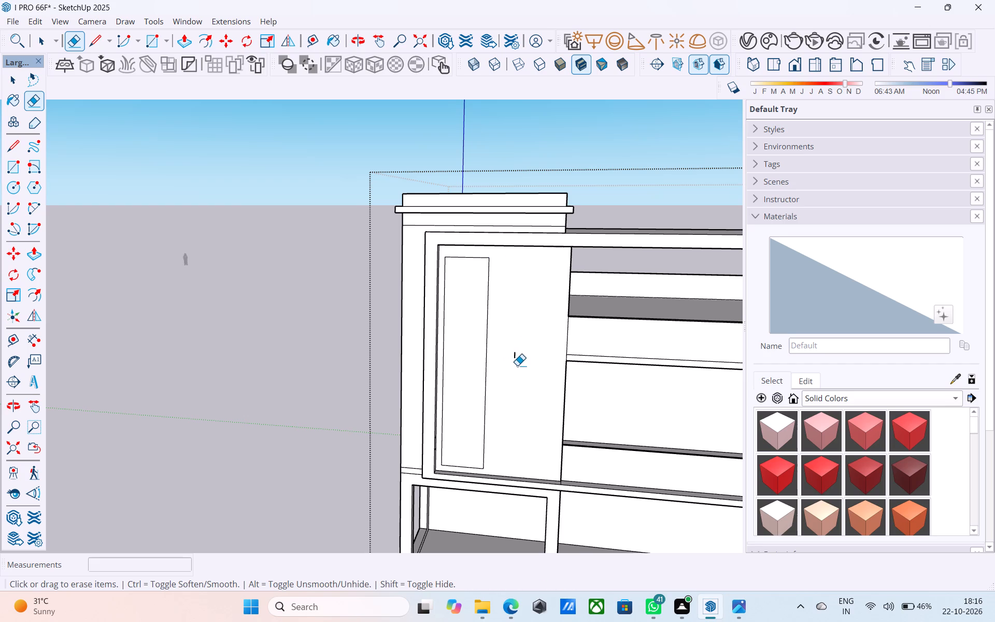
scroll(517, 365, "up", 3)
left_click_drag(519, 360, 508, 354)
scroll(517, 354, "down", 5)
middle_click_drag(548, 350, 559, 351)
Copy the right vertical edge of the tower's narrow strip 1' to the right.
key("space")
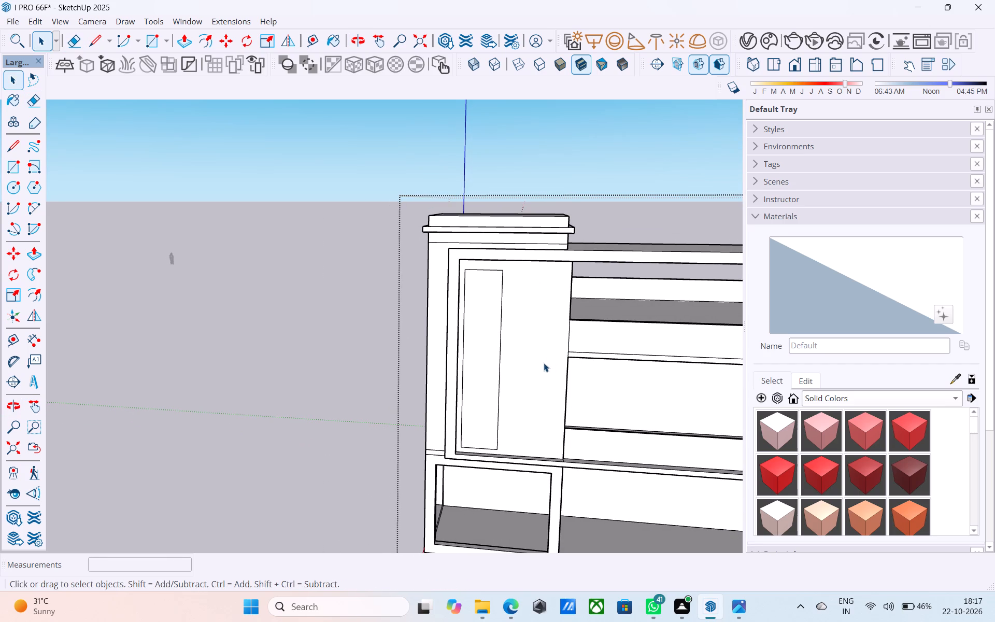
scroll(544, 363, "down", 4)
scroll(529, 416, "up", 5)
left_click(500, 411)
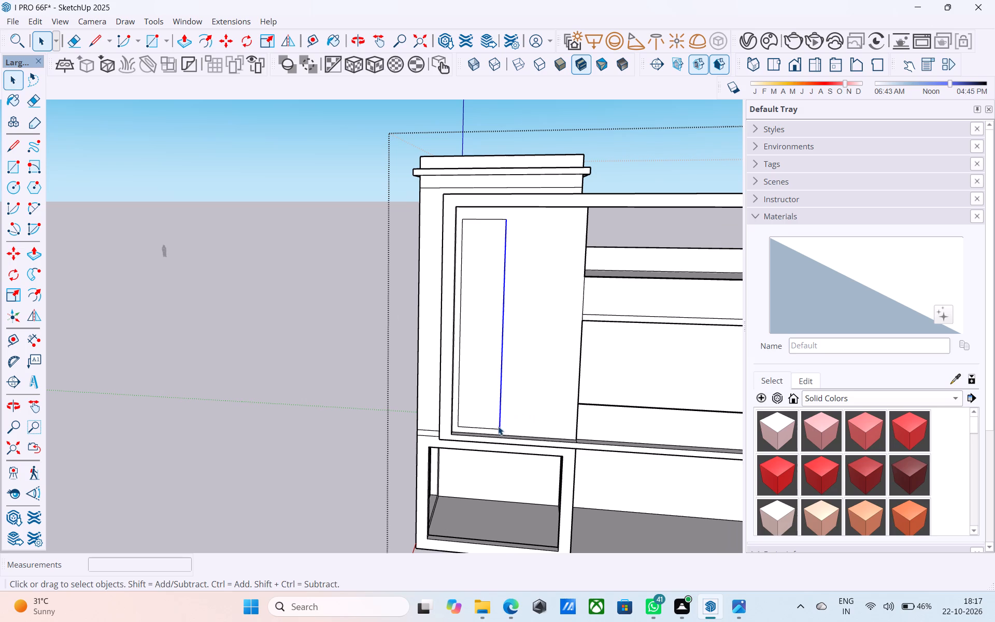
key("m")
left_click(494, 427)
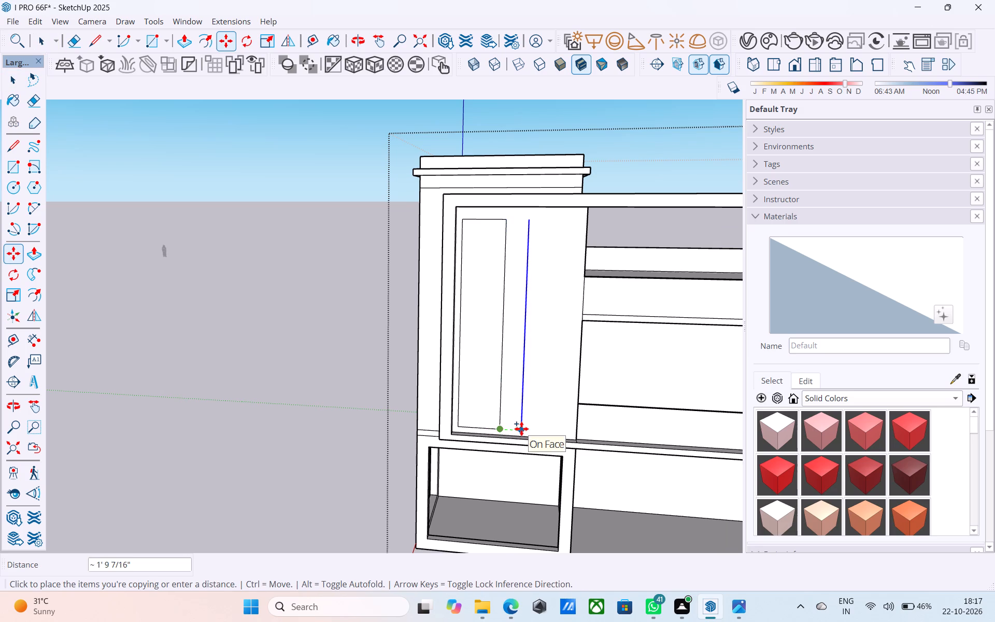
type("6\"")
key("Return")
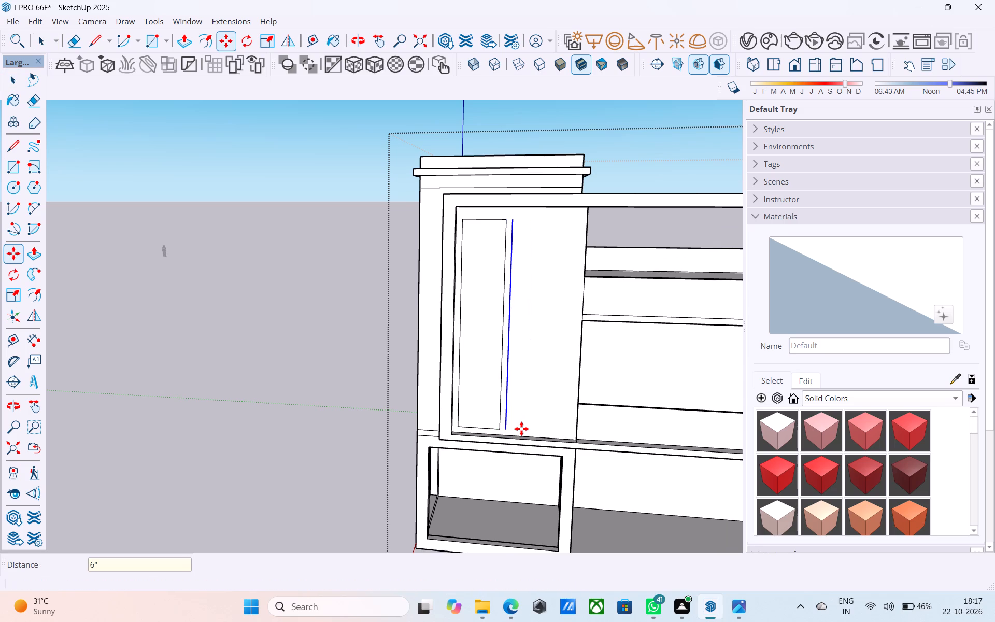
type("1'")
key("Return")
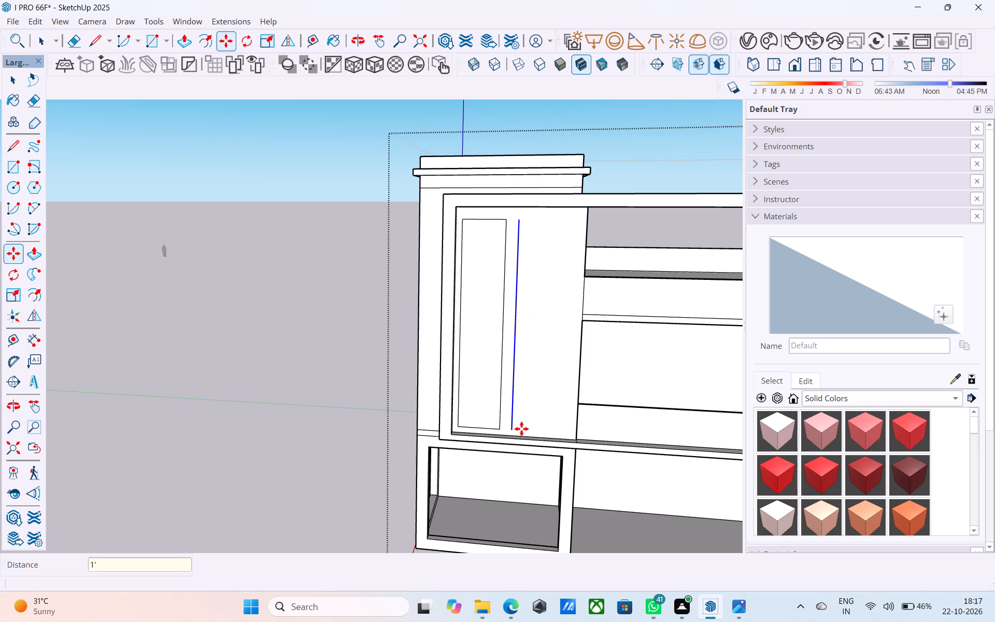
Join the strip to the copied edge with 1' lines at bottom and top, and erase the strip's old right edge.
key("l")
scroll(506, 436, "up", 9)
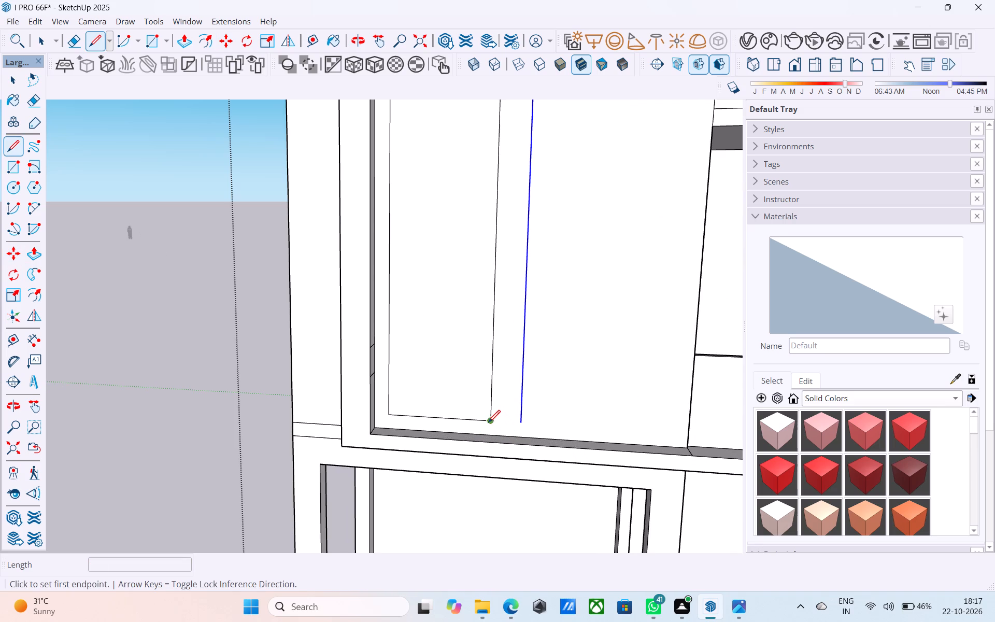
left_click(488, 423)
left_click(520, 425)
scroll(470, 507, "down", 5)
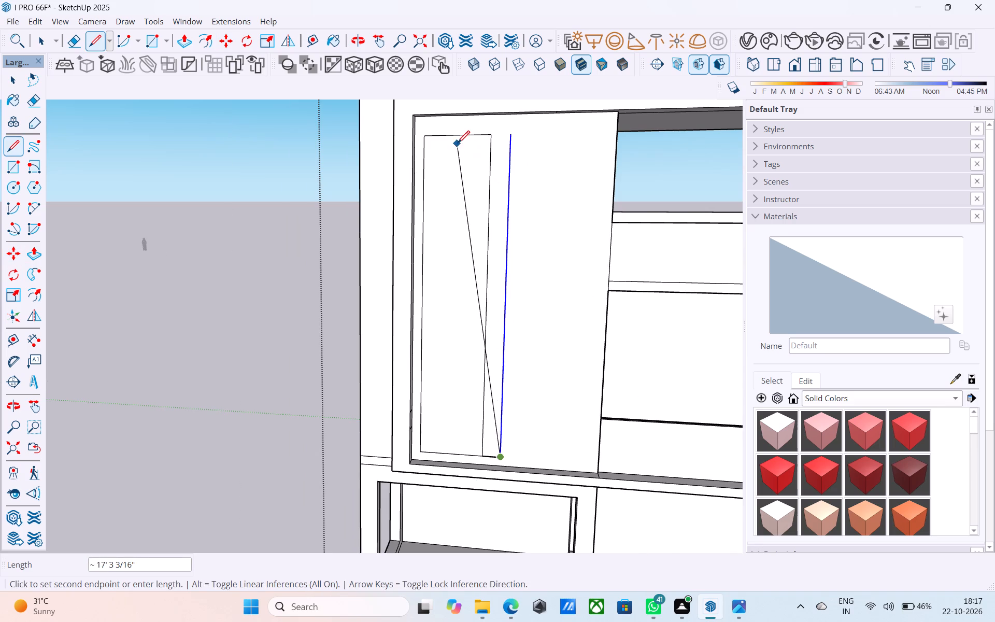
key("l")
left_click(492, 135)
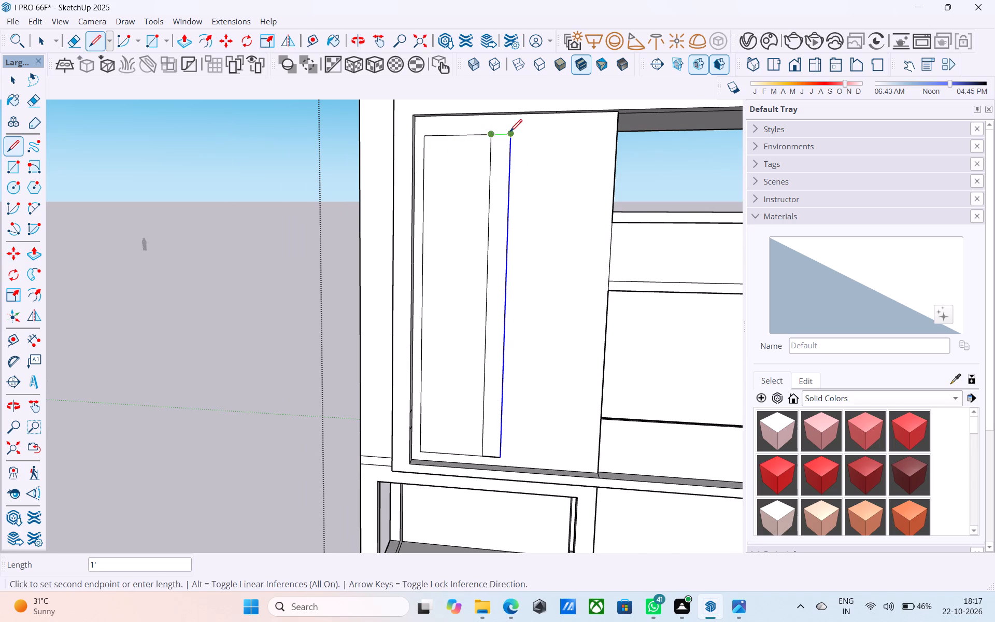
left_click(509, 134)
key("e")
left_click_drag(493, 199, 484, 202)
key("space")
Offset the outline of the tower's tall narrow rectangle inward by 3".
scroll(484, 206, "down", 6)
middle_click_drag(478, 242, 507, 259)
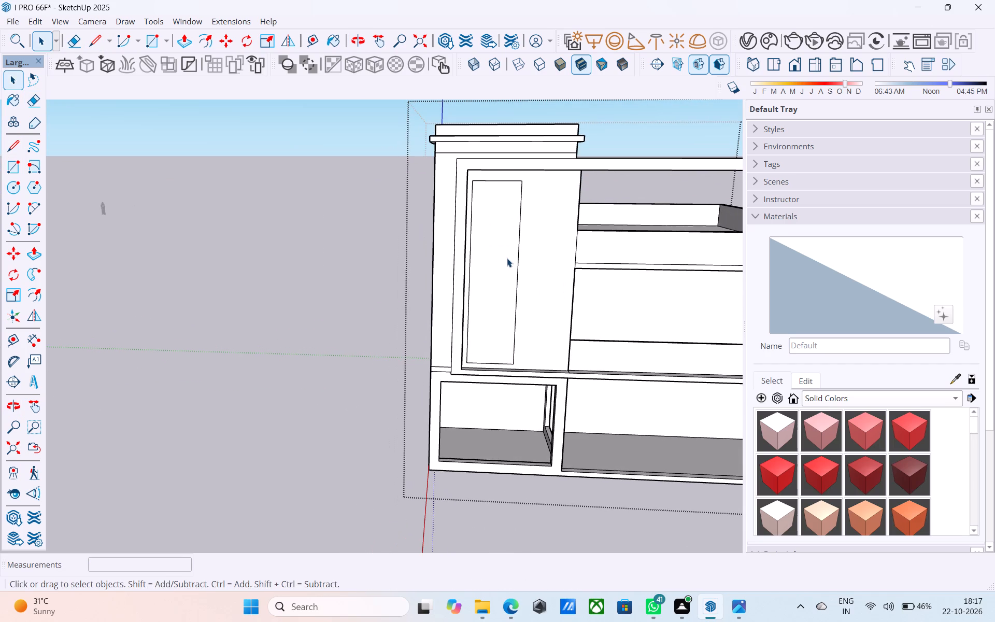
scroll(507, 258, "up", 3)
left_click(507, 258)
key("f")
left_click(507, 258)
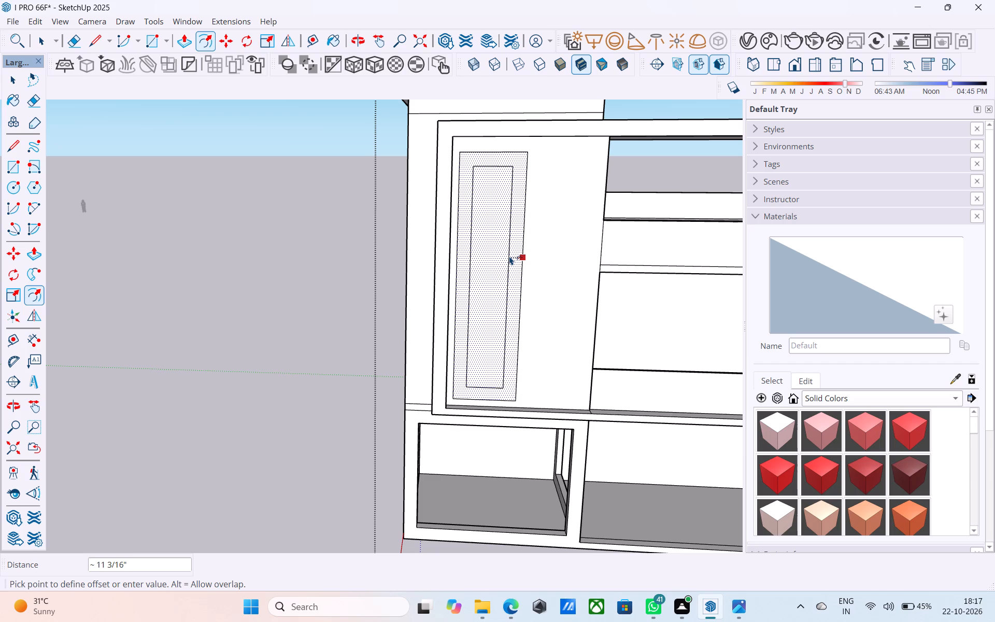
type("2\"")
key("Return")
type("3\"")
key("Return")
key("space")
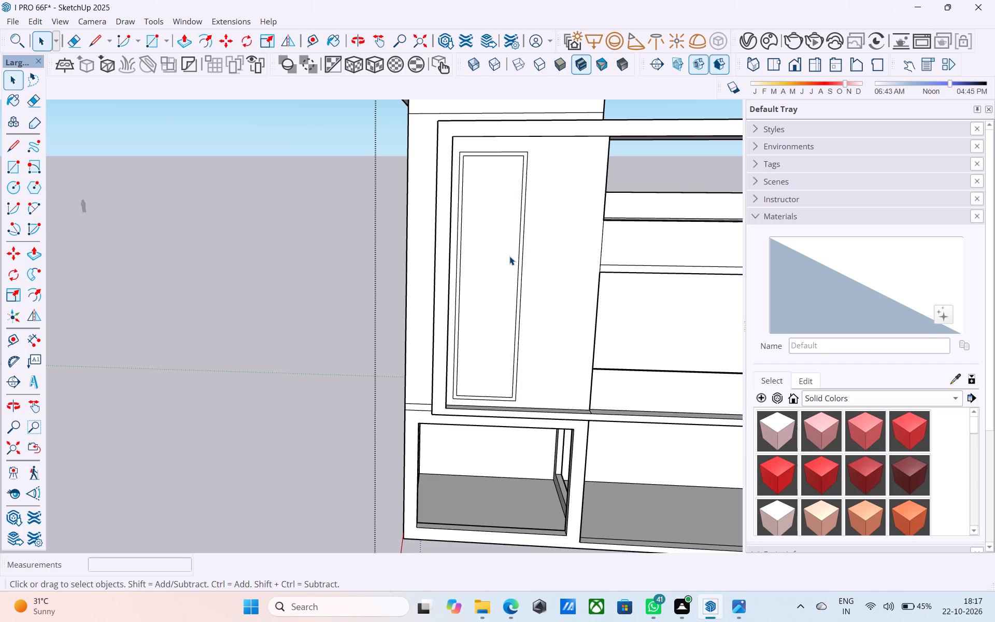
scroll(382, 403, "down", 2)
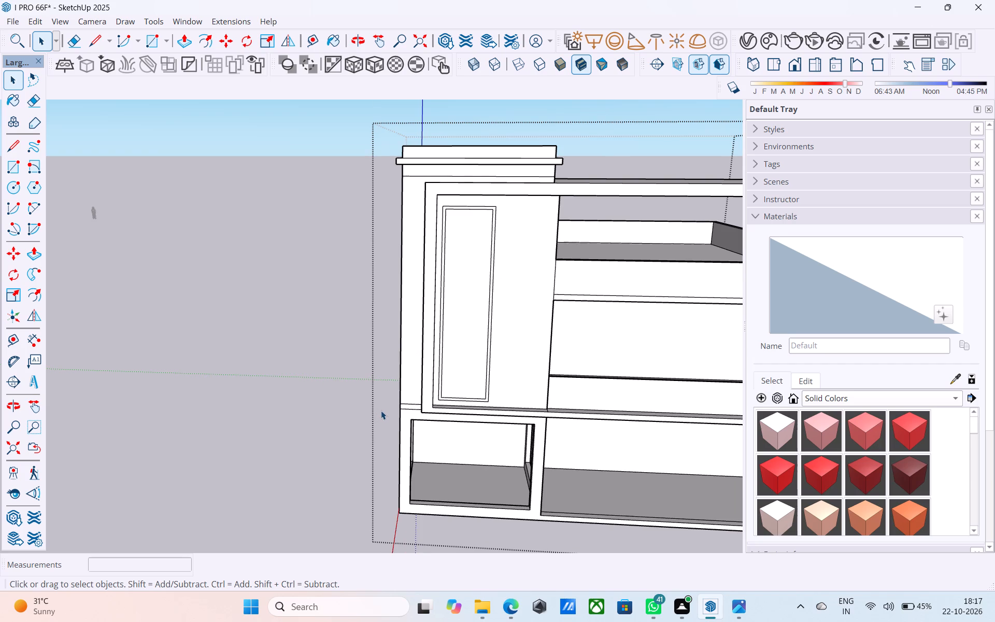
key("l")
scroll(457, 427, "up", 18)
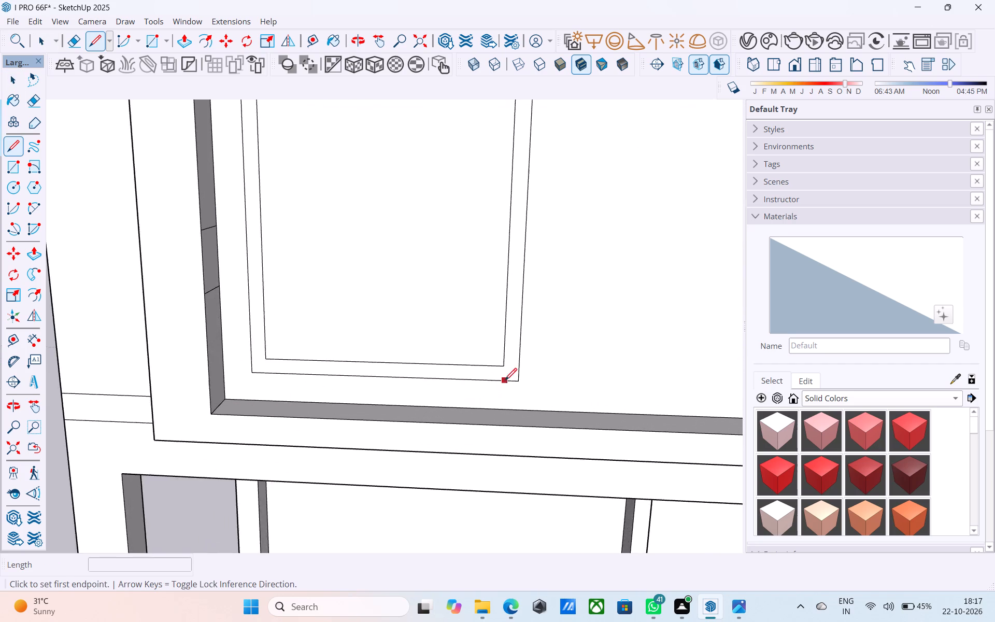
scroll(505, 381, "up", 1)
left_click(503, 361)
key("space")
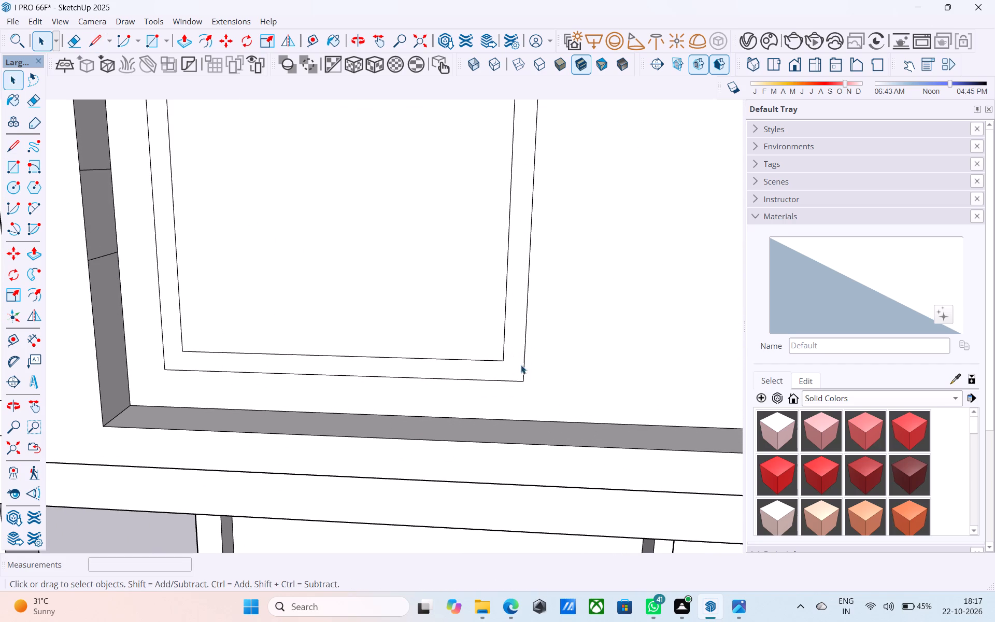
Draw a horizontal line from the tall outer rectangle's top right corner to the right edge of the tower's front panel.
scroll(468, 417, "down", 19)
middle_click_drag(457, 439, 372, 435)
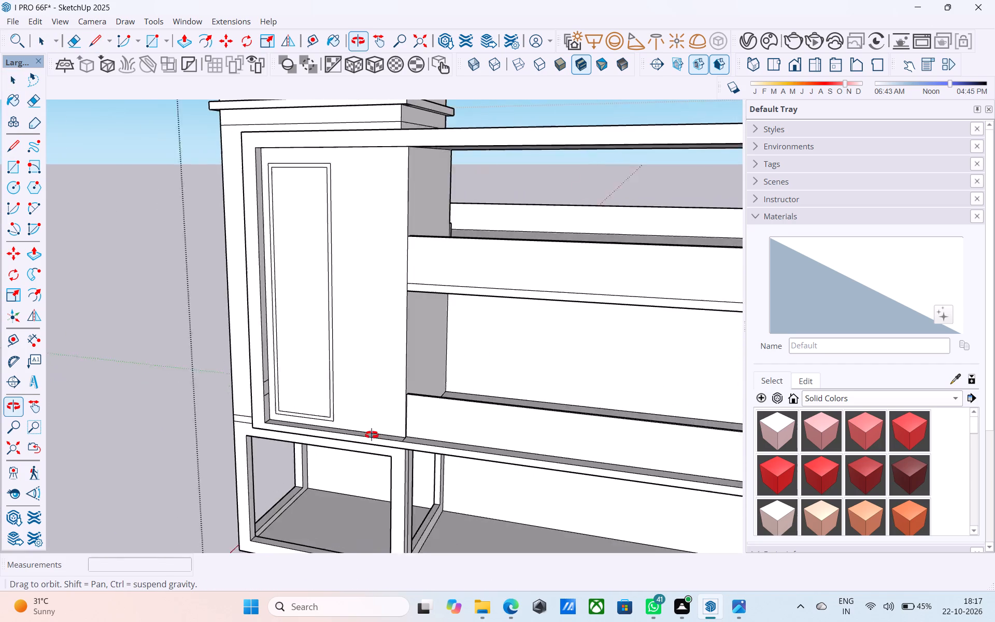
middle_click_drag(372, 435, 400, 458)
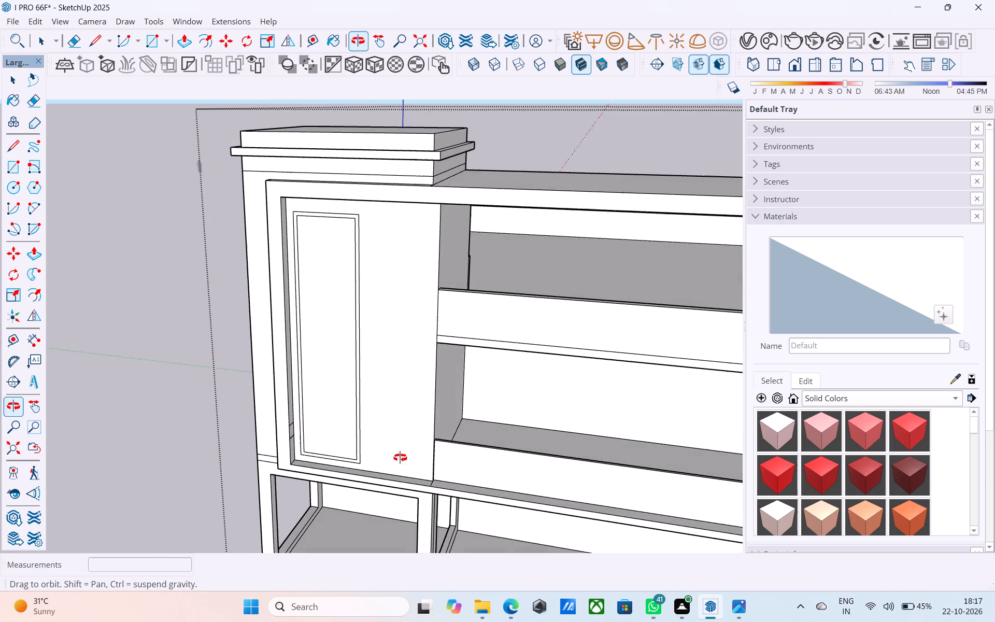
middle_click_drag(400, 458, 400, 459)
middle_click(420, 223)
scroll(420, 223, "up", 3)
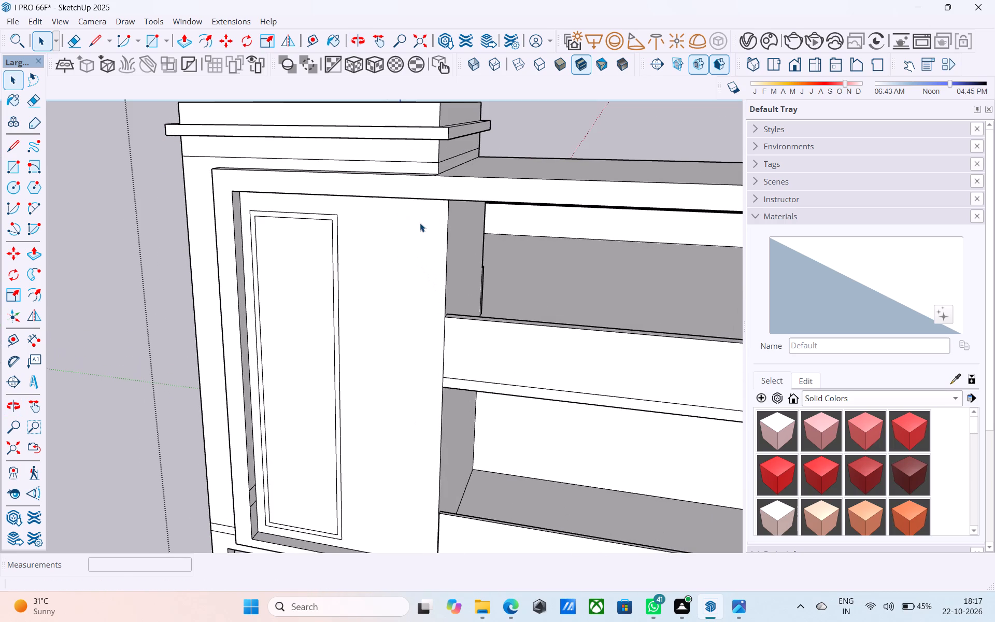
key("l")
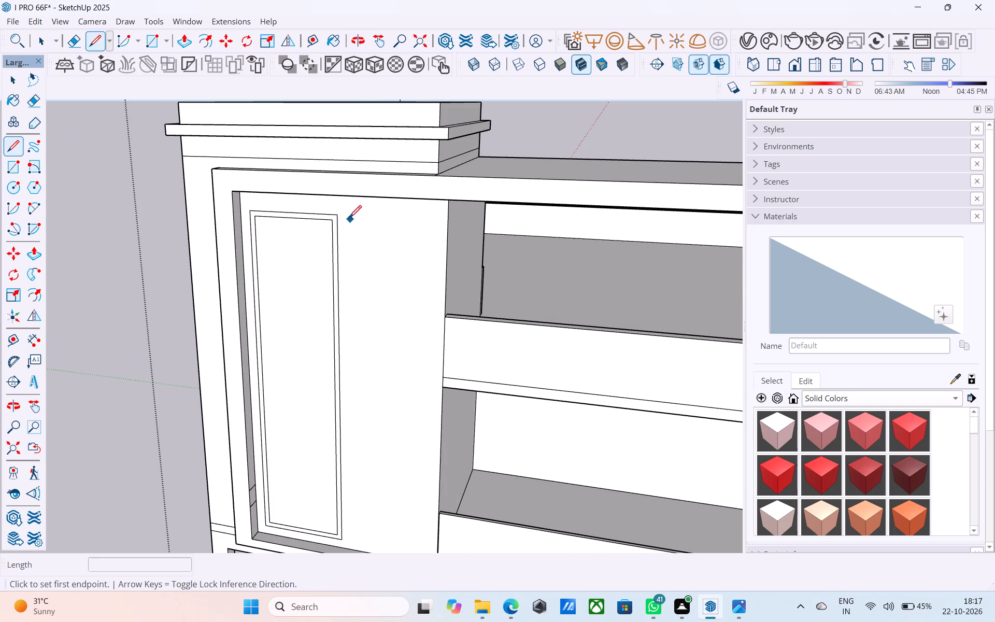
left_click(334, 218)
key("l")
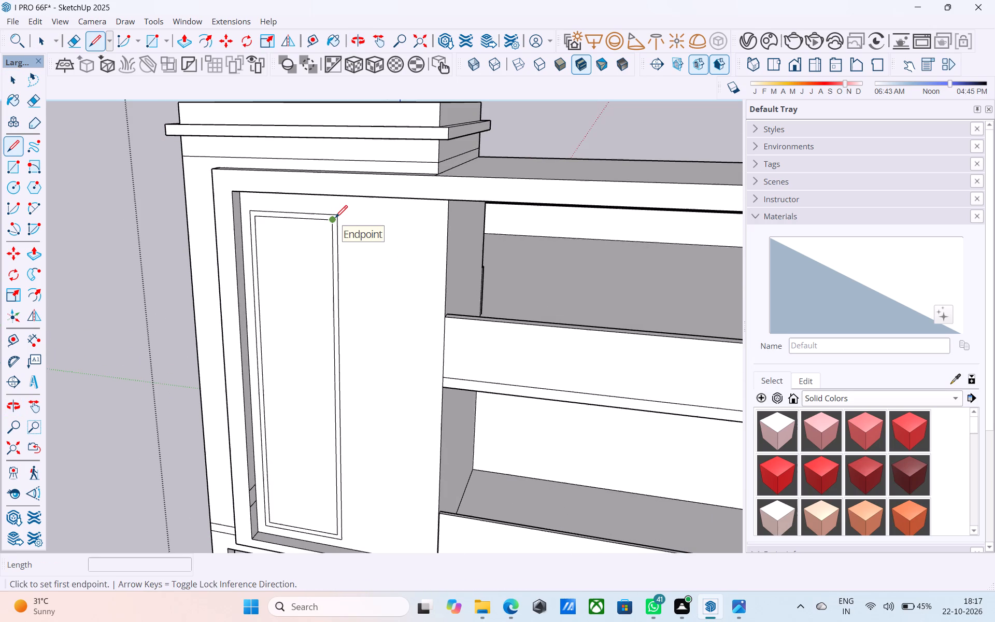
left_click(341, 212)
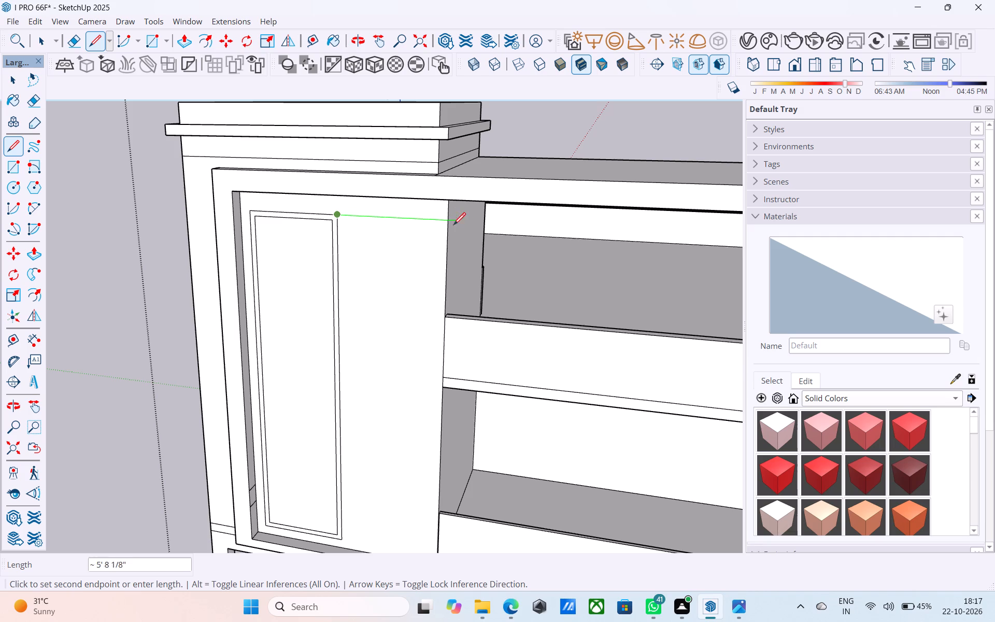
left_click(448, 222)
key("space")
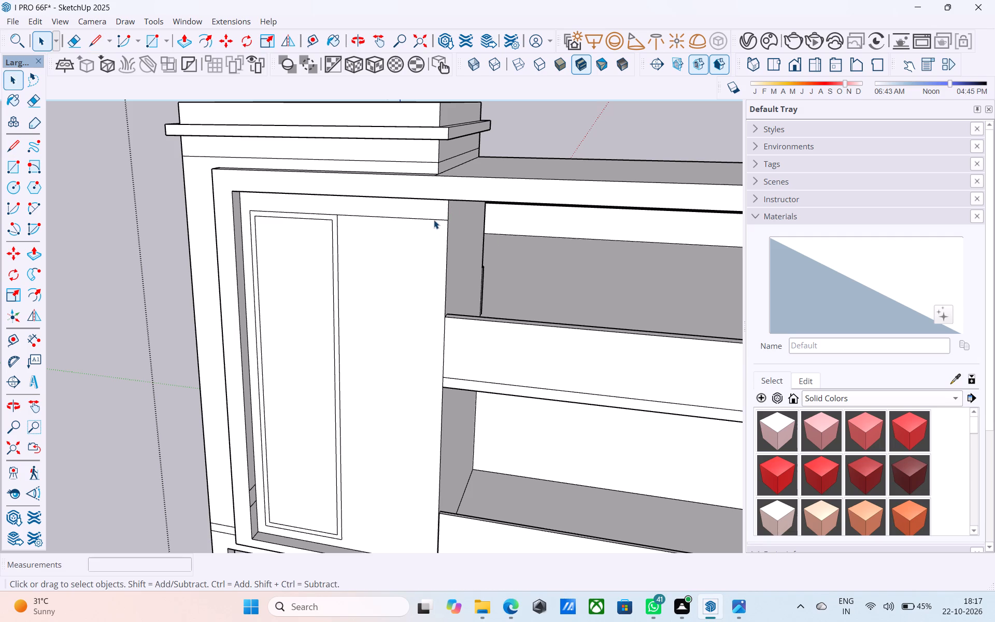
Copy the new horizontal line 3" downward to form a thin strip beside the tall rectangle.
left_click(434, 220)
key("m")
left_click(446, 222)
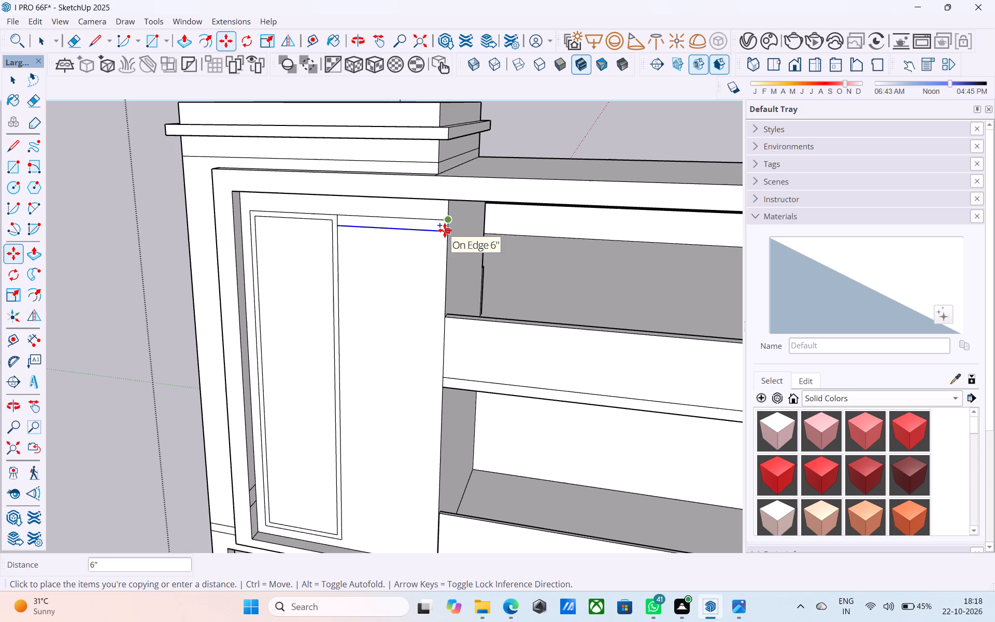
type("3\"")
key("Return")
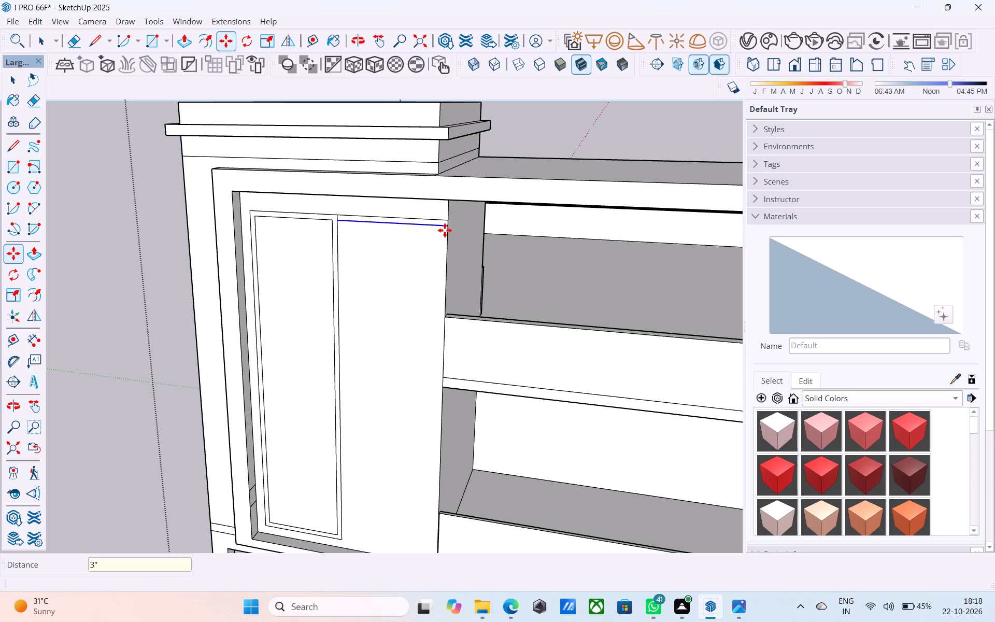
key("space")
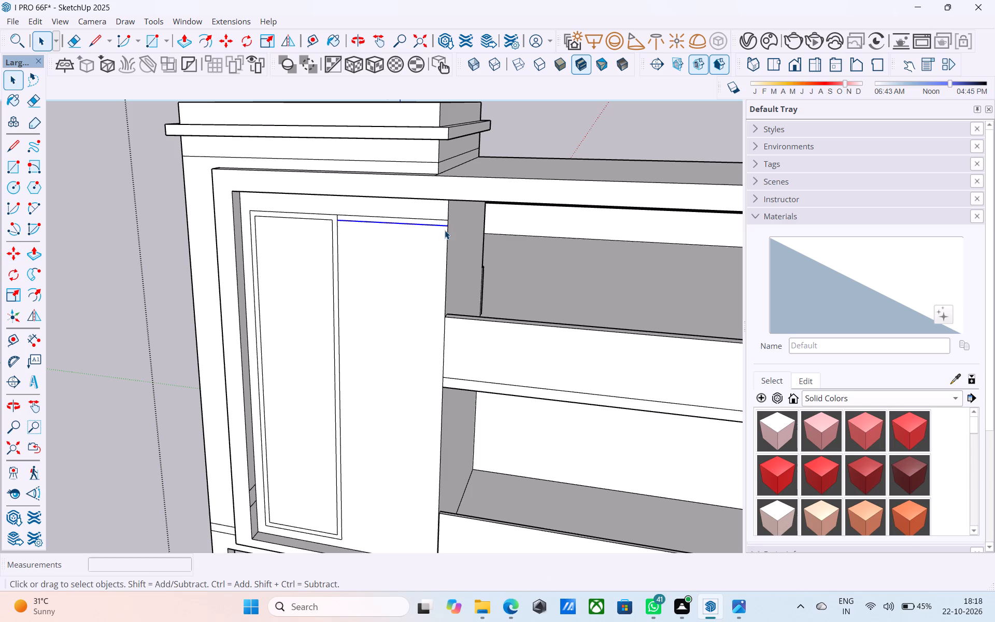
Copy the thin 3" strip down to the bottom of the tall rectangle and space the copies in 8 equal divisions.
scroll(420, 215, "up", 5)
left_click(421, 227)
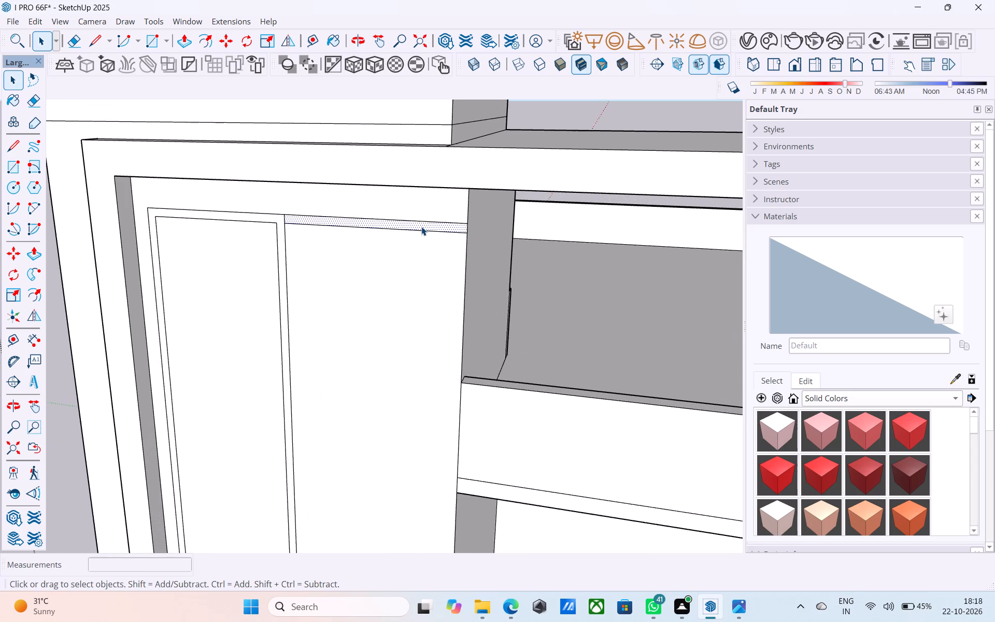
key("m")
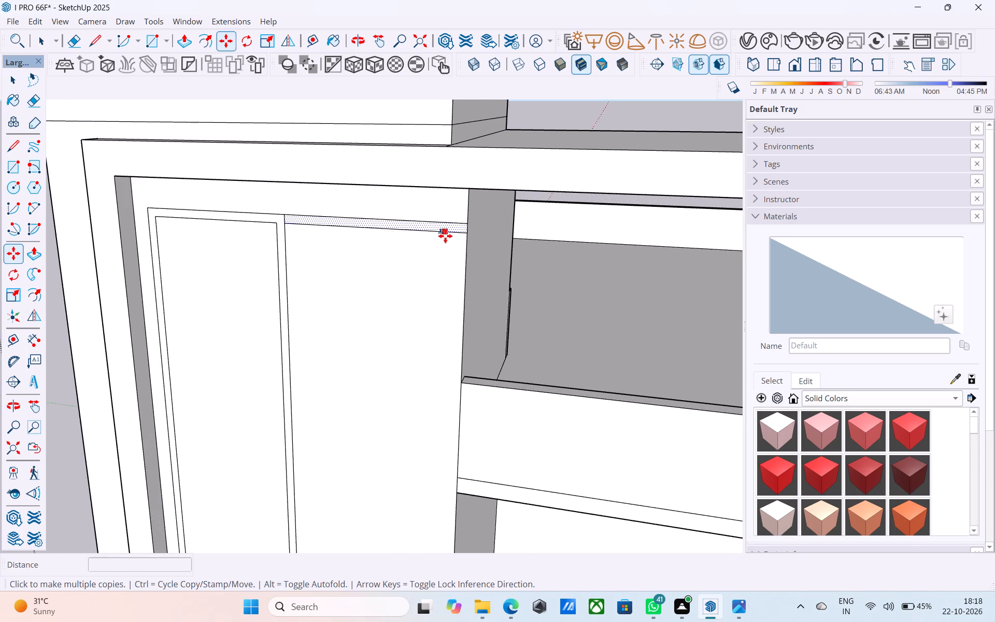
key("space")
key("m")
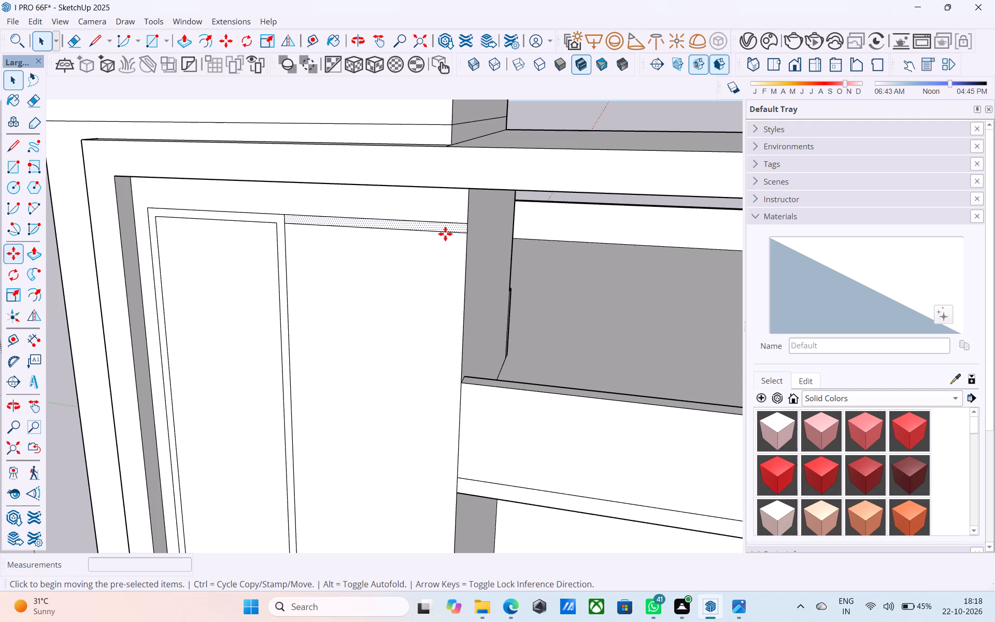
left_click(467, 224)
scroll(466, 227, "down", 6)
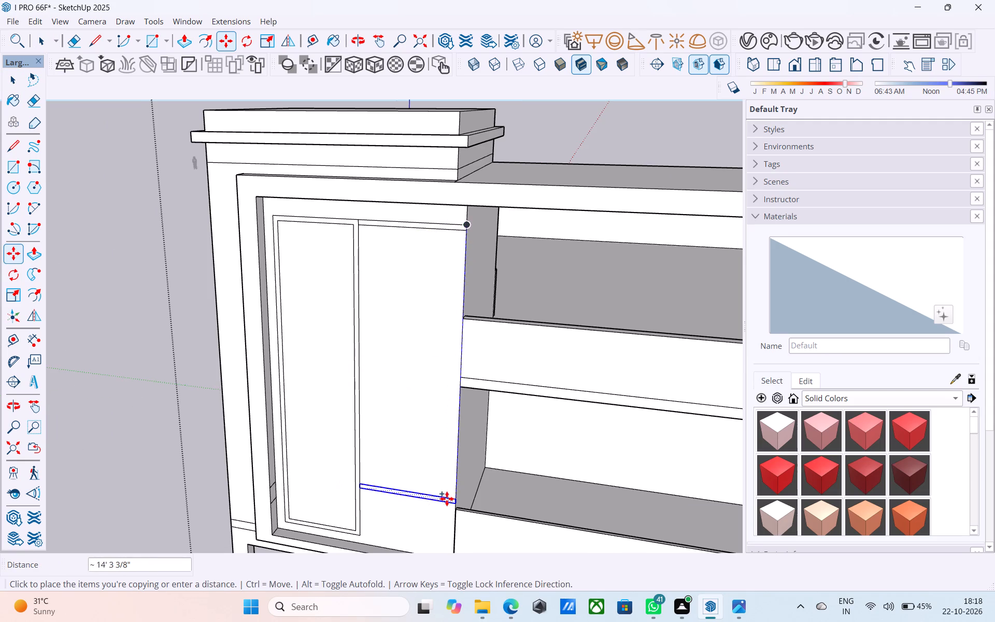
middle_click_drag(447, 499, 467, 371, "shift")
scroll(482, 416, "up", 3)
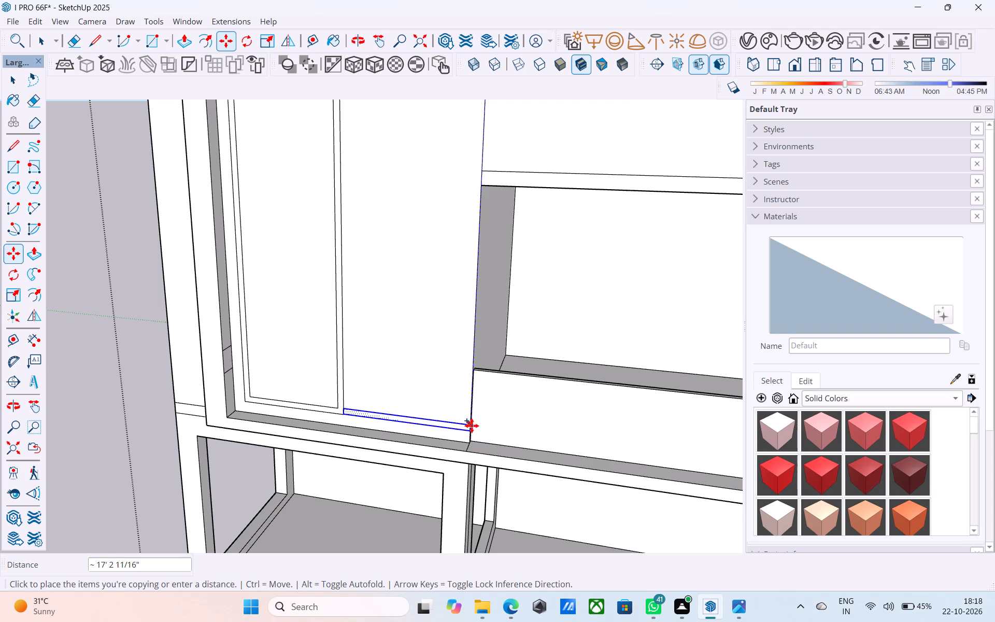
left_click(472, 426)
key("slash")
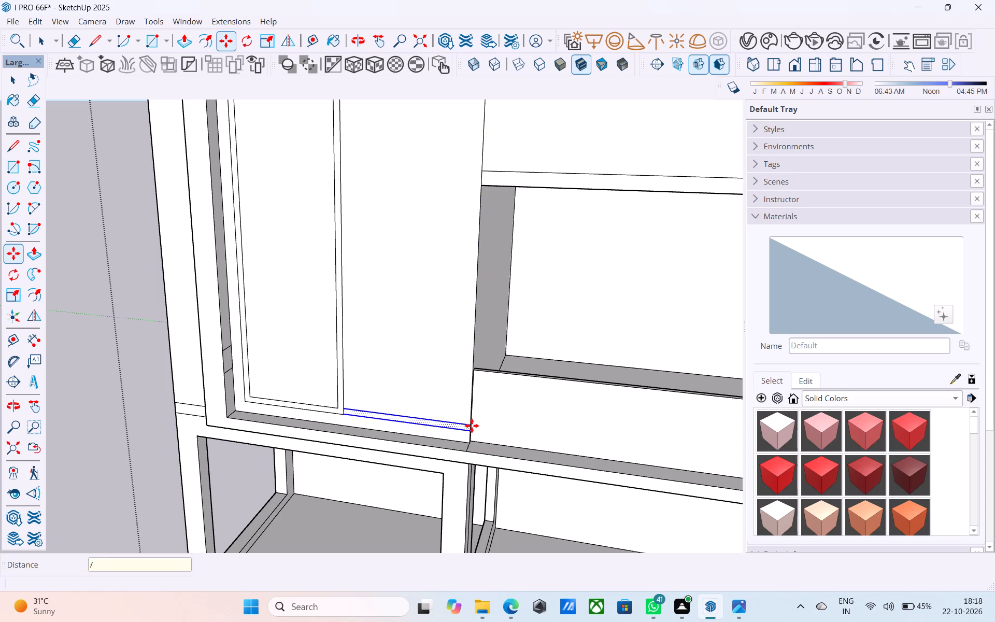
type("10")
key("Return")
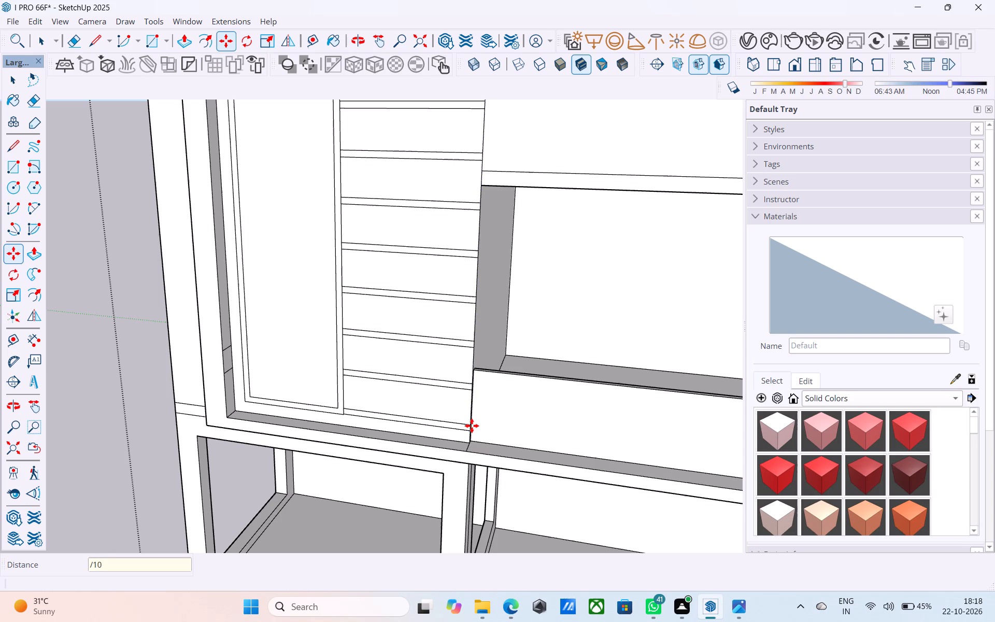
type("/8")
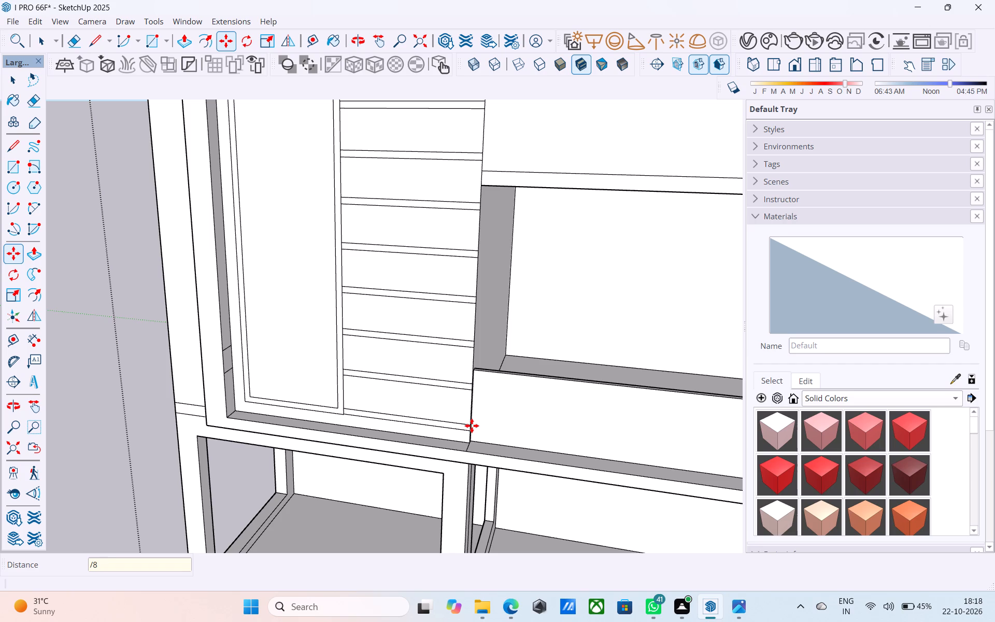
key("Return")
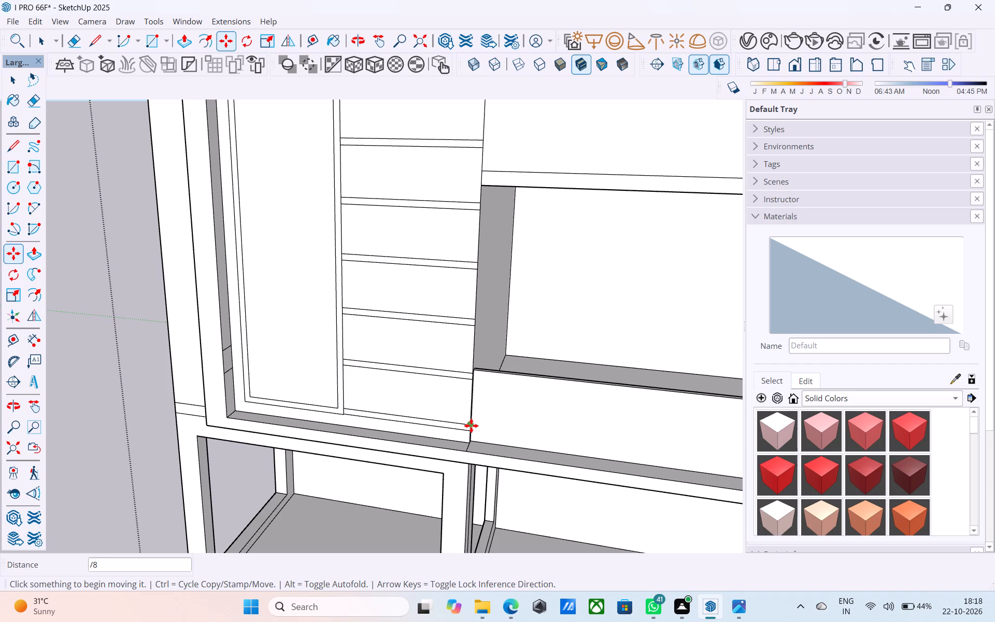
Examine the spacing of the horizontal strips on the tower panel against the whole front facade.
scroll(459, 431, "down", 8)
middle_click_drag(476, 414, 508, 387)
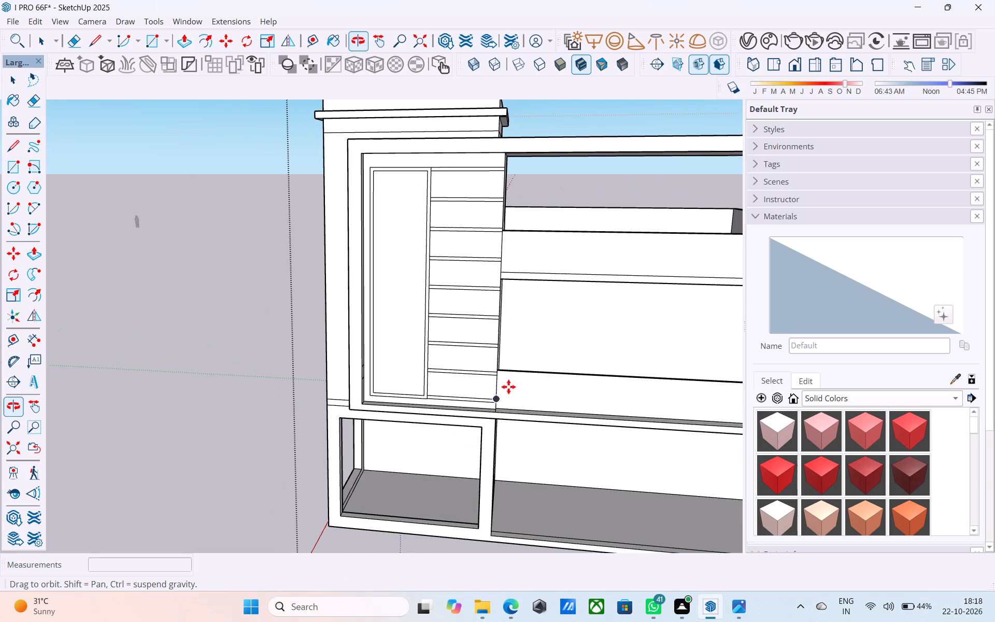
middle_click_drag(431, 386, 425, 379)
scroll(487, 276, "down", 4)
middle_click_drag(479, 289, 491, 294)
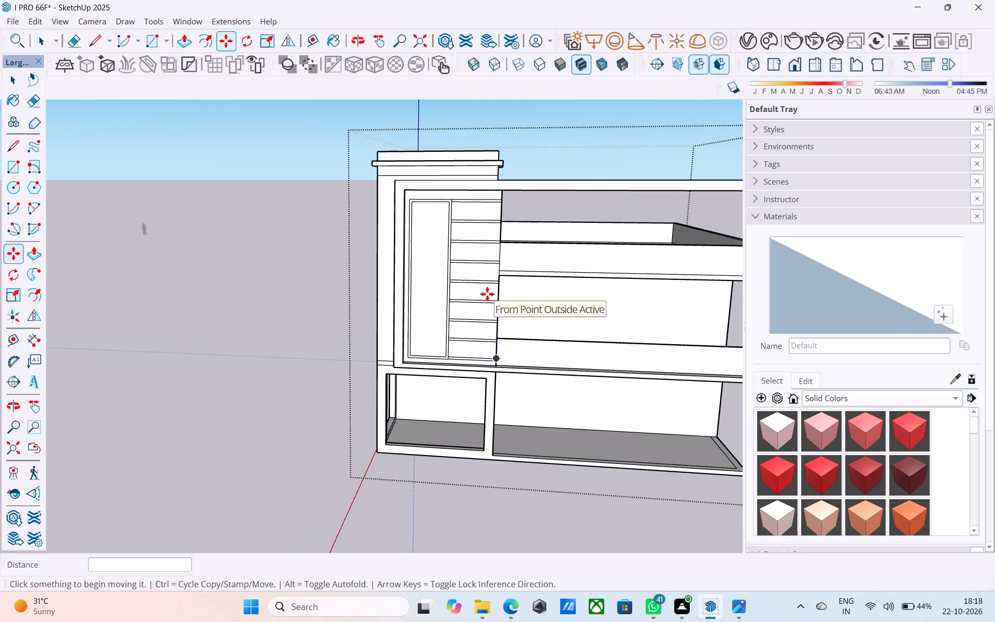
scroll(487, 294, "down", 3)
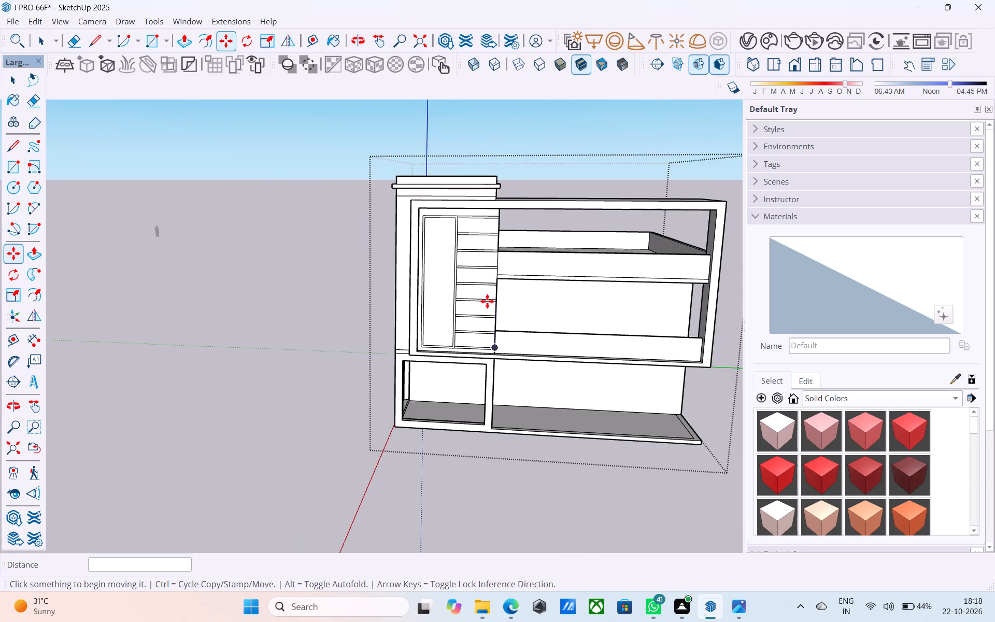
scroll(487, 301, "down", 1)
middle_click_drag(485, 308, 510, 307)
Push the inner face of the tall narrow rectangle 1' into the tower panel, leaving the 3" border as a frame.
scroll(428, 241, "up", 4)
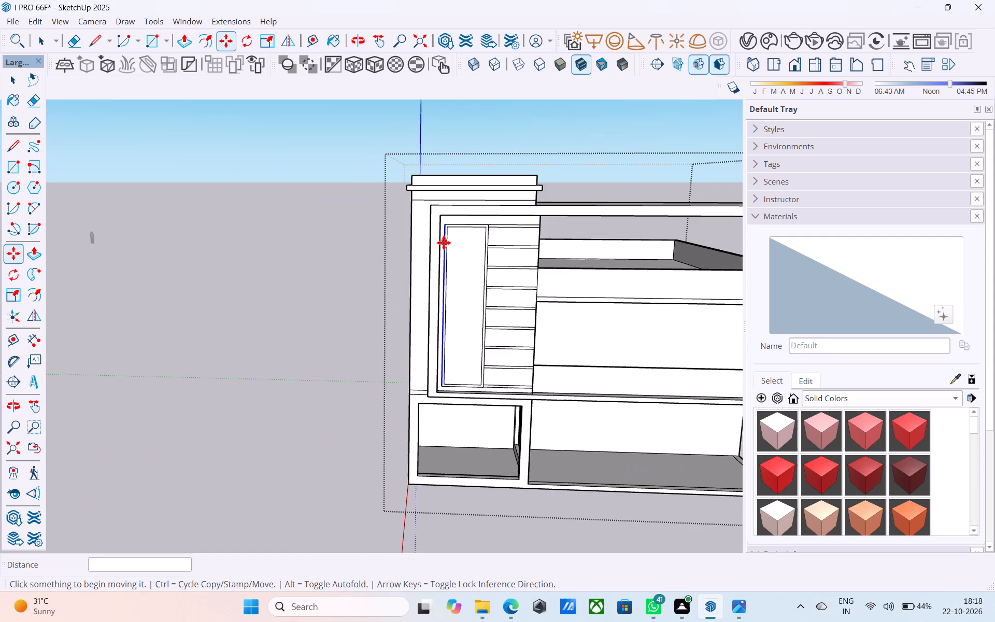
scroll(490, 270, "up", 8)
middle_click_drag(484, 271, 425, 316)
key("space")
left_click(425, 317)
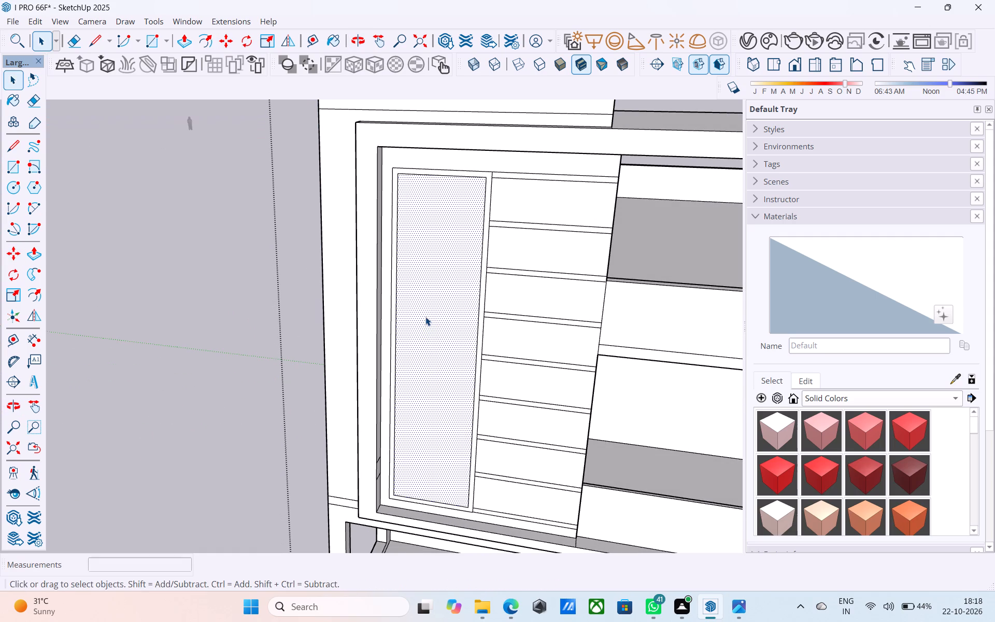
key("p")
left_click(429, 324)
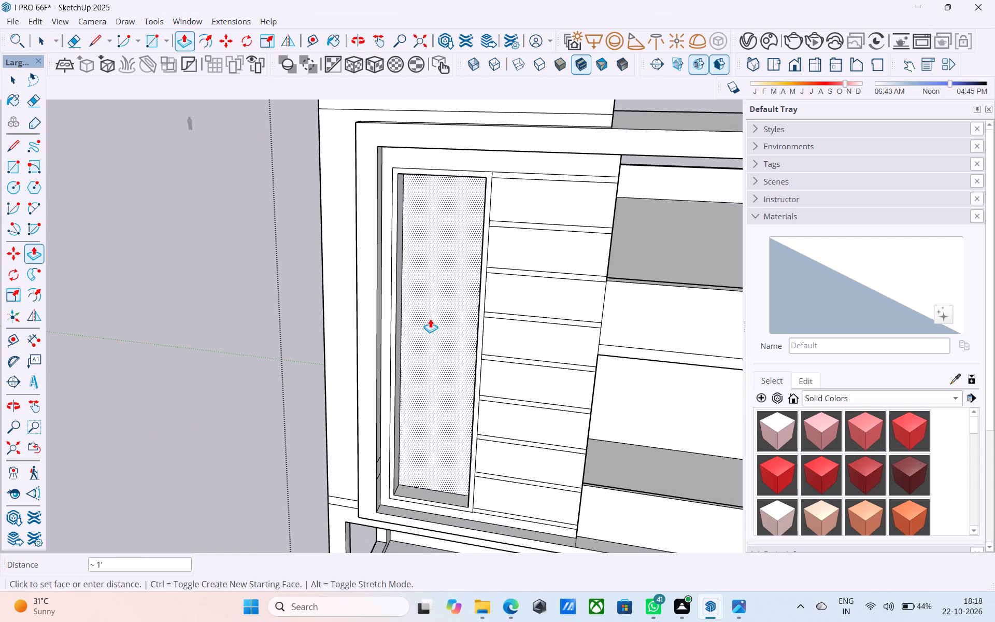
type("3\"")
key("Return")
type("6\"")
key("Return")
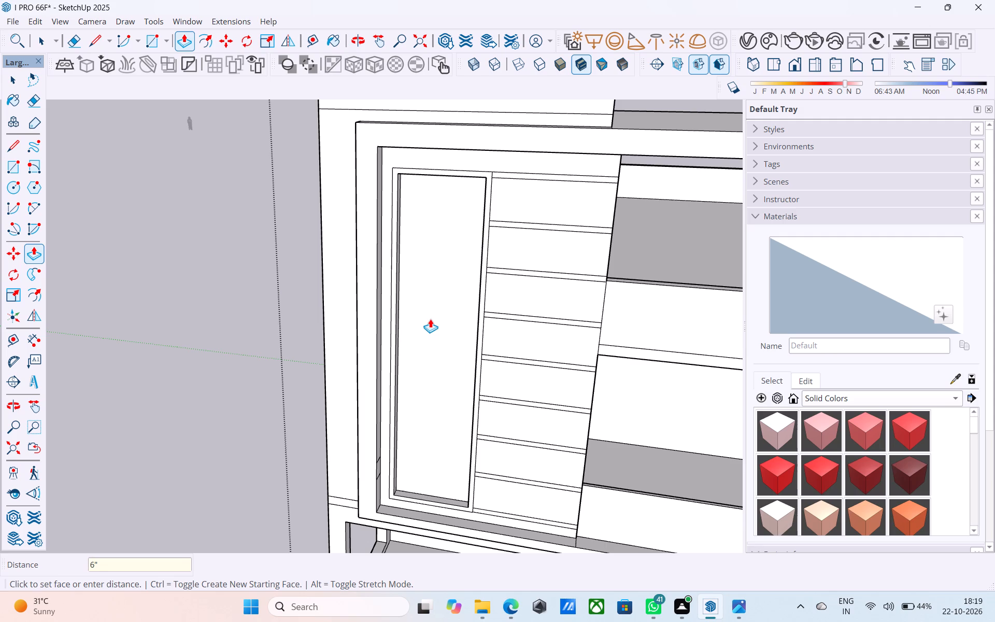
type("1'")
key("Return")
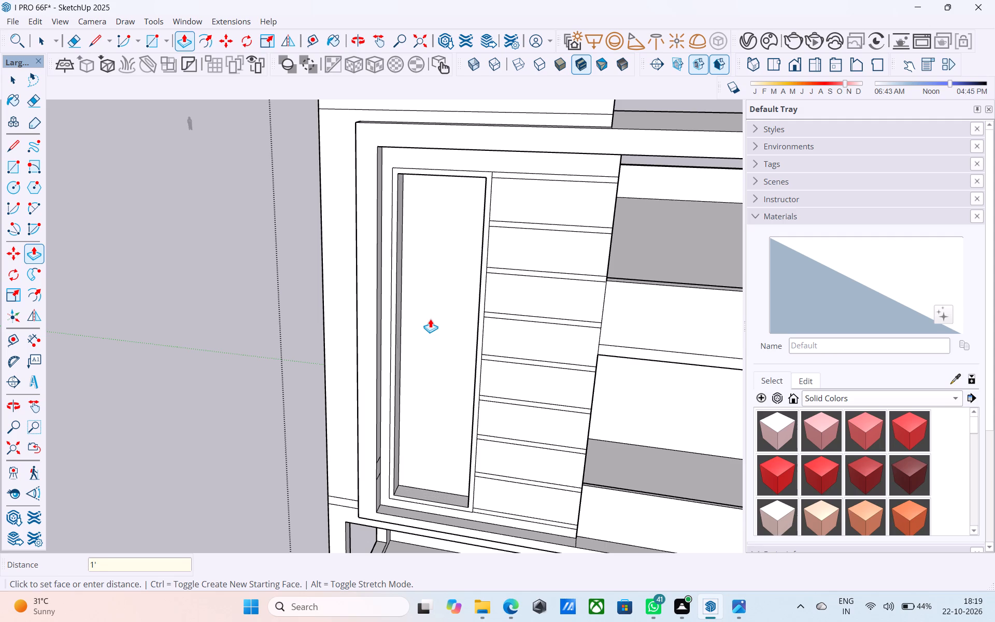
key("space")
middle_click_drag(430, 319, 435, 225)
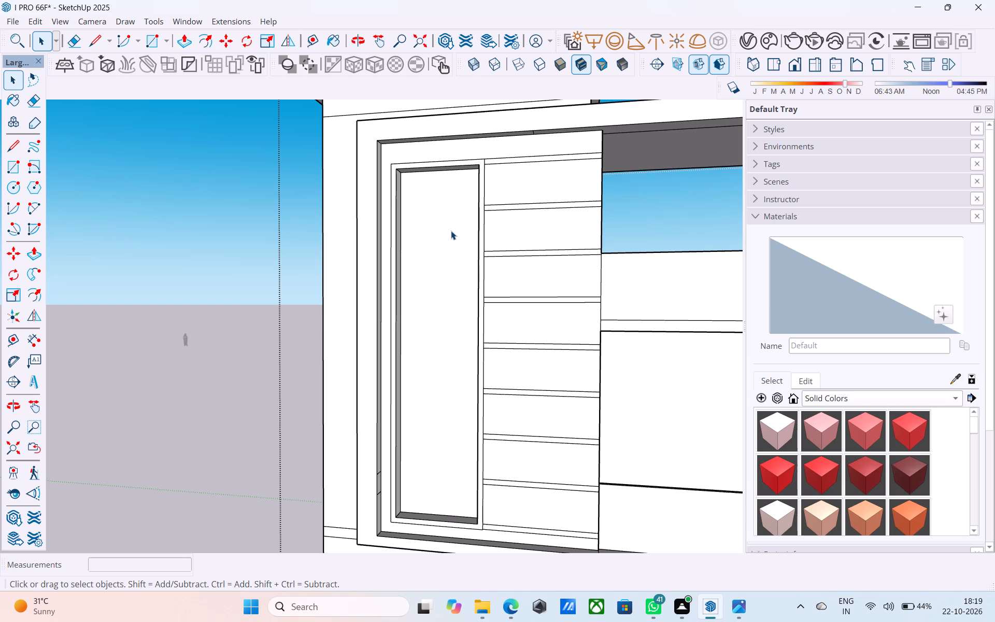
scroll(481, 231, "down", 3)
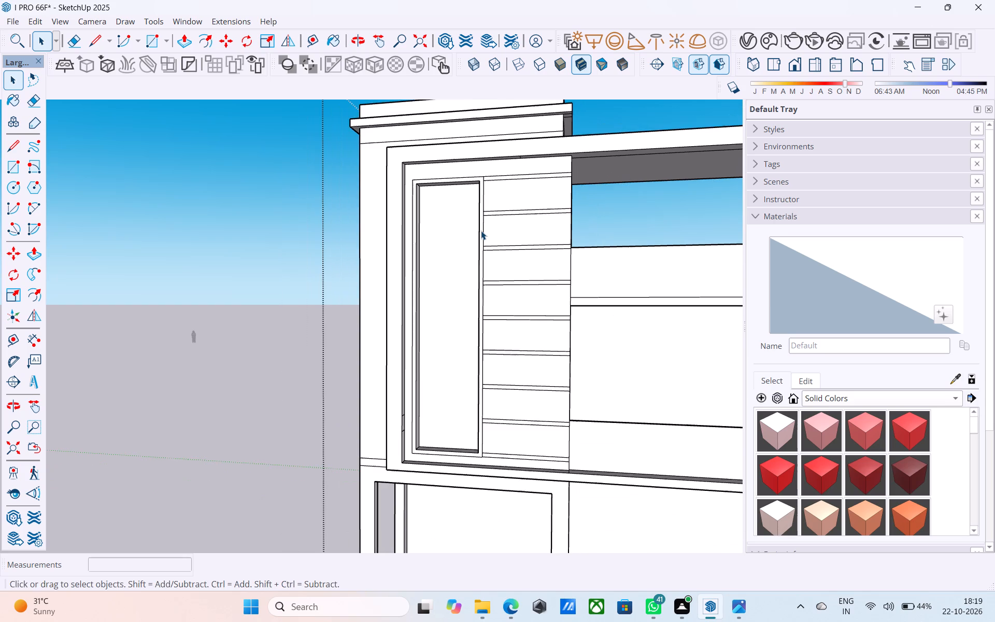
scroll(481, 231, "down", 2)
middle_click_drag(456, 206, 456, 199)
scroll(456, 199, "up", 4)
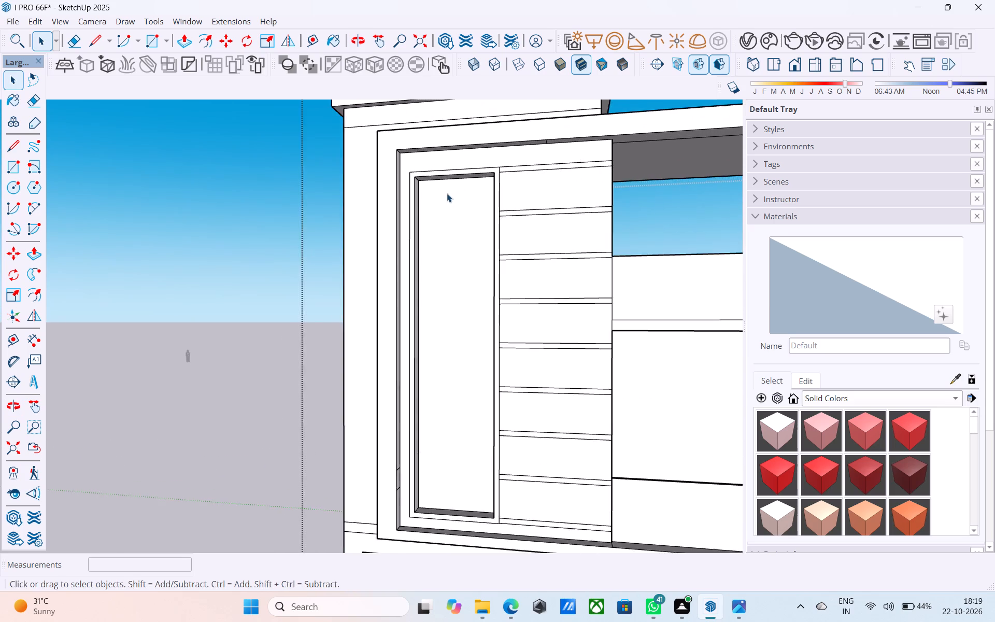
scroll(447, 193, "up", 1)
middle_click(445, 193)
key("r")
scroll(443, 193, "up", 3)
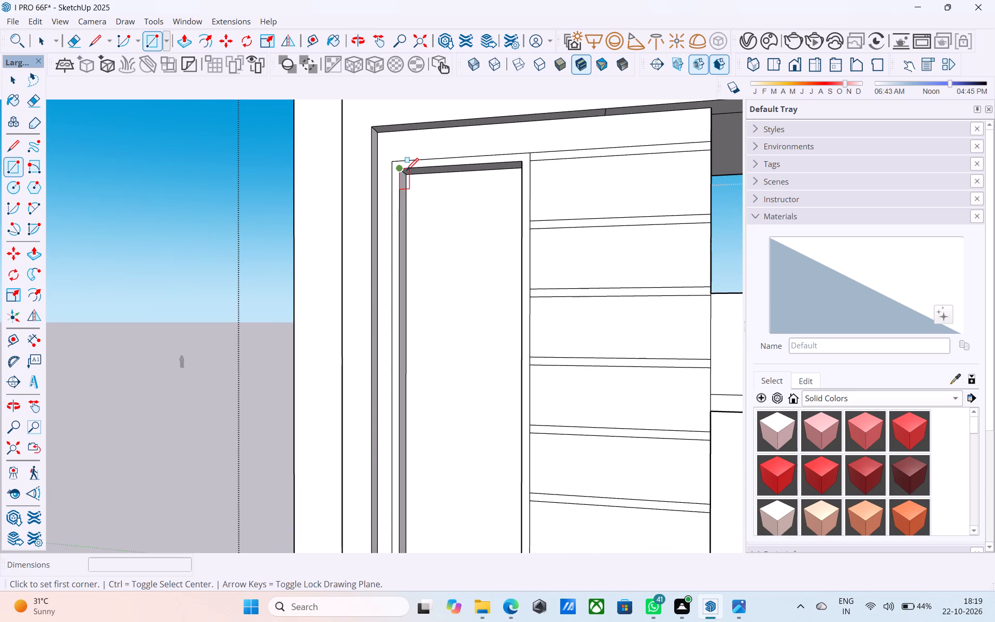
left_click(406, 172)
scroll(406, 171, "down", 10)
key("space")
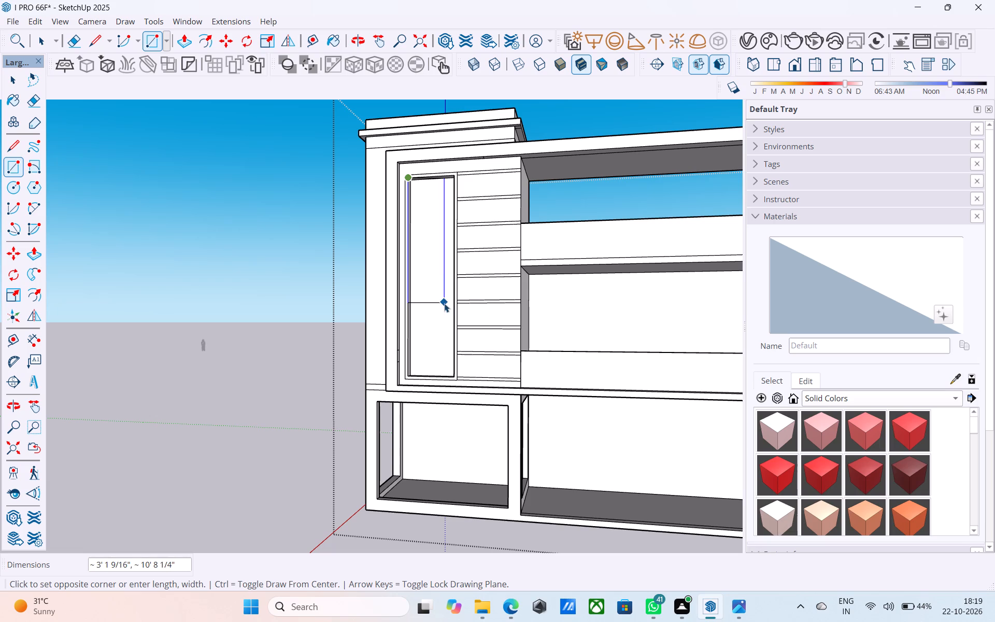
Paint the back face of the tall tower recess with the I01_Sky_Frost solid colour.
left_click(441, 299)
scroll(813, 422, "down", 5)
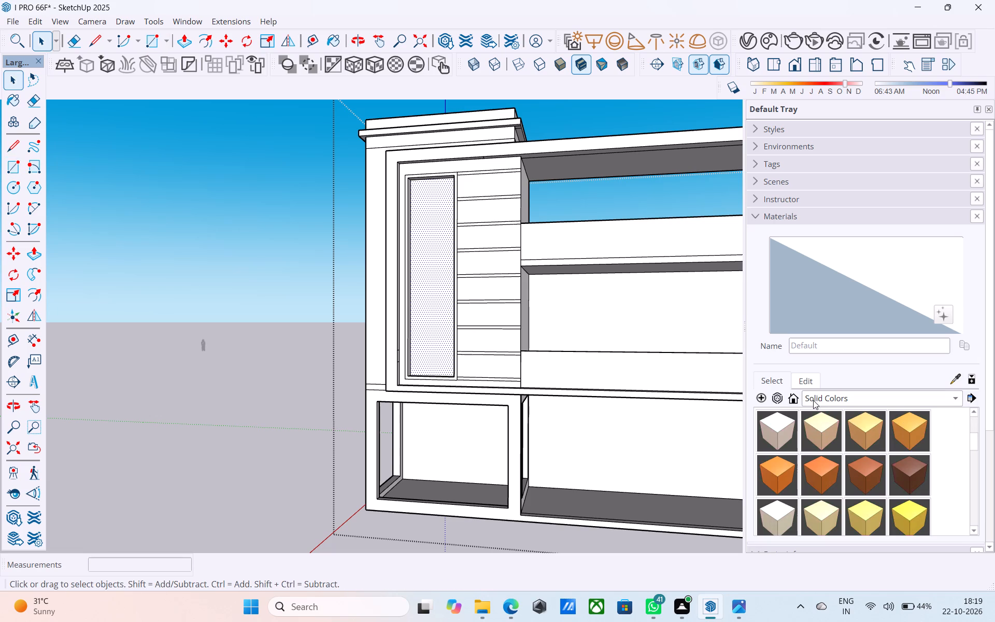
scroll(859, 504, "down", 10)
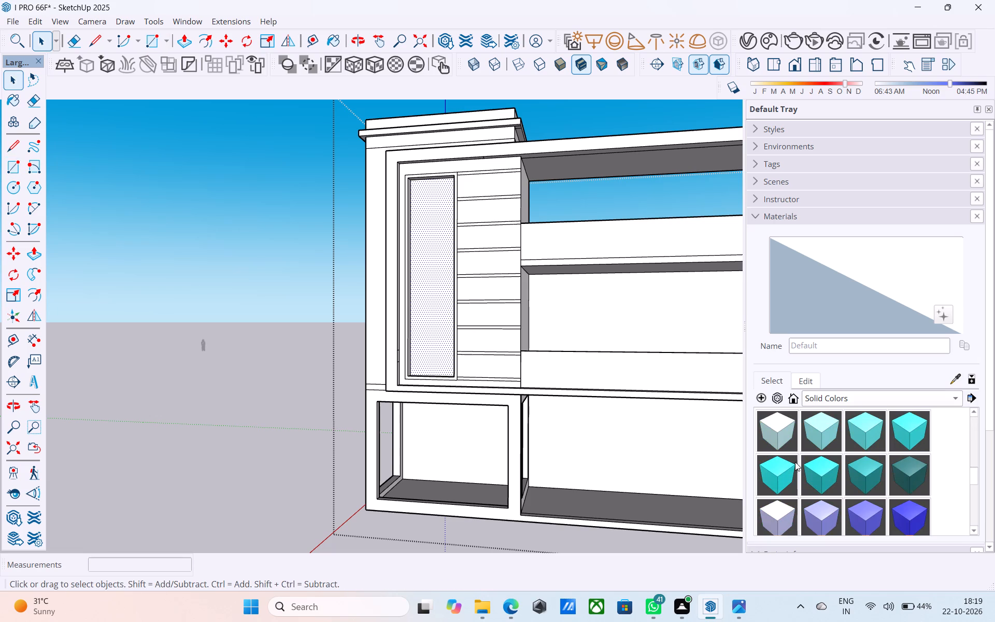
left_click(787, 518)
left_click(429, 265)
Paint both vertical side faces of the tower recess with the same I01_Sky_Frost colour.
scroll(425, 261, "up", 8)
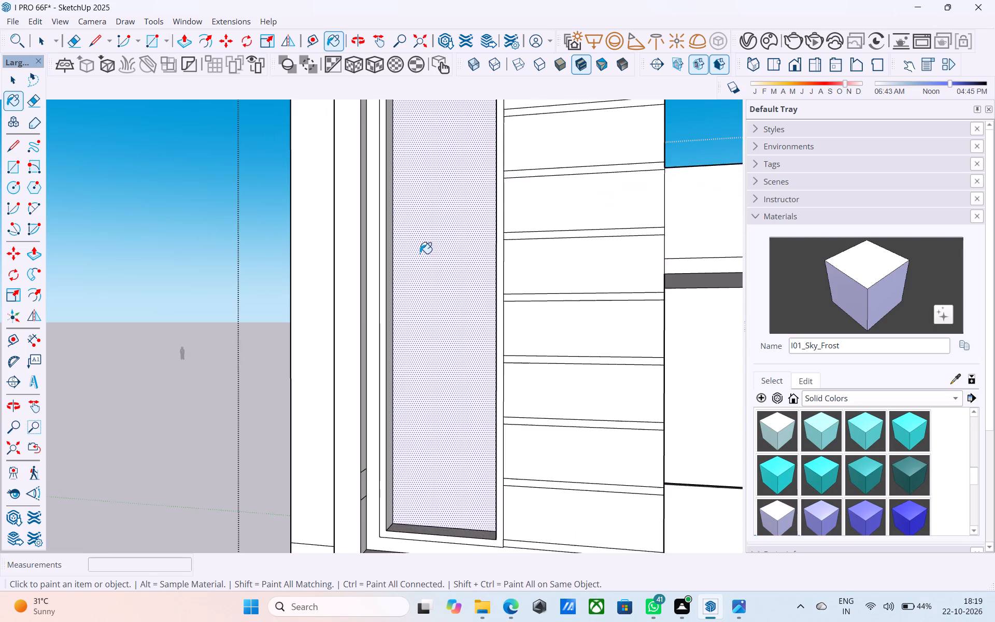
scroll(400, 238, "up", 5)
middle_click_drag(394, 237, 372, 234)
left_click(377, 234)
middle_click_drag(375, 234, 580, 262)
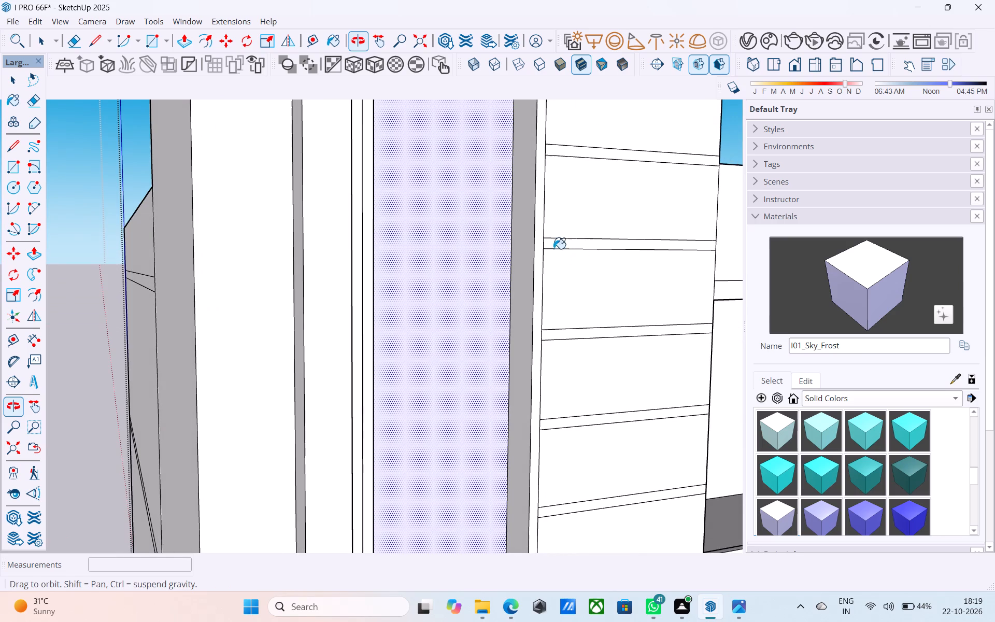
left_click(527, 239)
Paint the bottom and top inner faces of the tower recess with I01_Sky_Frost.
scroll(525, 234, "down", 8)
middle_click_drag(523, 257, 456, 291)
scroll(439, 245, "down", 6)
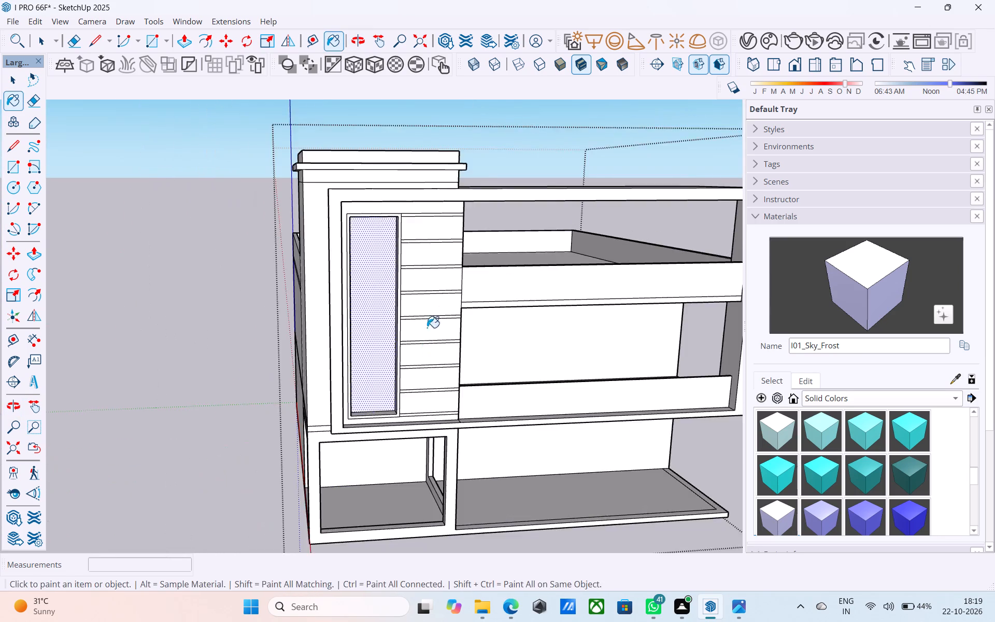
middle_click_drag(404, 386, 388, 425)
scroll(373, 436, "up", 10)
left_click(350, 451)
scroll(366, 409, "down", 5)
middle_click_drag(367, 401, 360, 430)
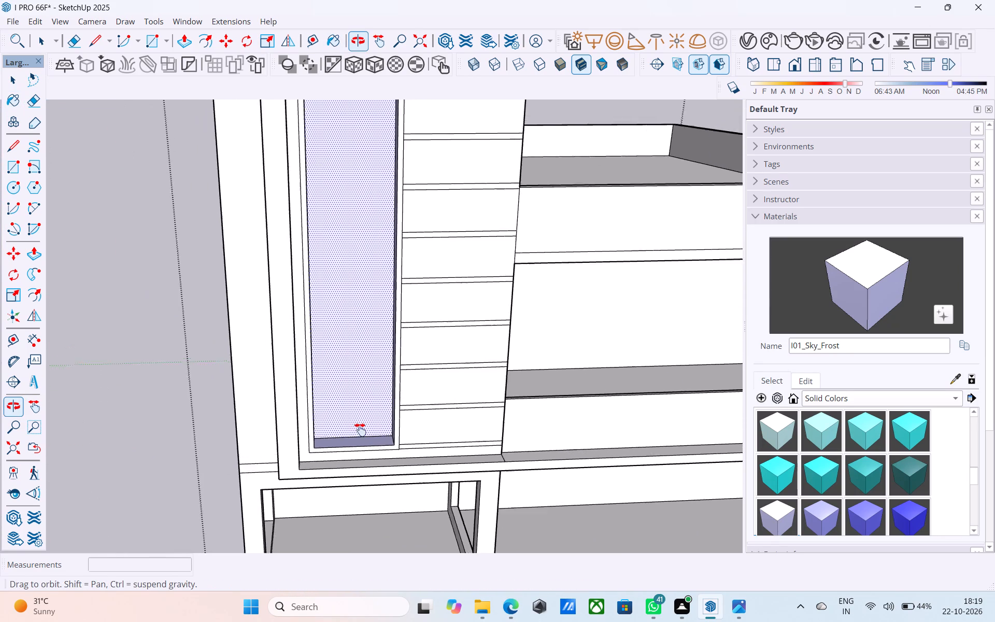
middle_click_drag(360, 430, 367, 197)
scroll(367, 197, "up", 7)
left_click(340, 266)
scroll(376, 210, "down", 6)
middle_click_drag(377, 216, 362, 277)
scroll(379, 176, "down", 5)
scroll(333, 377, "up", 5)
key("space")
Draw a rectangle across the recess's front opening, from its upper-left inner corner to its lower-right inner corner.
middle_click_drag(323, 390, 299, 448)
key("r")
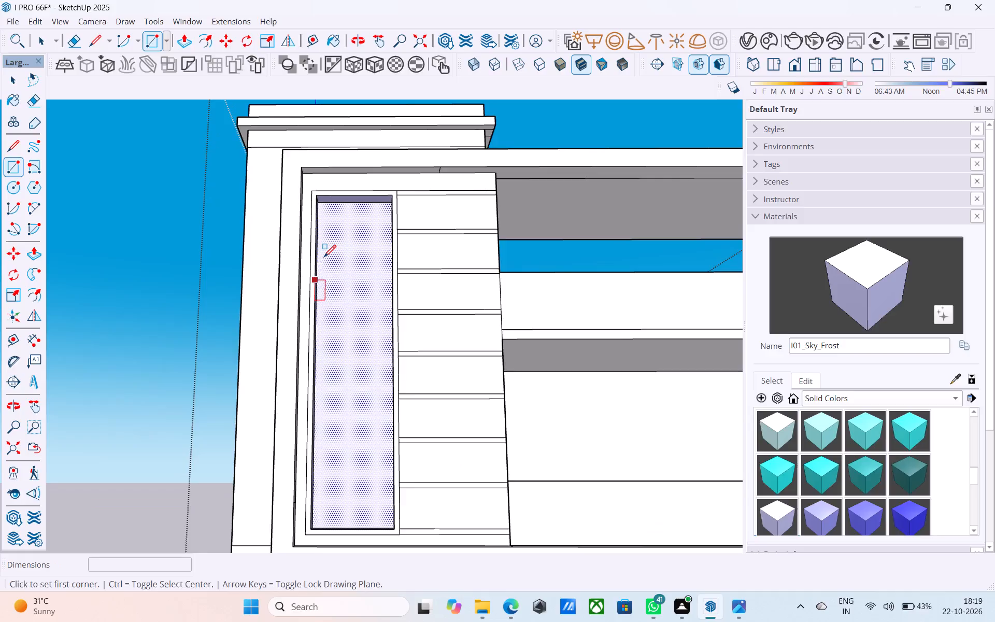
scroll(326, 239, "up", 7)
left_click(312, 174)
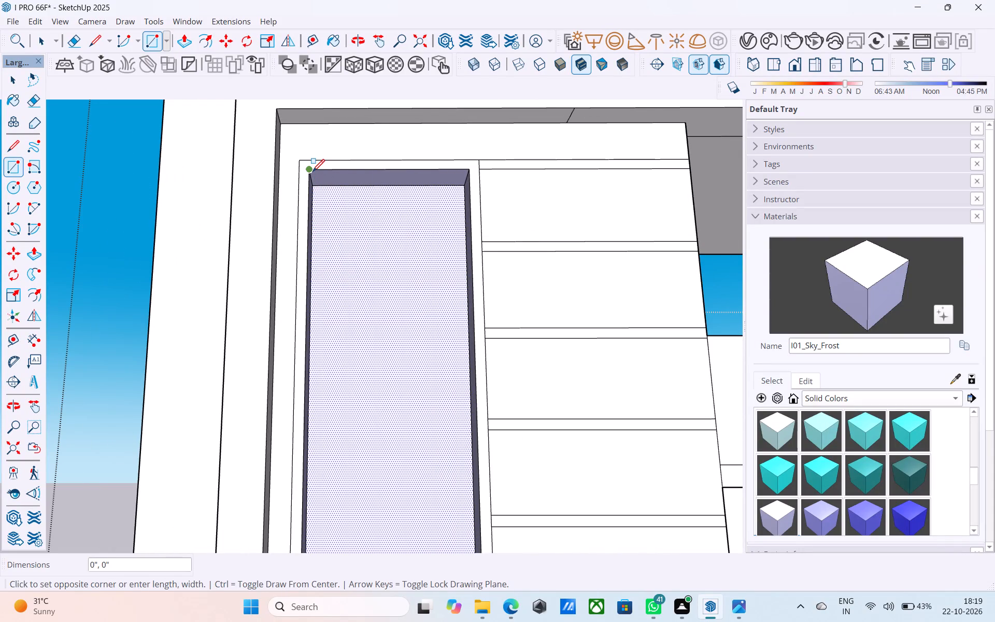
scroll(312, 173, "down", 5)
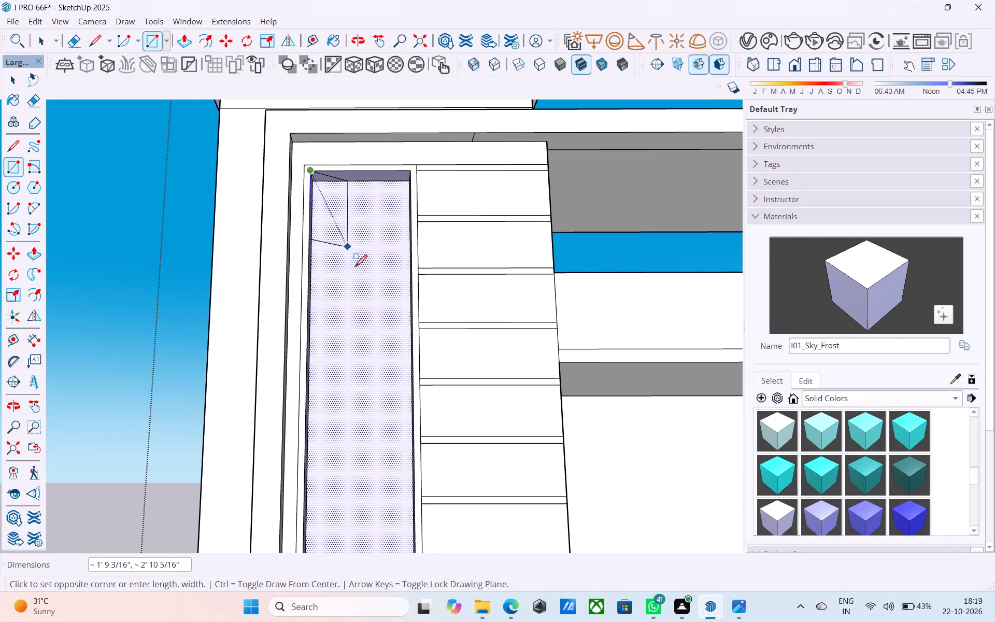
scroll(395, 236, "down", 1)
scroll(395, 236, "up", 1)
scroll(396, 236, "down", 4)
scroll(420, 496, "up", 7)
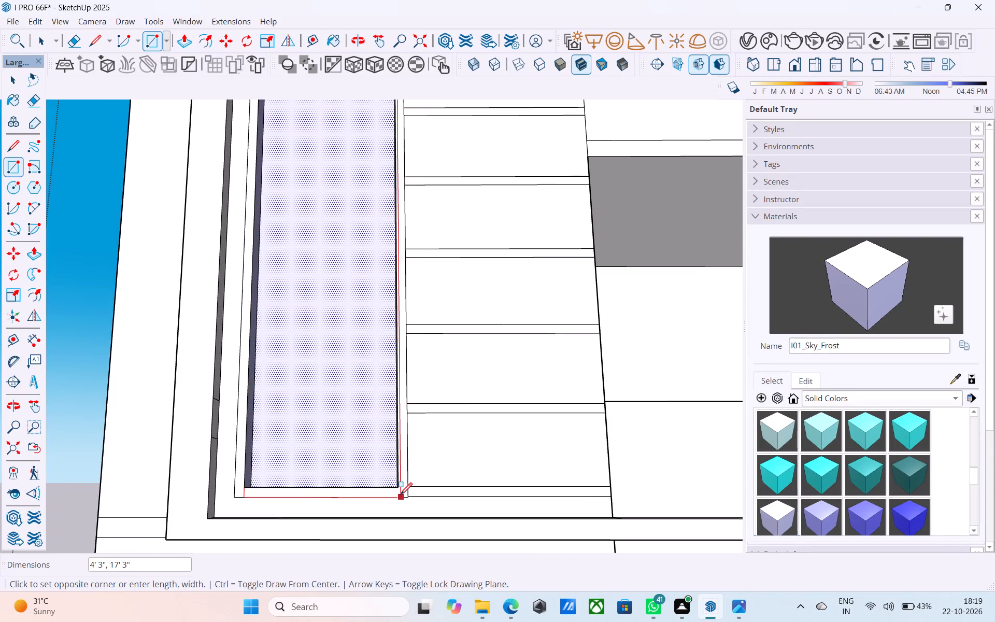
left_click(399, 489)
Paint the new front face of the recess with Glass_Basic_01 from the Glass collection and save the model.
key("space")
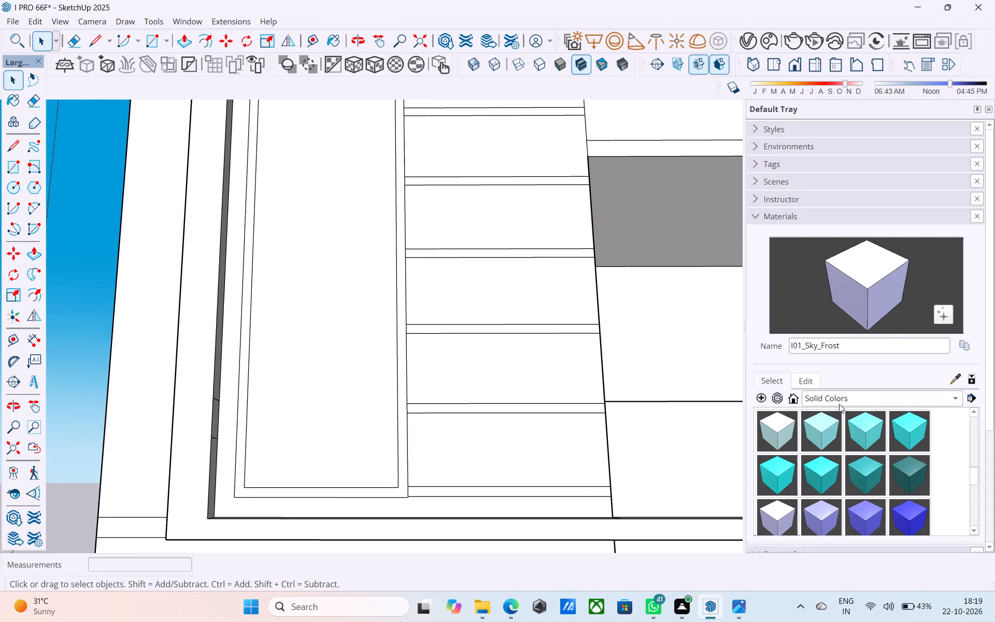
left_click(842, 399)
left_click(826, 318)
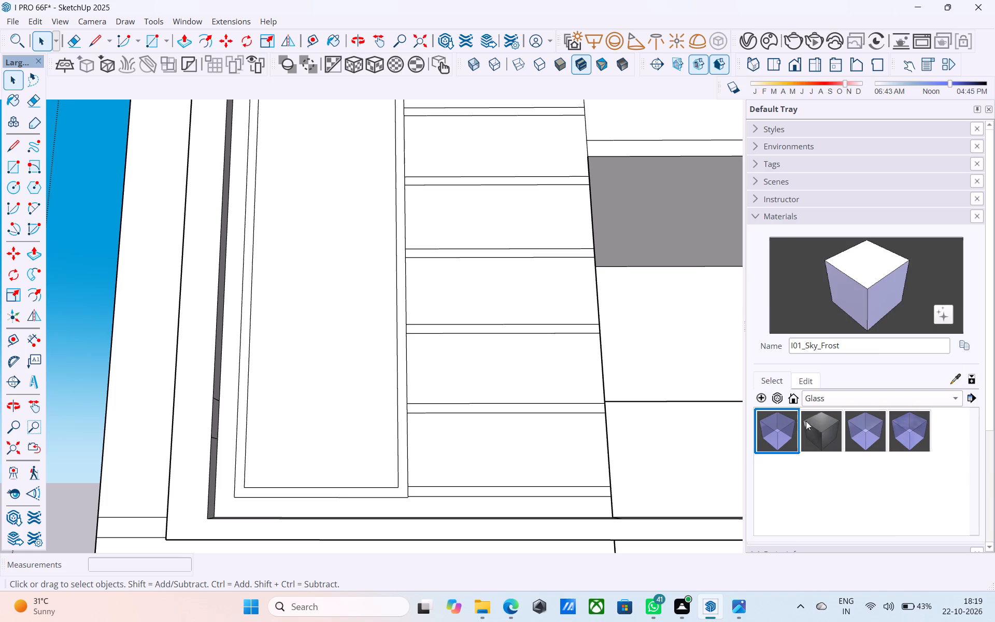
left_click(787, 427)
left_click(331, 299)
scroll(385, 286, "down", 10)
middle_click_drag(487, 300, 480, 432)
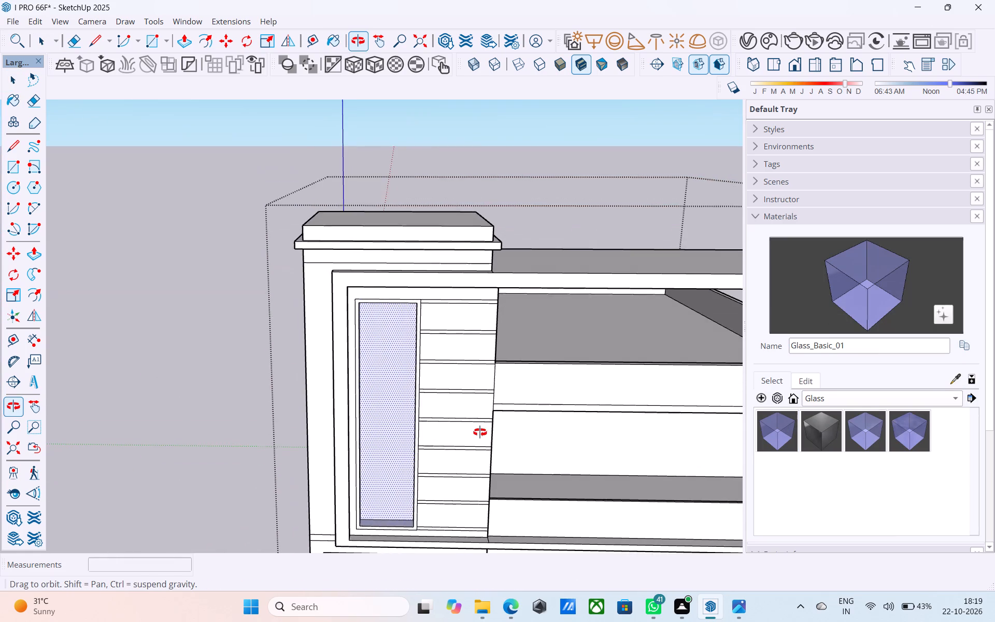
middle_click_drag(480, 432, 474, 423)
key("ctrl+s")
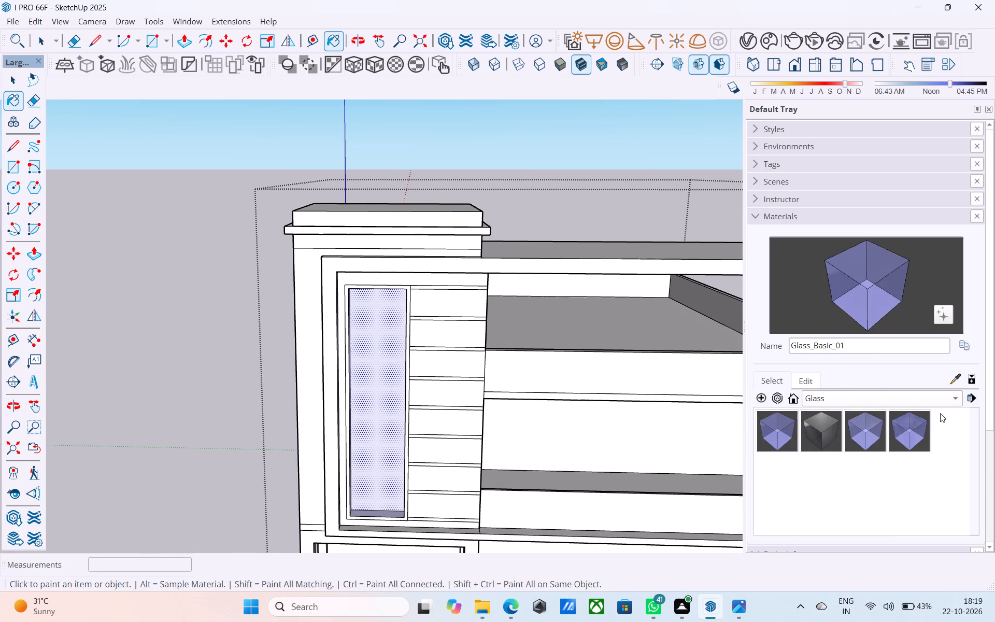
Change the Glass_Basic_01 colour to a more saturated blue on the colour wheel and save the model.
left_click(833, 395)
left_click(833, 395)
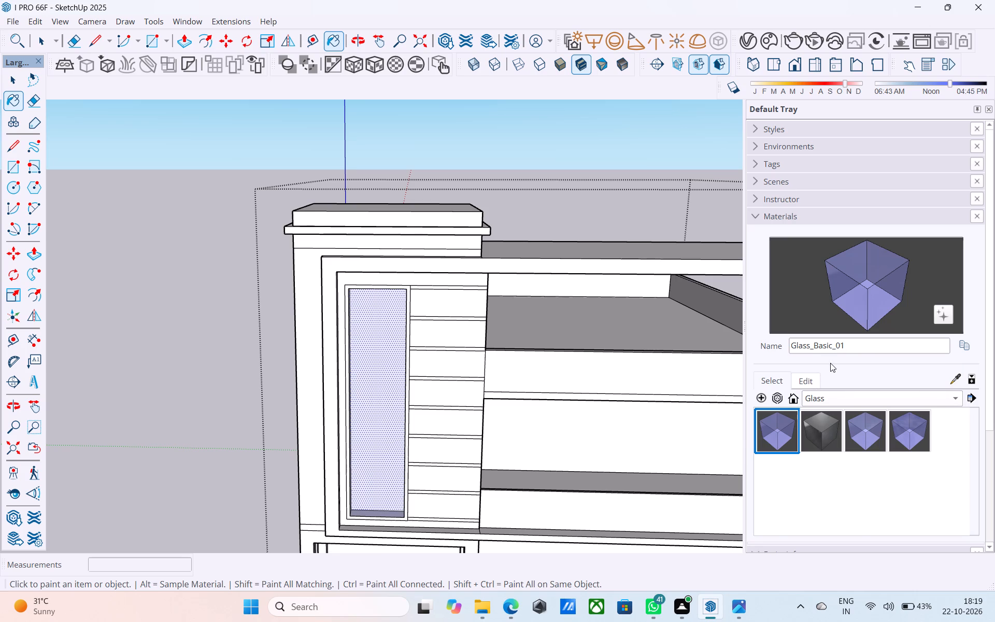
left_click(802, 387)
left_click_drag(778, 455, 763, 465)
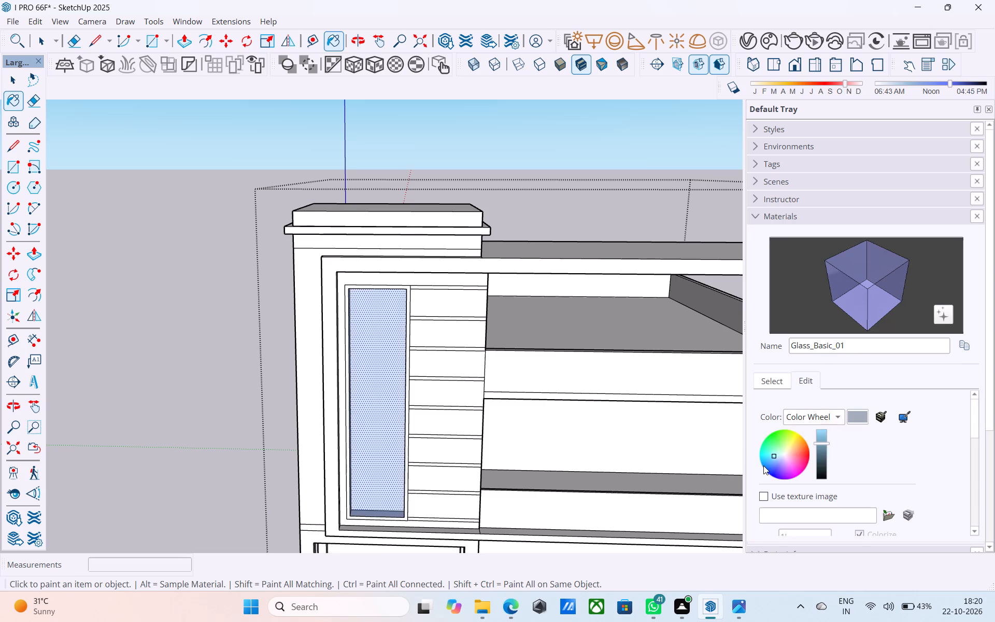
left_click_drag(763, 465, 763, 465)
key("space")
scroll(601, 334, "down", 6)
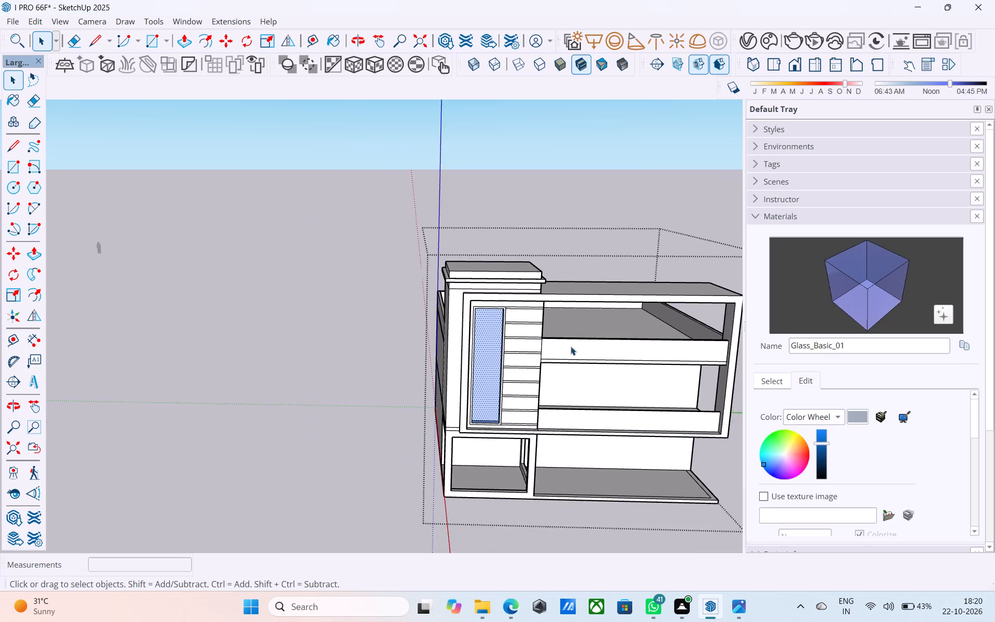
scroll(543, 362, "up", 5)
scroll(512, 344, "down", 5)
middle_click_drag(308, 306, 311, 313)
middle_click_drag(567, 342, 438, 324)
scroll(431, 320, "up", 6)
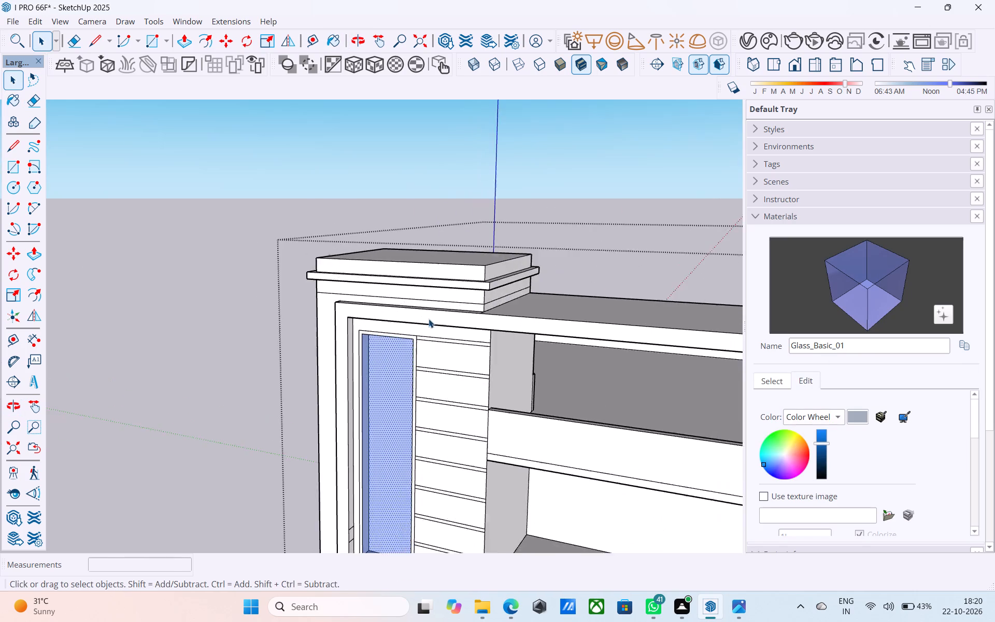
scroll(429, 319, "down", 11)
middle_click_drag(417, 323, 508, 284)
scroll(508, 284, "up", 5)
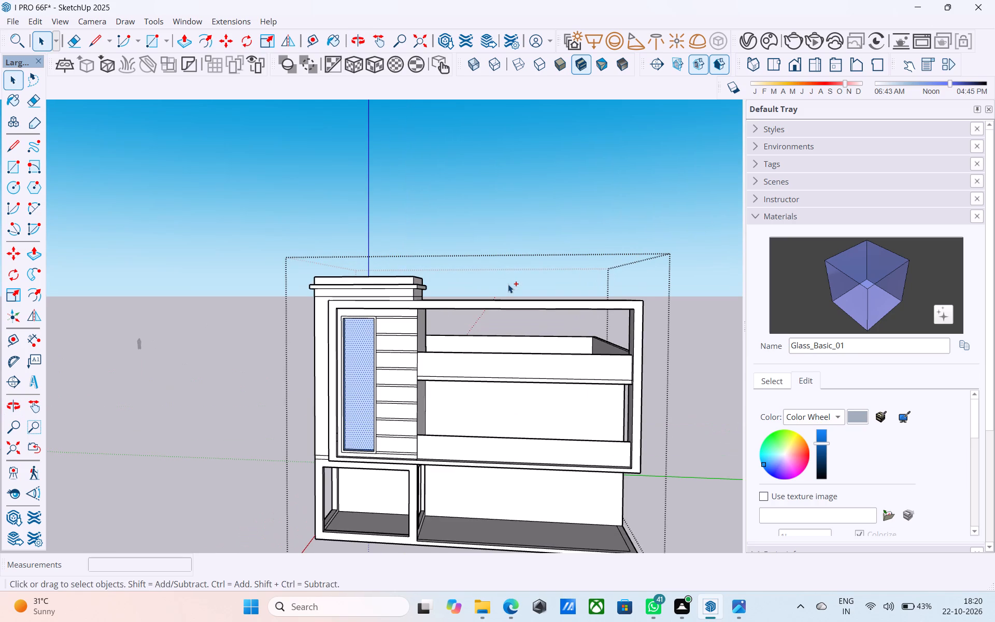
key("ctrl+s")
Erase the horizontal line running just above the lower edge of the upper balcony parapet.
scroll(508, 284, "down", 5)
middle_click_drag(500, 331, 580, 232)
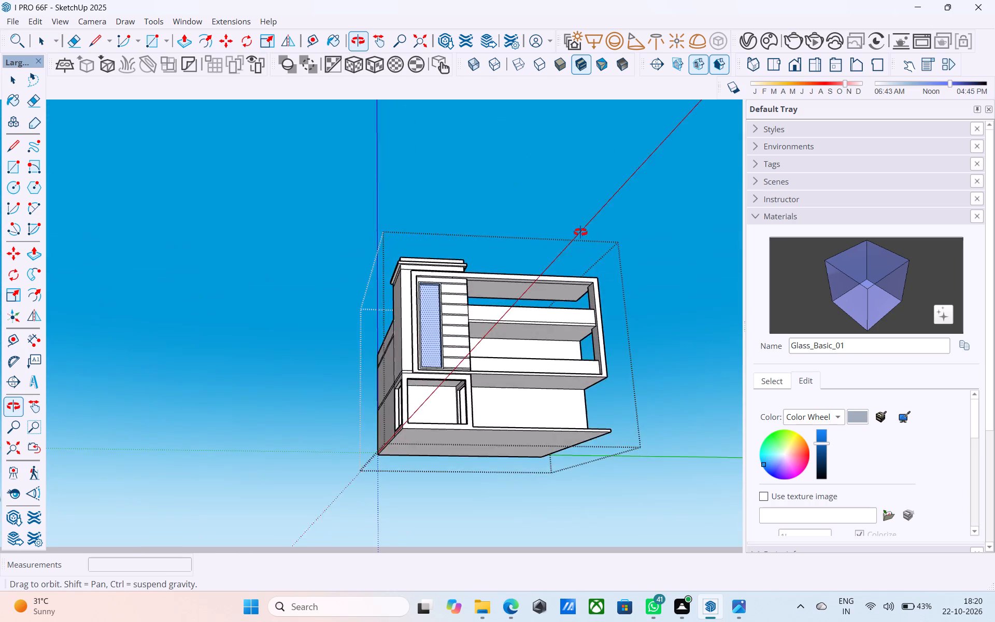
middle_click_drag(580, 232, 550, 344)
scroll(537, 376, "up", 5)
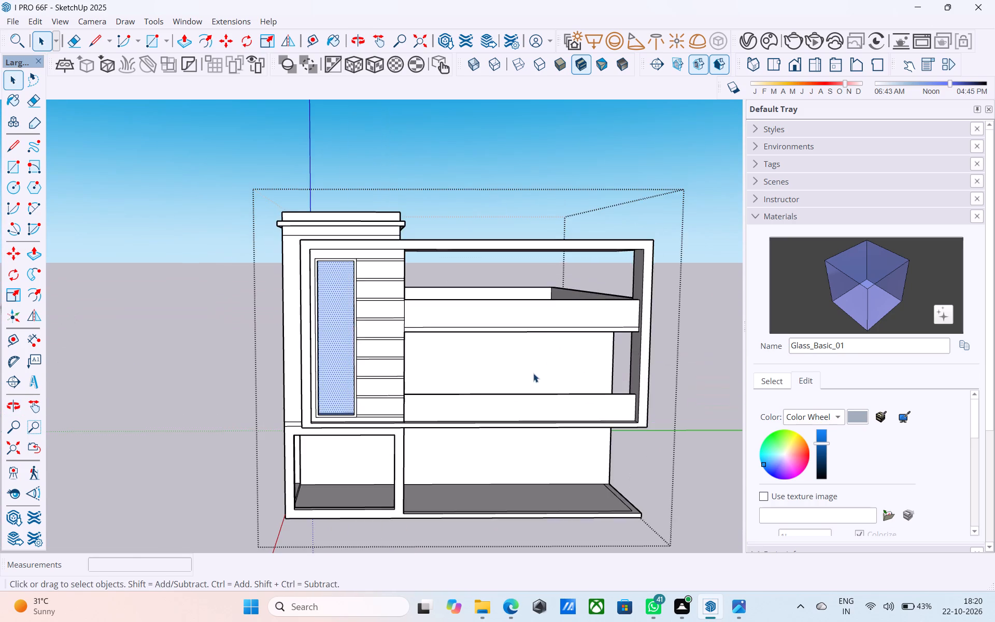
scroll(532, 365, "up", 4)
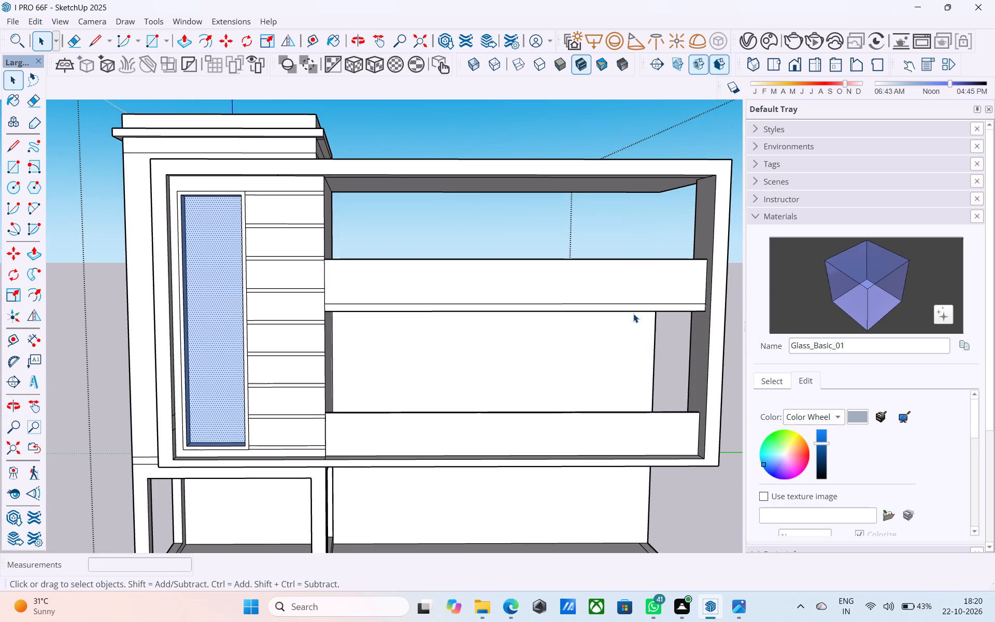
scroll(634, 313, "down", 5)
middle_click_drag(635, 314, 474, 335)
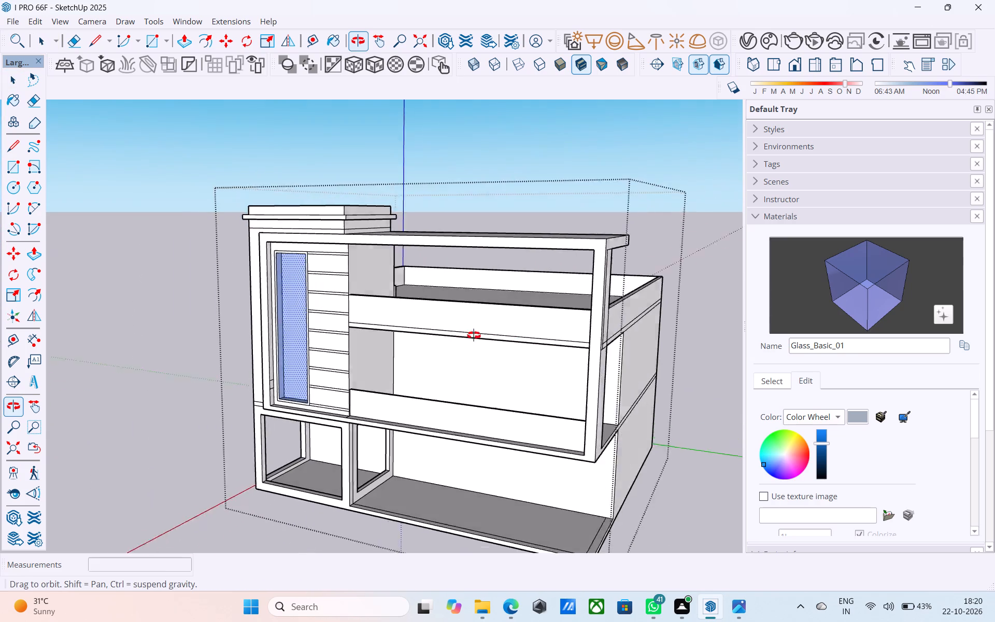
middle_click_drag(474, 335, 417, 348)
middle_click_drag(417, 348, 510, 322)
scroll(510, 322, "up", 4)
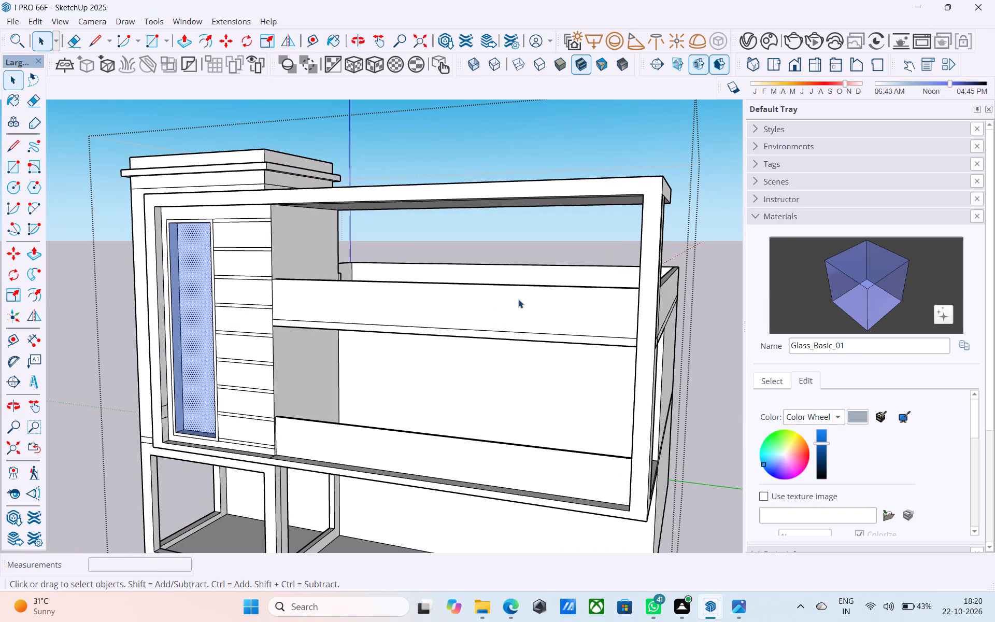
scroll(501, 332, "up", 3)
key("e")
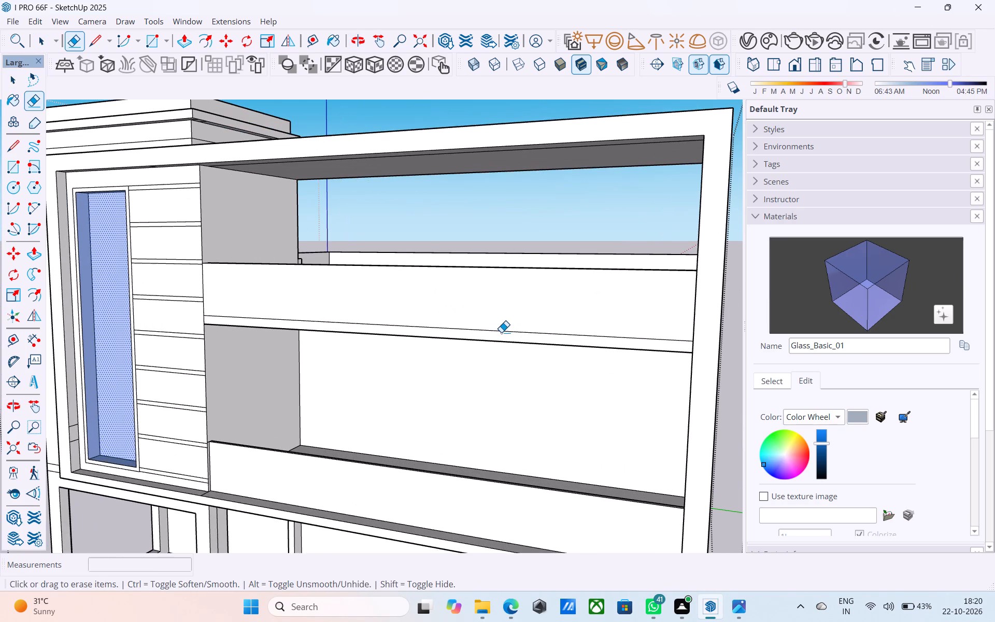
left_click(501, 332)
key("space")
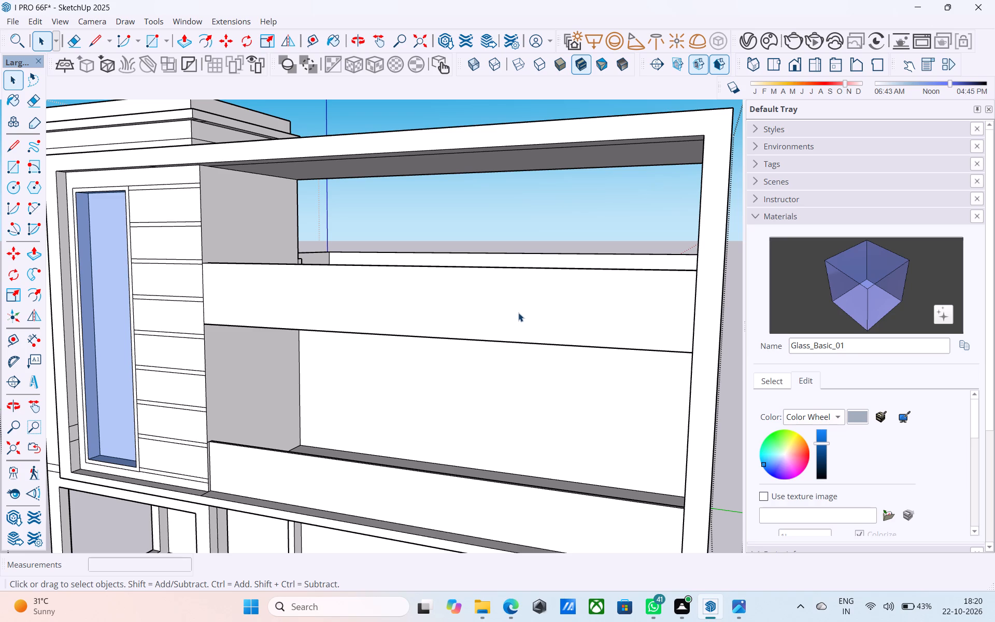
Examine the whole front facade and the ground-floor openings beneath the tower panel.
scroll(551, 308, "down", 2)
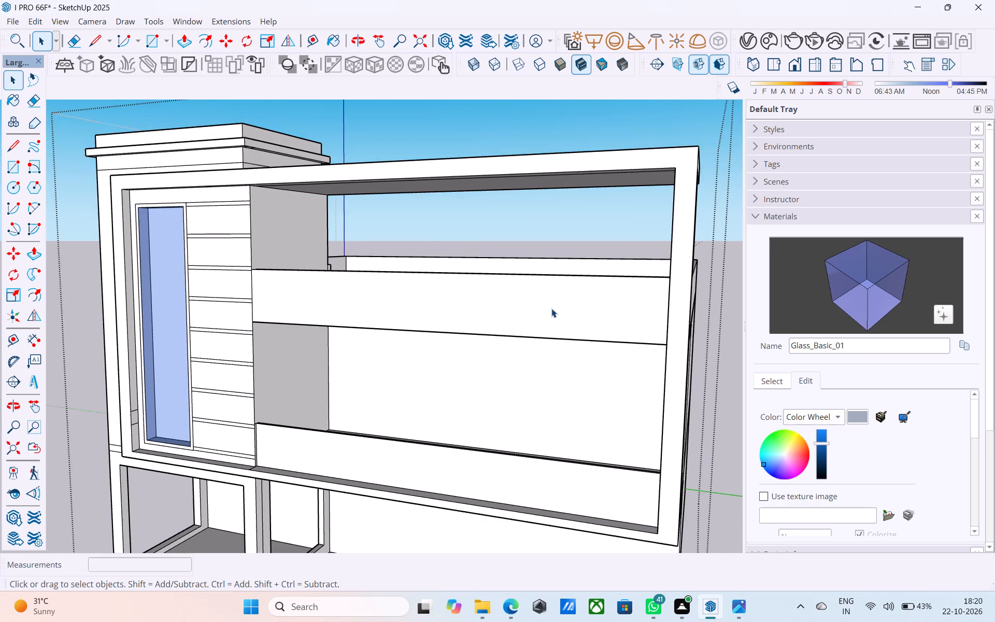
scroll(551, 308, "down", 7)
middle_click_drag(551, 308, 626, 270)
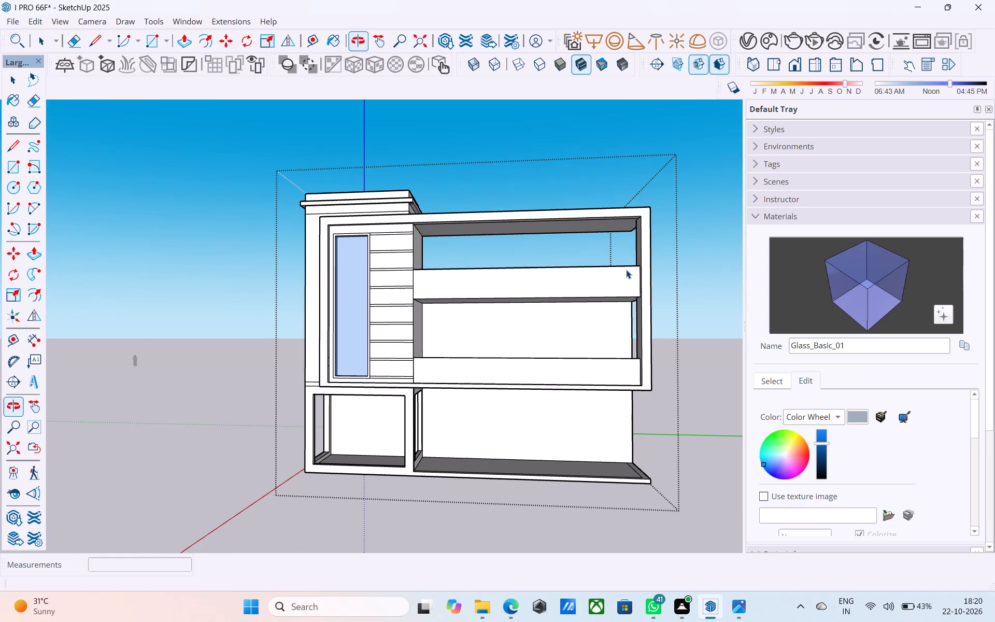
middle_click_drag(568, 306, 554, 323)
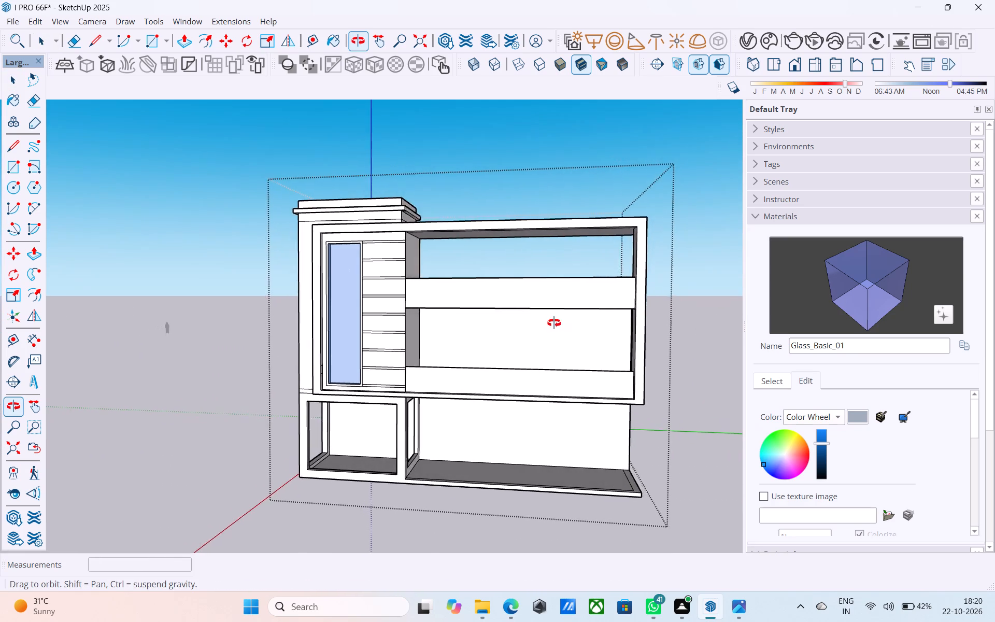
middle_click_drag(554, 323, 577, 330)
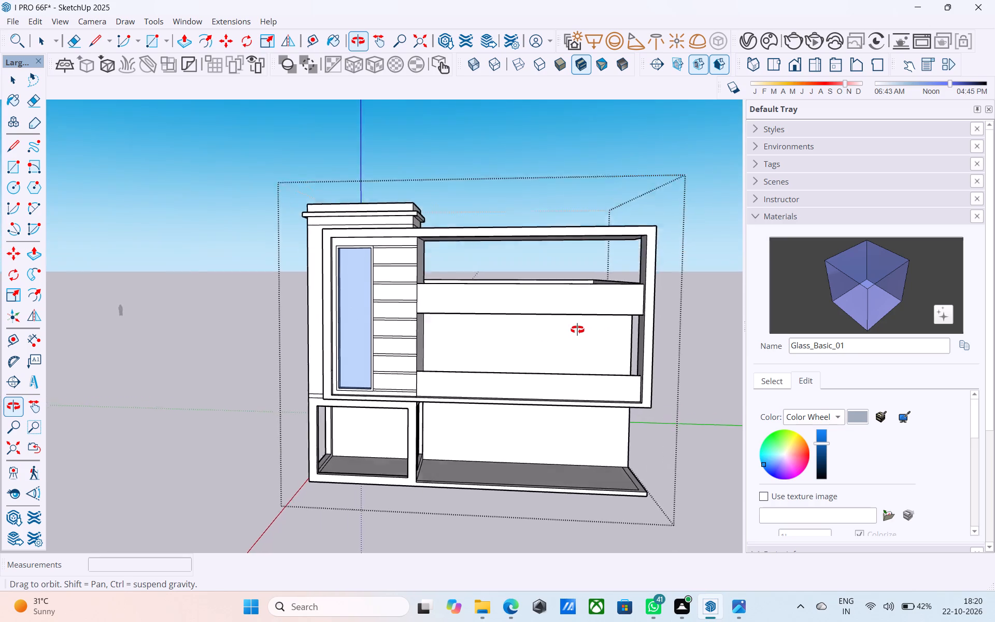
middle_click_drag(577, 330, 596, 284)
scroll(508, 406, "up", 6)
middle_click_drag(464, 413, 438, 405)
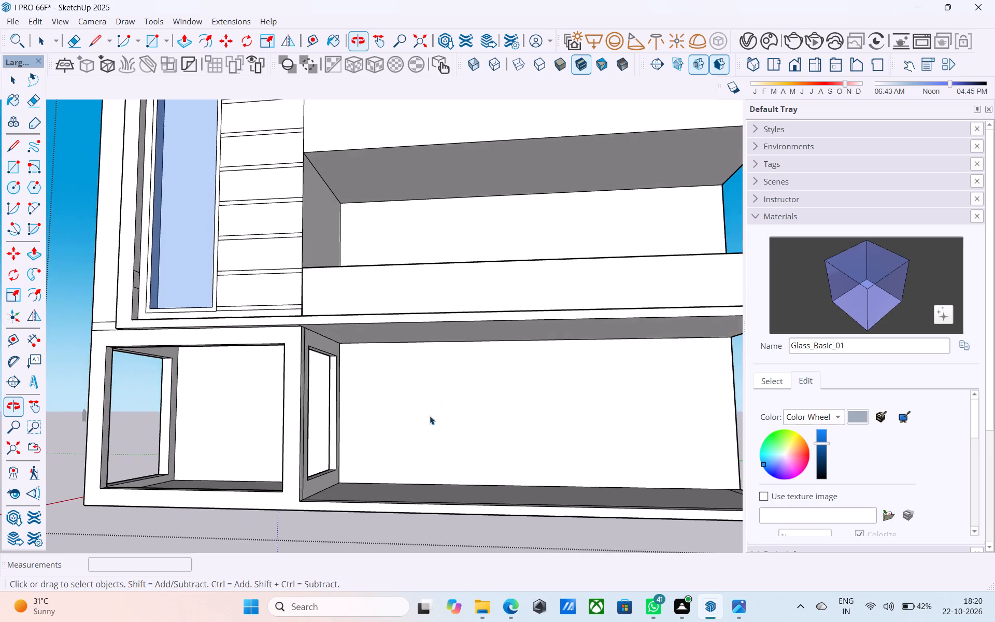
scroll(402, 454, "up", 3)
scroll(401, 456, "down", 4)
middle_click_drag(401, 455, 502, 454)
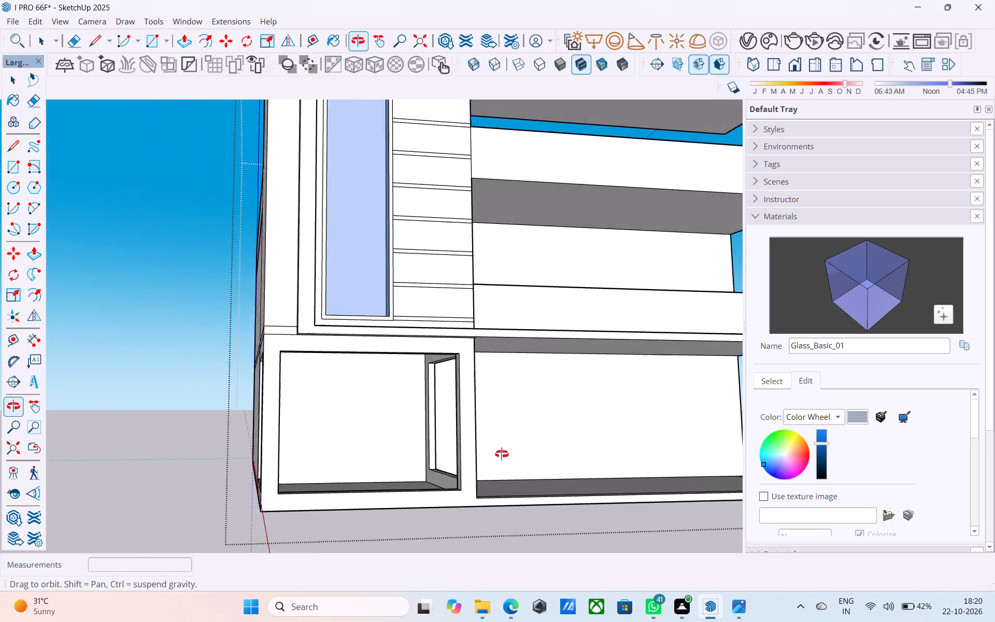
middle_click_drag(502, 454, 536, 471)
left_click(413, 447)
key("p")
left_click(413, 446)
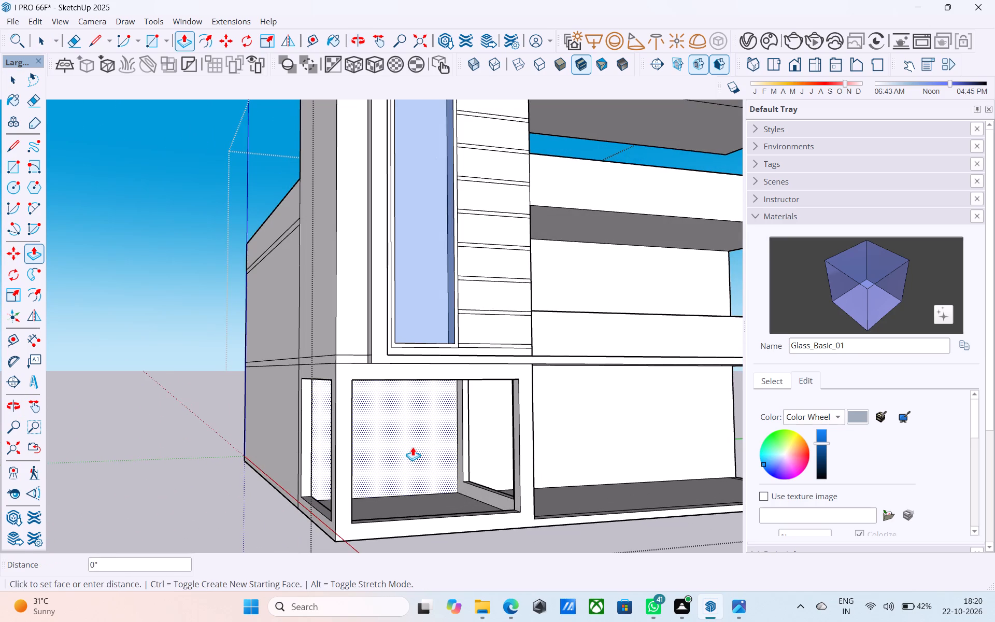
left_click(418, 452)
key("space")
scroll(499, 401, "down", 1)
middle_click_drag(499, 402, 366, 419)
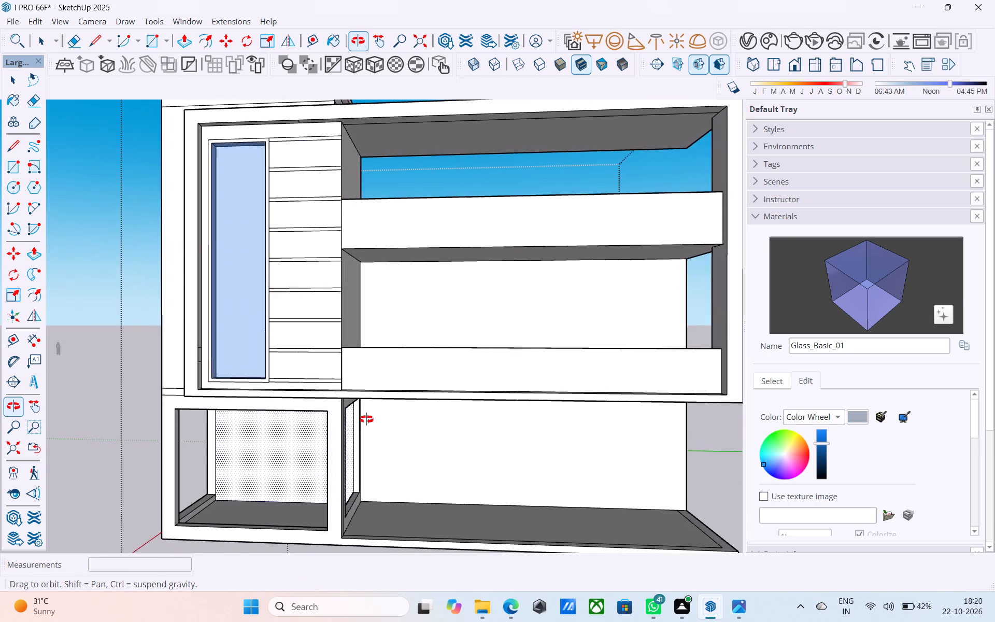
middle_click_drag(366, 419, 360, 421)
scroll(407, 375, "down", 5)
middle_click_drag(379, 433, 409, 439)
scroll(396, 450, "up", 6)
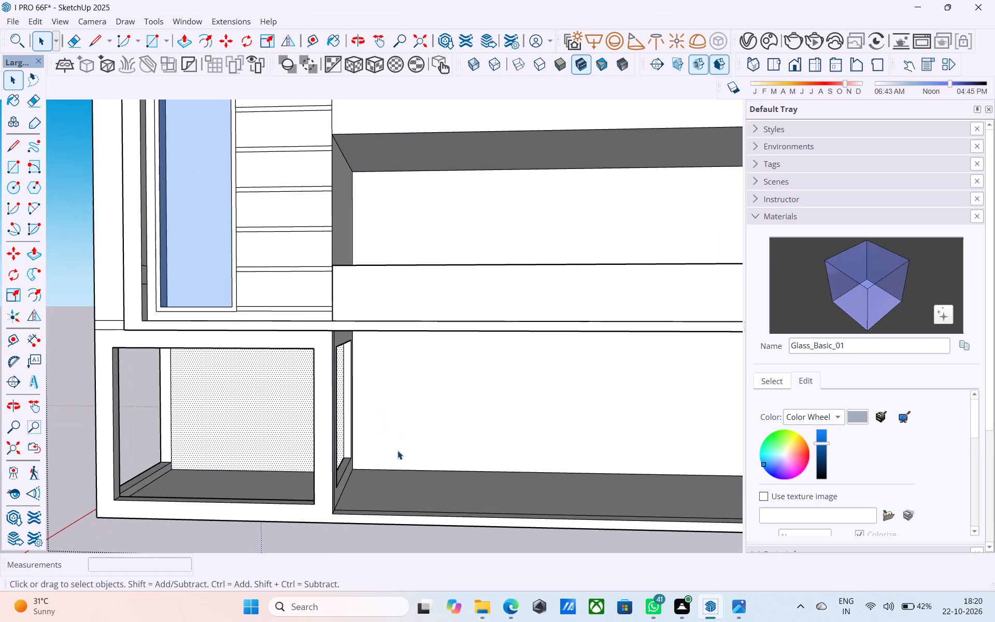
Place a vertical guide 1.5' in from the tower-side corner of the ground-floor back wall.
middle_click_drag(396, 444, 380, 443)
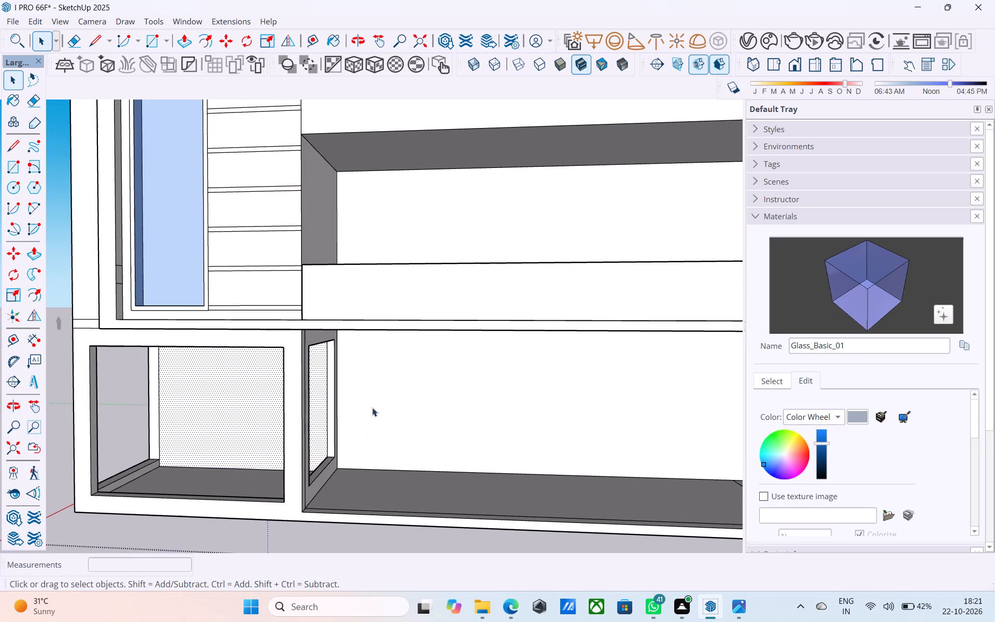
key("t")
left_click(338, 388)
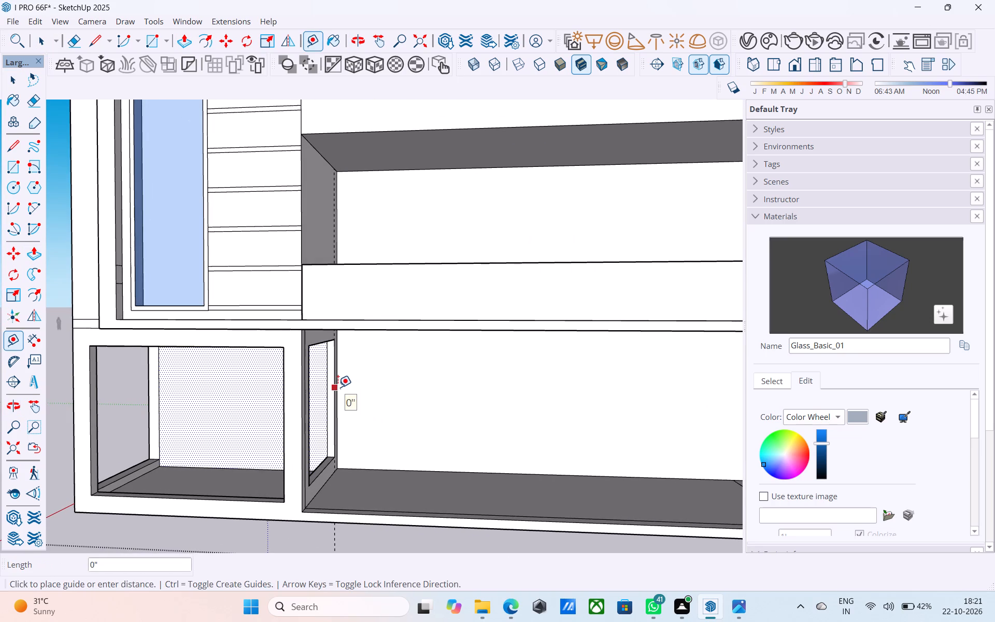
scroll(338, 387, "up", 9)
key("t")
left_click(335, 385)
scroll(389, 389, "down", 5)
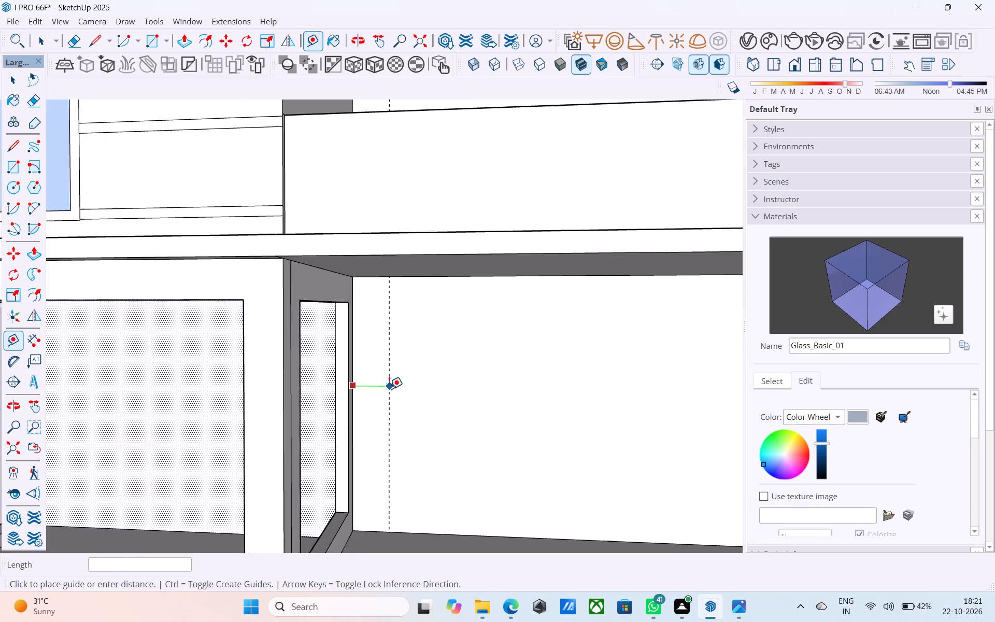
type("1.6'")
key("BackSpace")
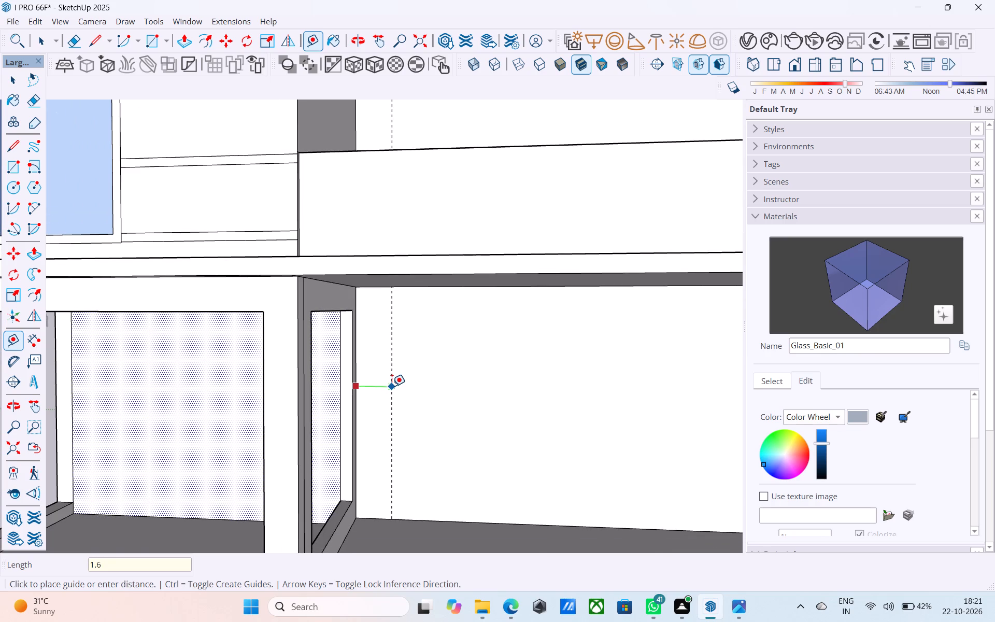
key("BackSpace")
type("5'")
key("Return")
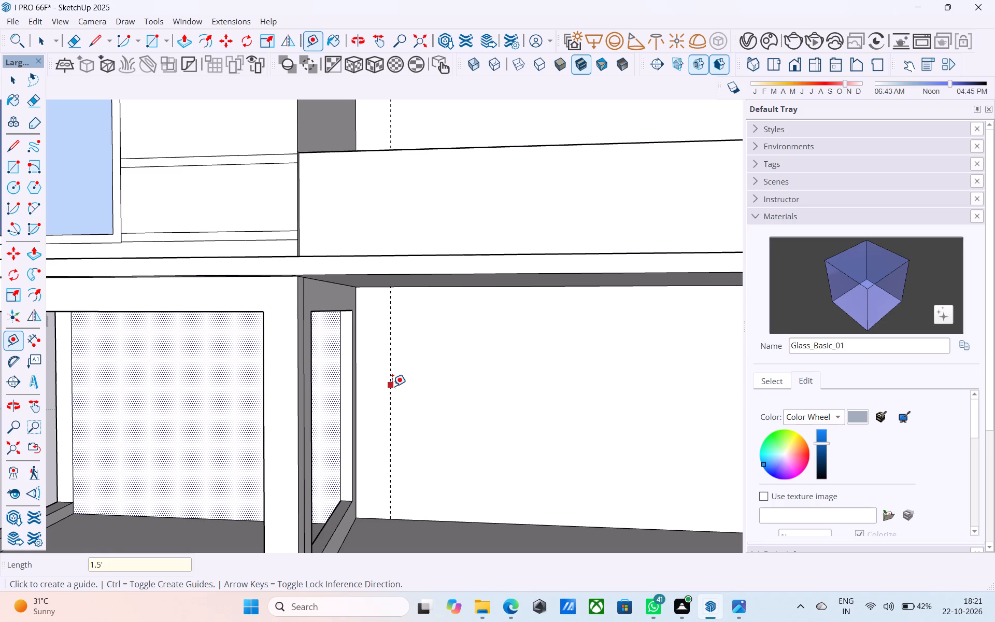
Draw a door rectangle 4' wide by 7' high on the ground-floor back wall, starting where the guide meets the floor.
scroll(392, 386, "down", 6)
middle_click_drag(390, 391, 379, 454)
scroll(419, 358, "down", 5)
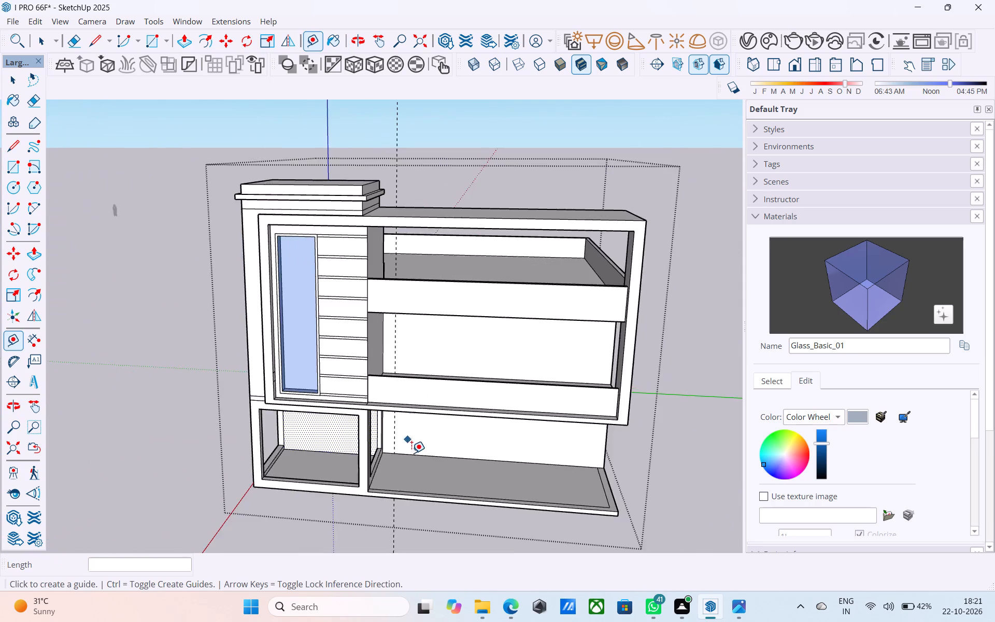
scroll(411, 453, "up", 6)
middle_click_drag(405, 454, 402, 444)
key("r")
scroll(402, 443, "up", 4)
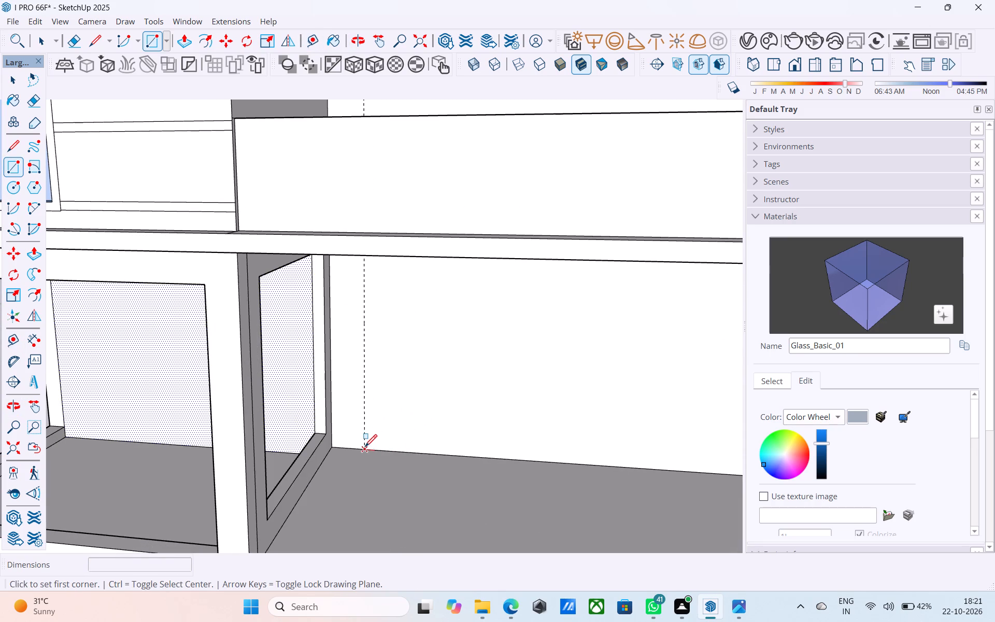
left_click(365, 448)
middle_click_drag(434, 319, 335, 297)
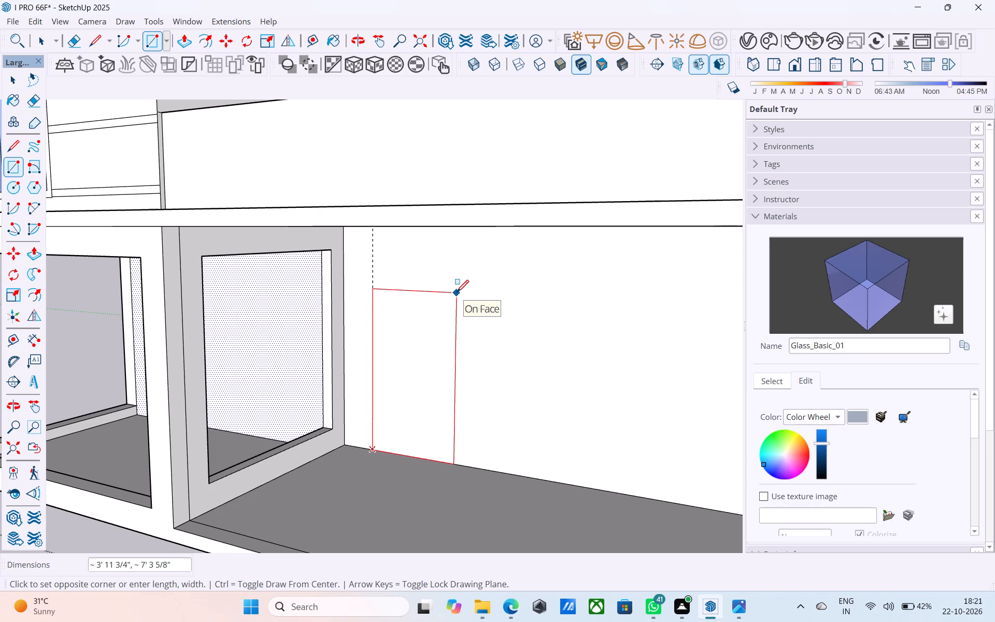
type("4',7")
key("apostrophe")
key("Return")
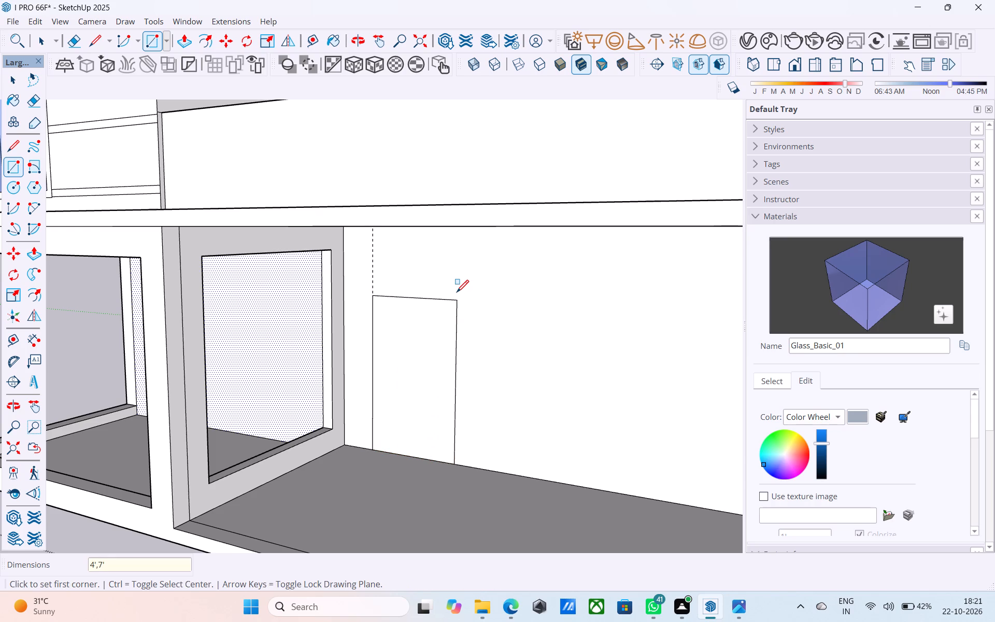
Offset the ground-floor door rectangle 3" inward to form its frame.
key("space")
middle_click_drag(455, 309, 666, 315)
scroll(667, 314, "down", 4)
scroll(369, 302, "down", 4)
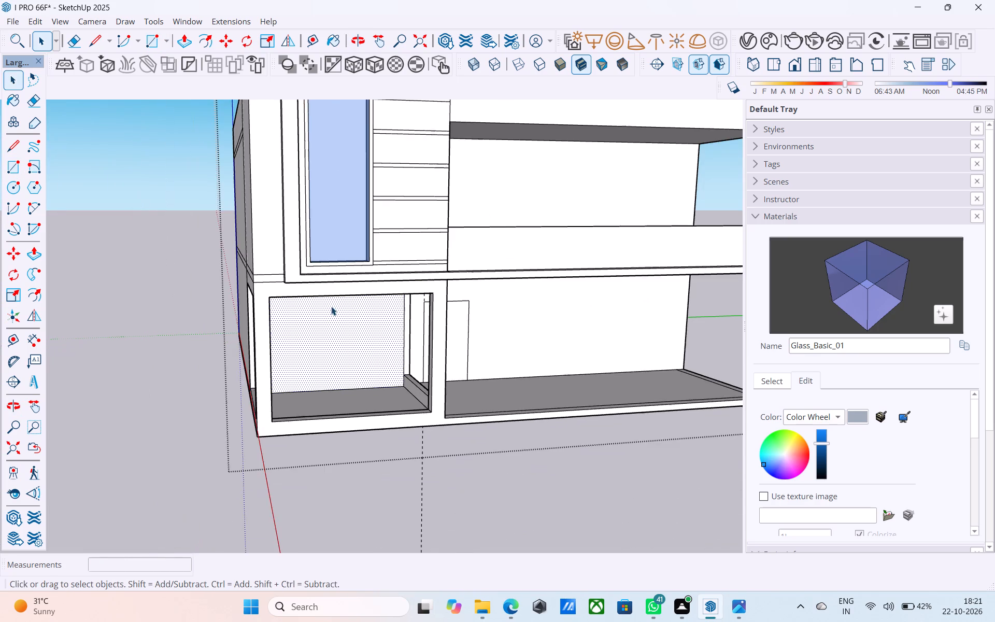
middle_click_drag(413, 313, 382, 310)
scroll(232, 293, "down", 1)
scroll(457, 296, "up", 3)
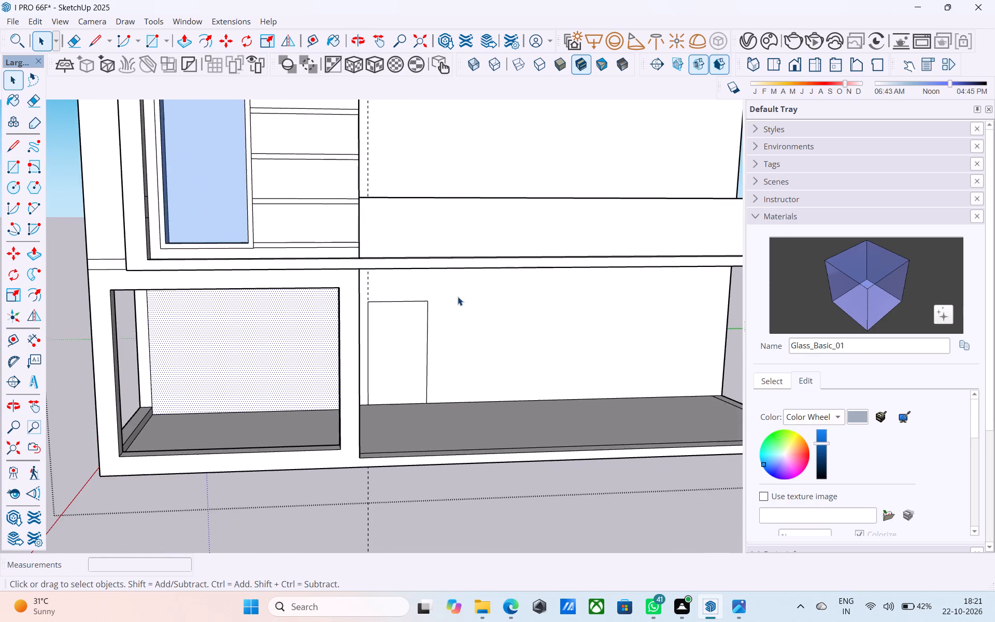
scroll(173, 327, "down", 5)
scroll(281, 331, "up", 5)
left_click(323, 342)
scroll(328, 342, "up", 3)
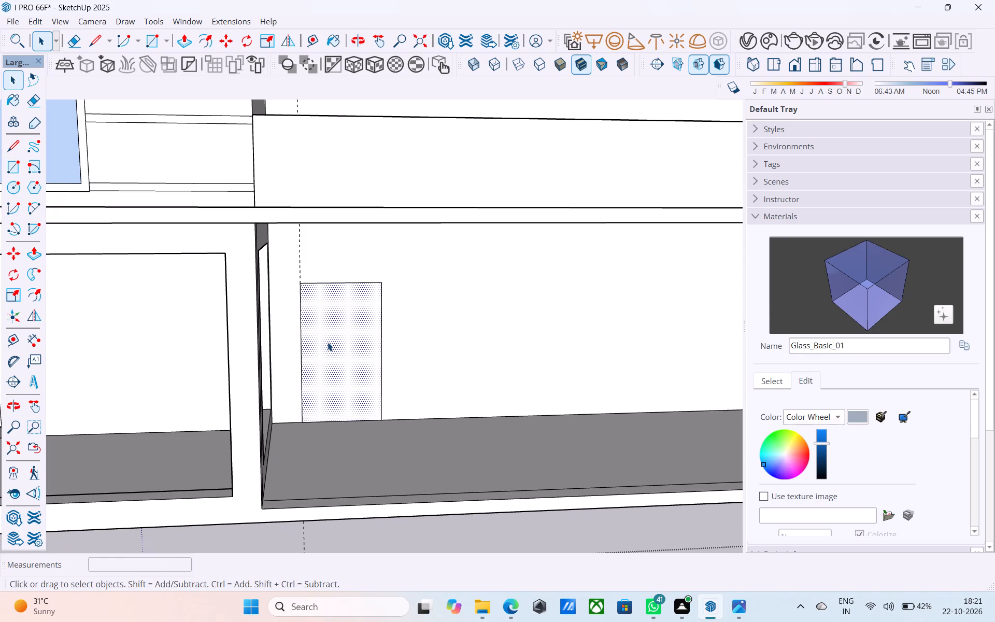
key("f")
left_click(328, 342)
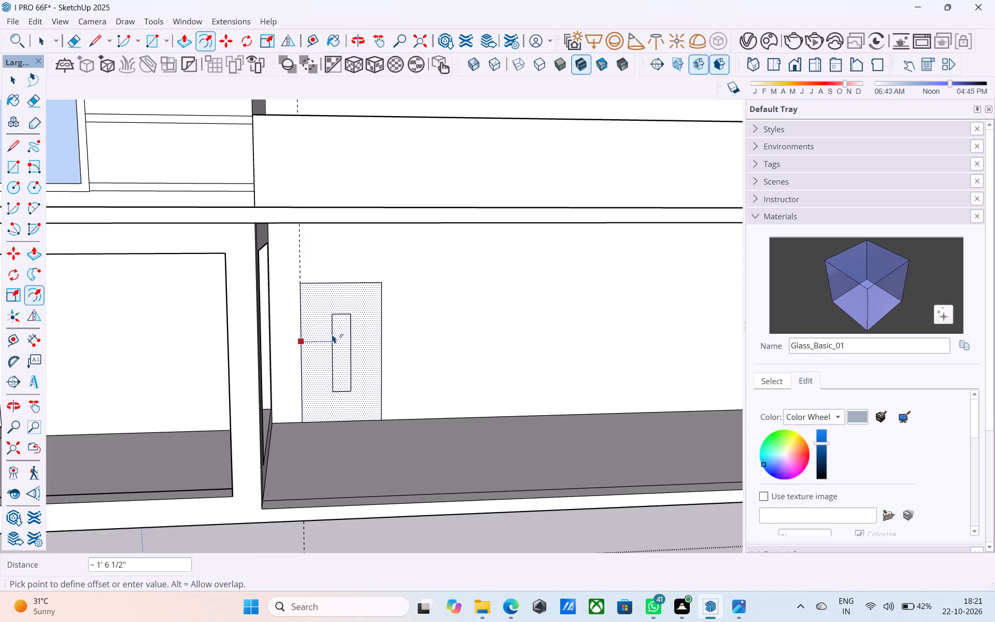
type("3\"")
key("Return")
key("space")
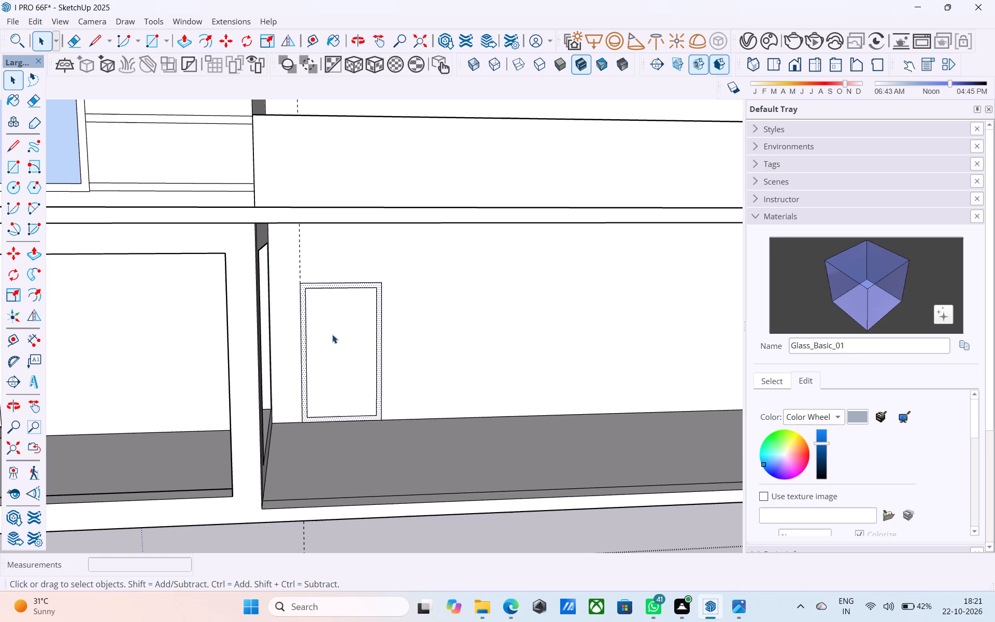
Push the inner face of the ground-floor door 6" into the wall.
left_click(332, 334)
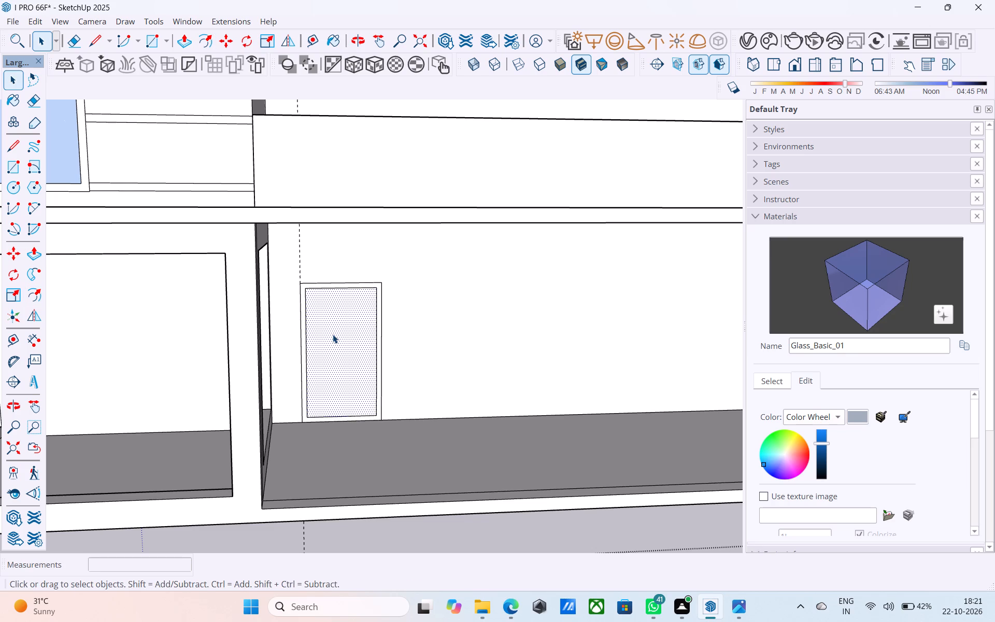
key("p")
left_click(333, 334)
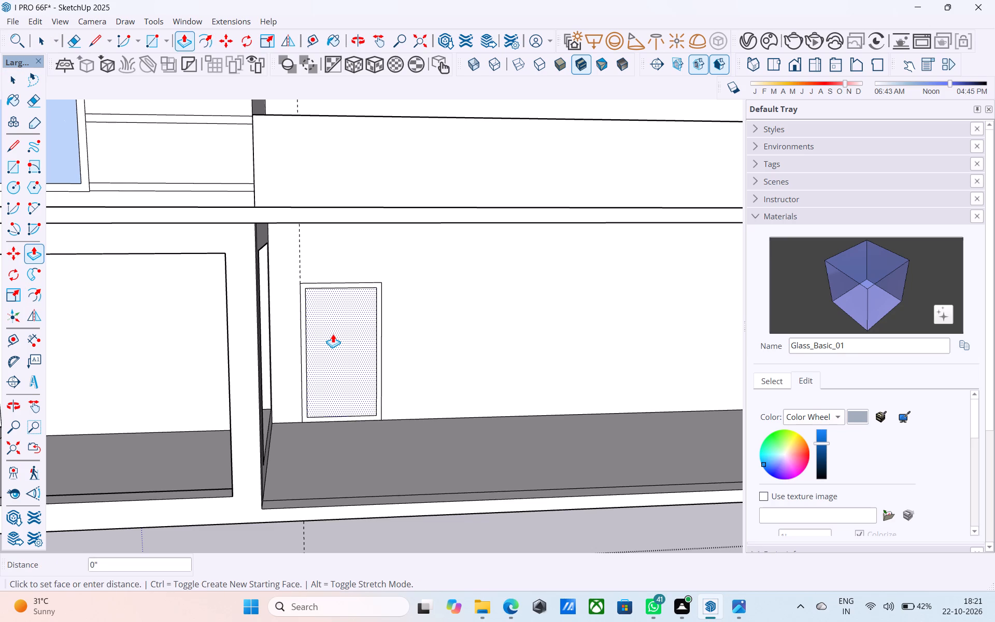
left_click(336, 313)
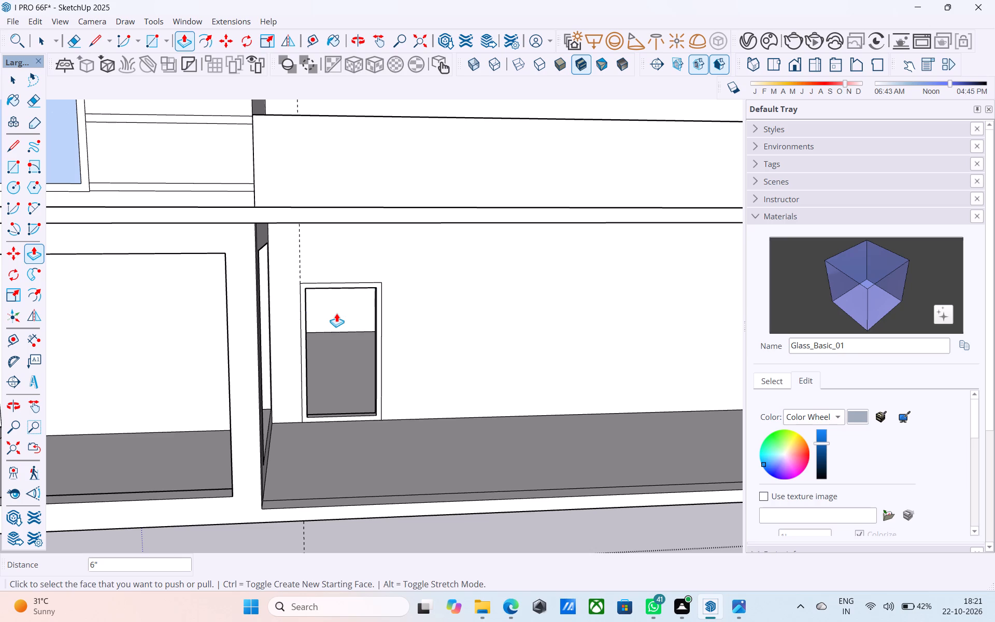
Draw a door rectangle 4' wide by 8' high on the first-floor back wall, starting where the guide meets the balcony floor.
scroll(333, 316, "down", 6)
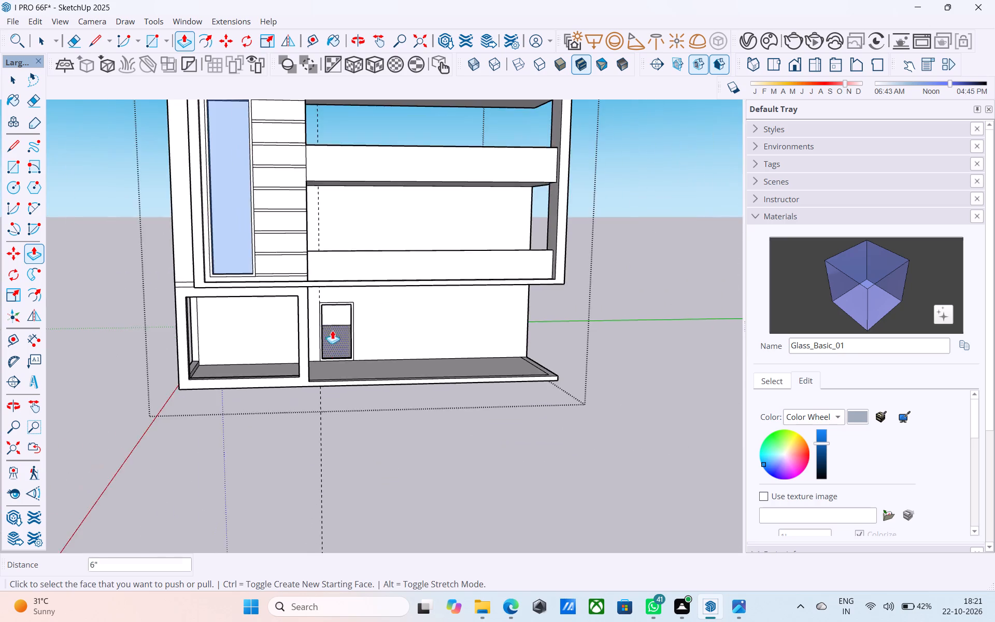
middle_click_drag(332, 332, 319, 440)
middle_click_drag(308, 346, 308, 302)
scroll(323, 285, "up", 8)
key("r")
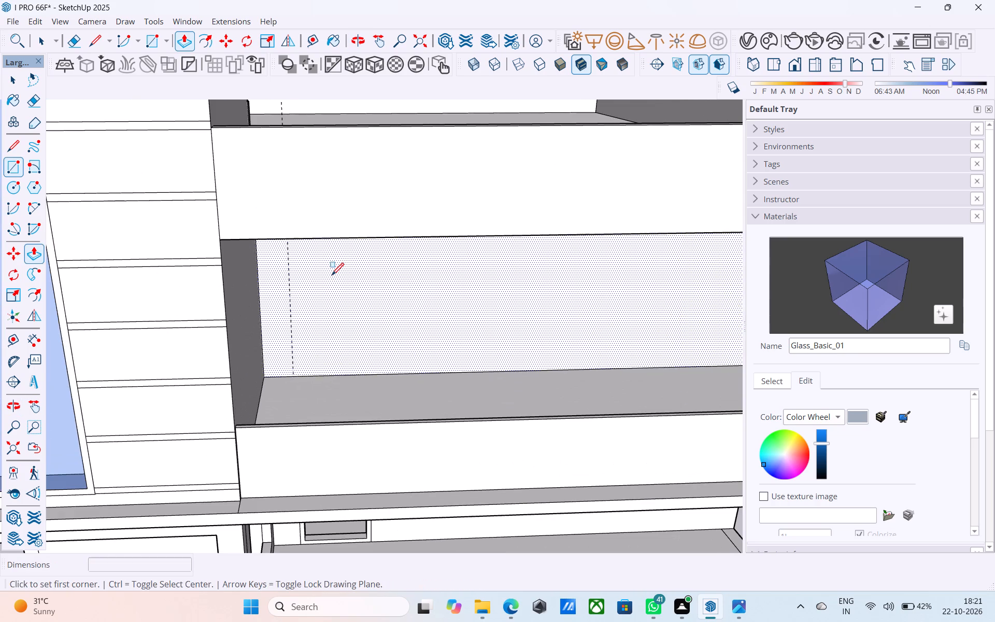
left_click(295, 375)
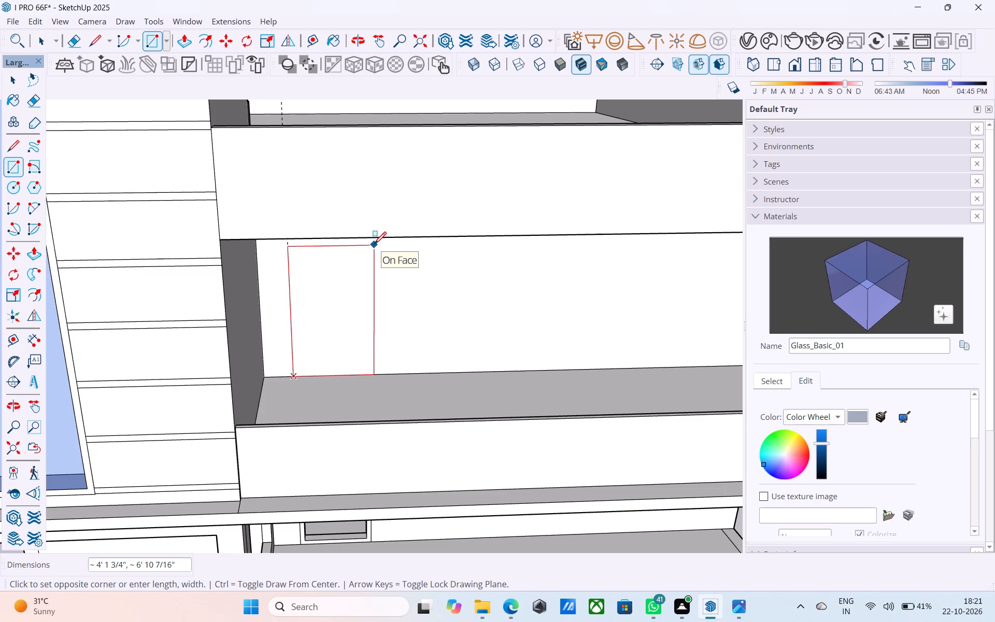
type("7',4'")
key("Return")
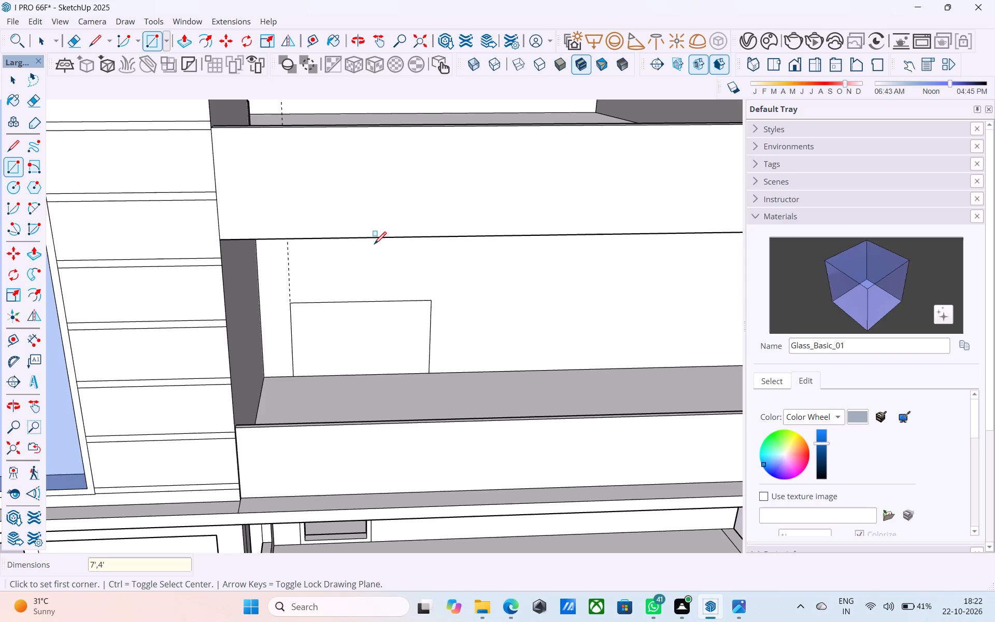
type("4',7'")
key("BackSpace")
key("BackSpace")
type("8'")
key("Return")
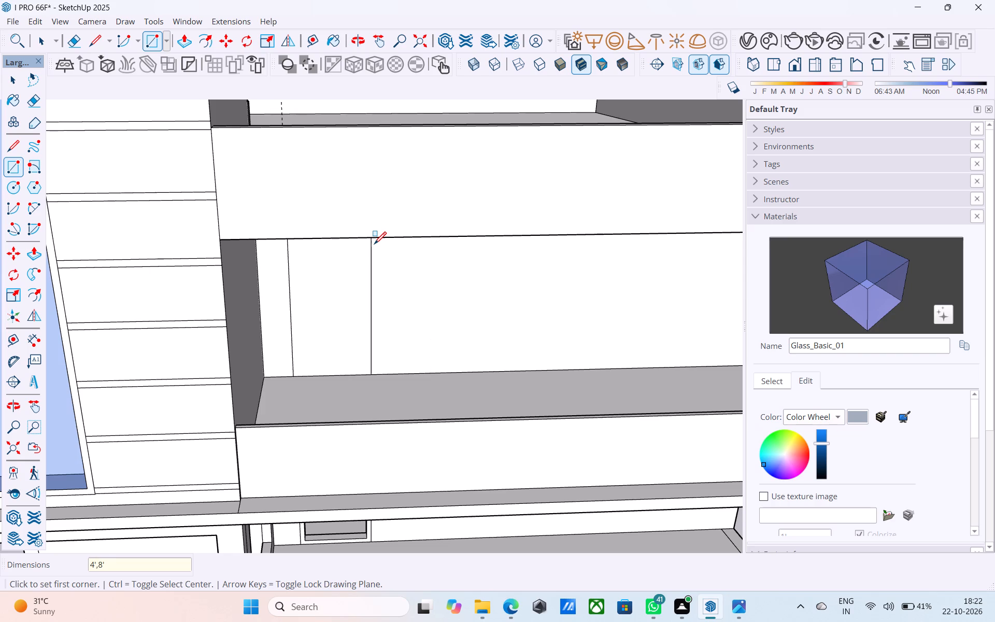
Offset the first-floor door rectangle 3" inward to form its frame.
scroll(372, 231, "down", 6)
middle_click_drag(345, 292, 332, 239)
scroll(314, 423, "down", 4)
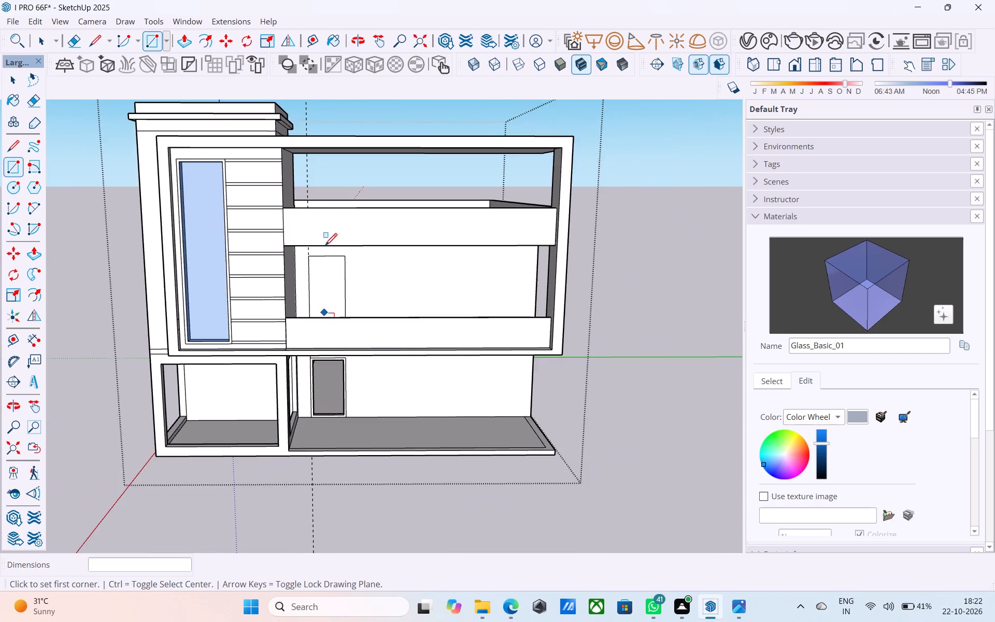
scroll(325, 224, "up", 4)
middle_click_drag(325, 283, 324, 265)
scroll(324, 265, "up", 5)
key("space")
left_click(325, 287)
scroll(325, 287, "up", 1)
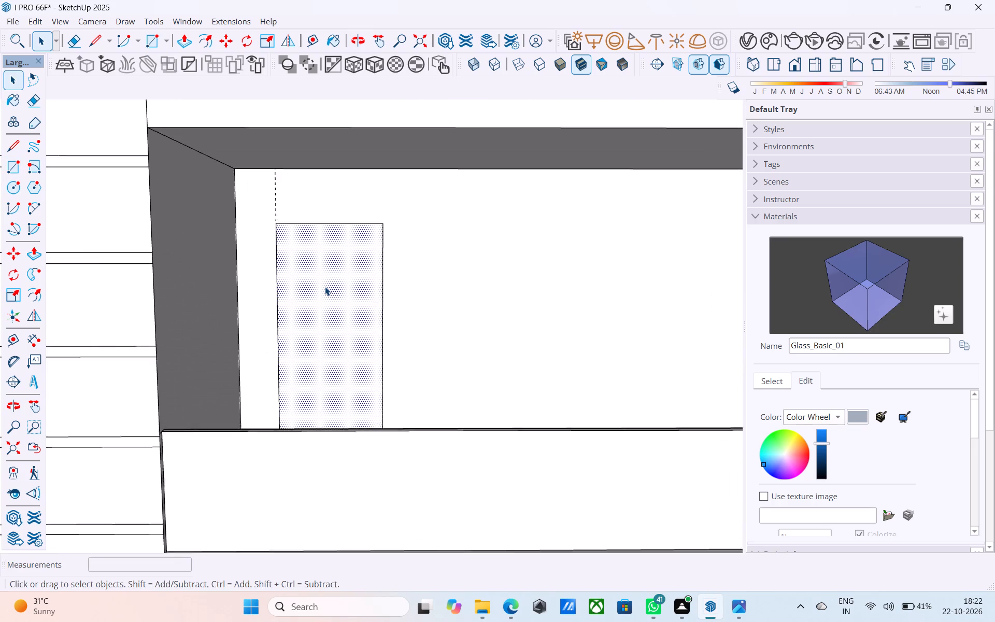
scroll(325, 287, "up", 2)
key("f")
left_click(325, 287)
key("3")
key("shift+quotedbl")
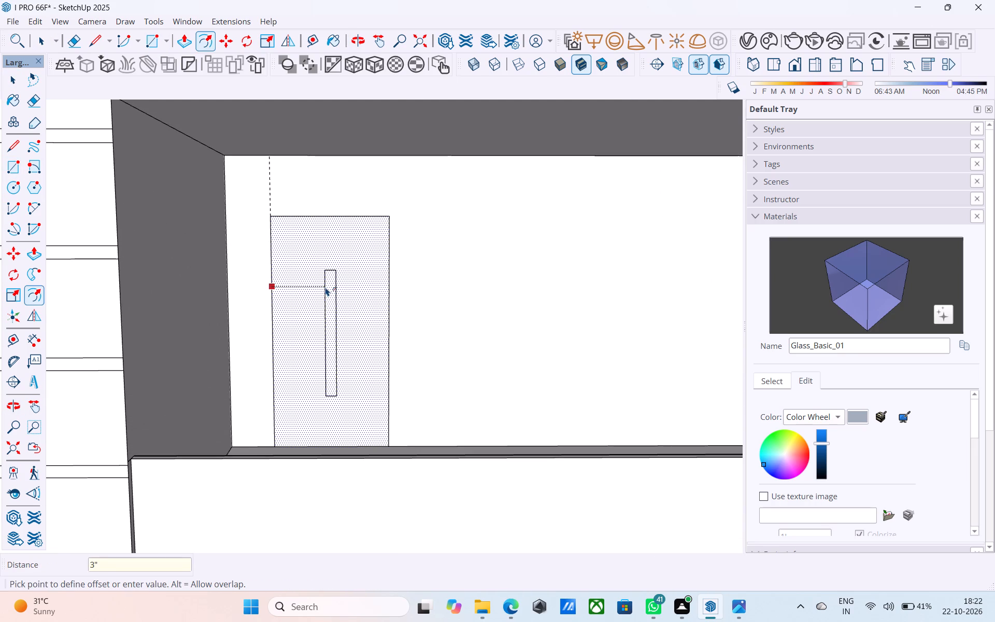
key("Return")
key("space")
Push the inner face of the first-floor door 6" into the wall.
left_click(325, 287)
key("p")
left_click(328, 305)
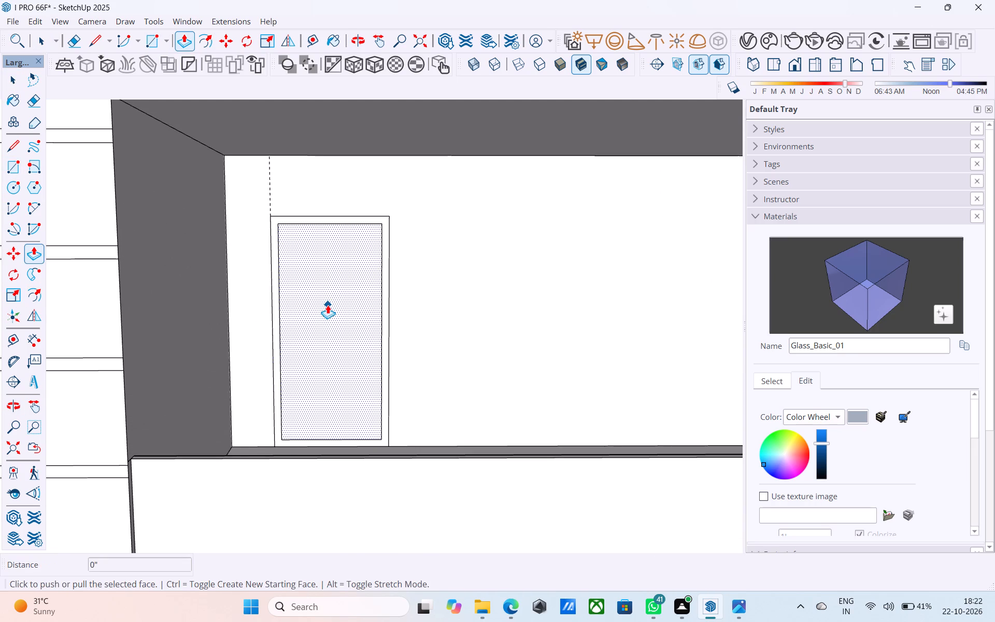
scroll(342, 256, "up", 3)
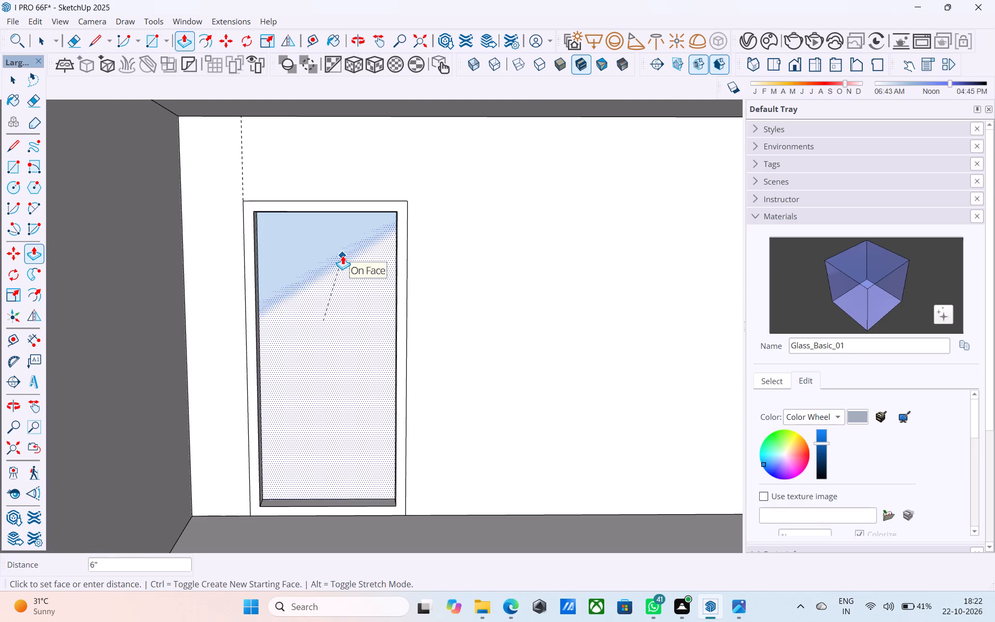
left_click(343, 256)
key("space")
Place a horizontal guide 3' above the balcony floor line on the first-floor back wall.
scroll(343, 252, "down", 4)
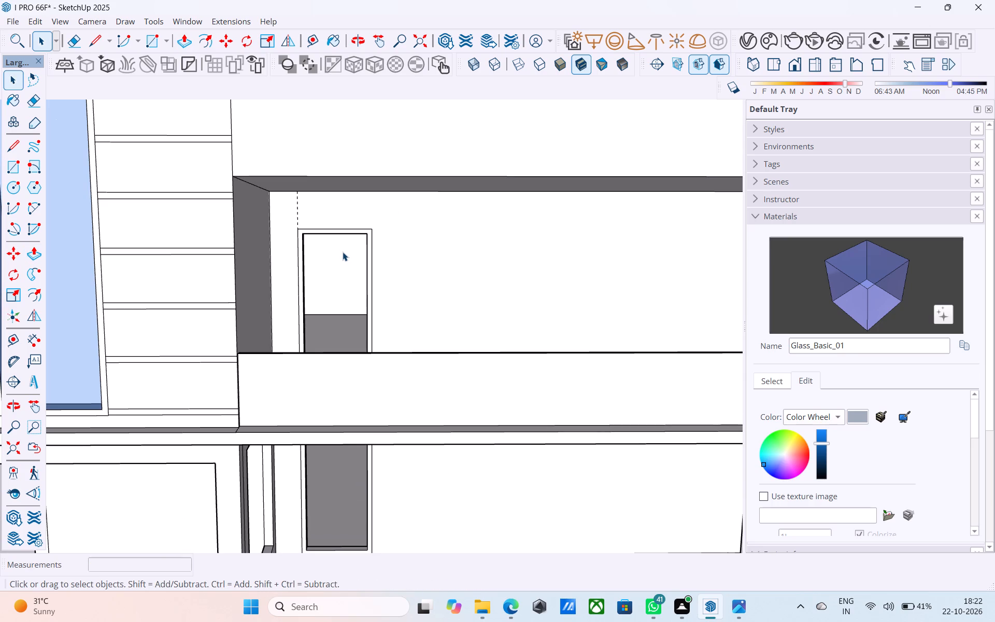
scroll(224, 289, "down", 2)
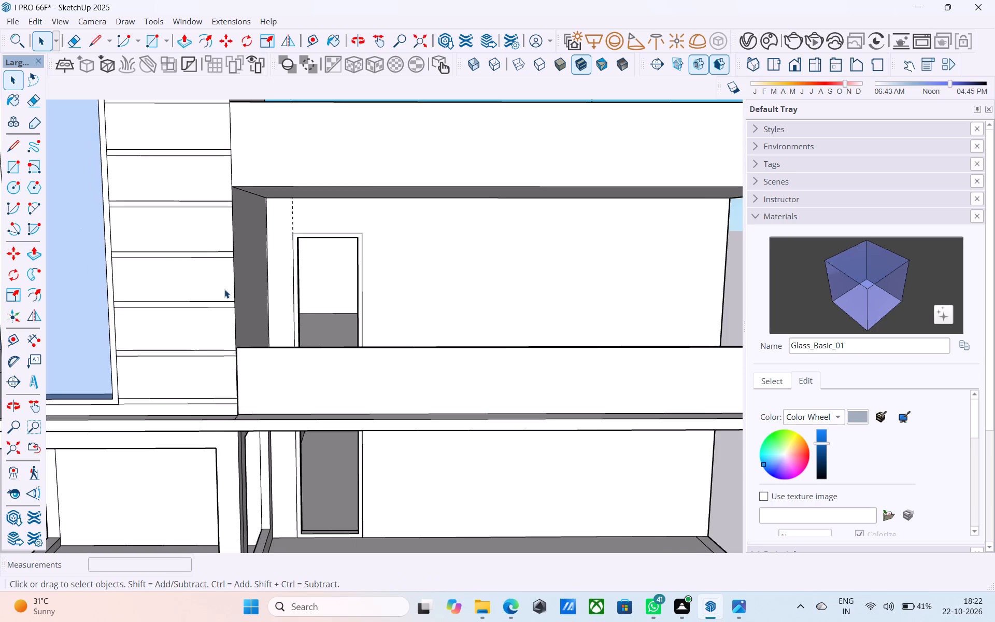
scroll(224, 289, "down", 3)
middle_click_drag(286, 277, 289, 310)
scroll(293, 284, "down", 3)
scroll(354, 330, "up", 5)
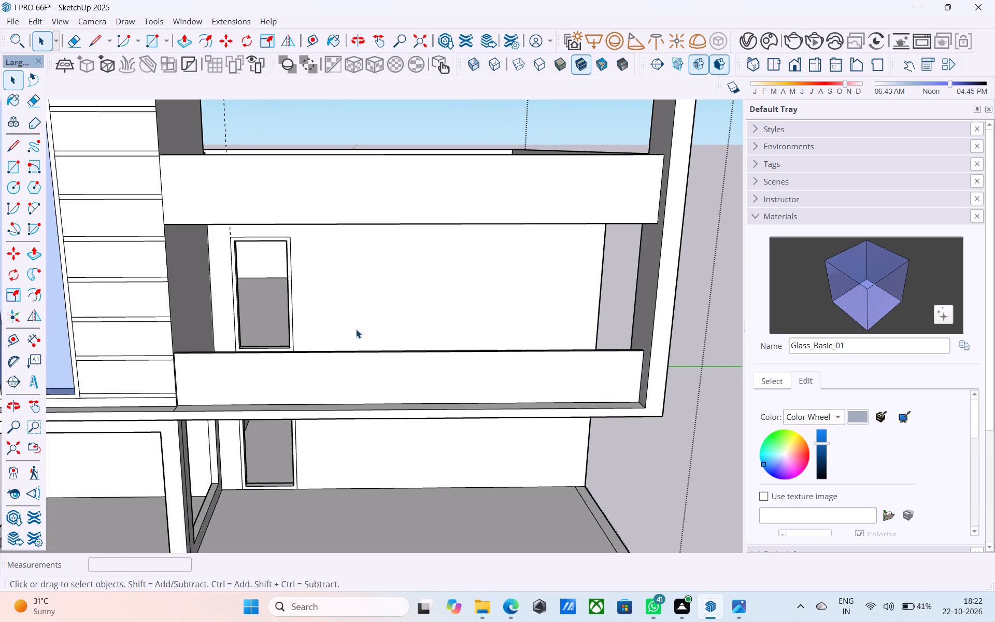
middle_click_drag(355, 338, 322, 336)
scroll(326, 339, "up", 4)
key("t")
middle_click_drag(328, 354, 328, 381)
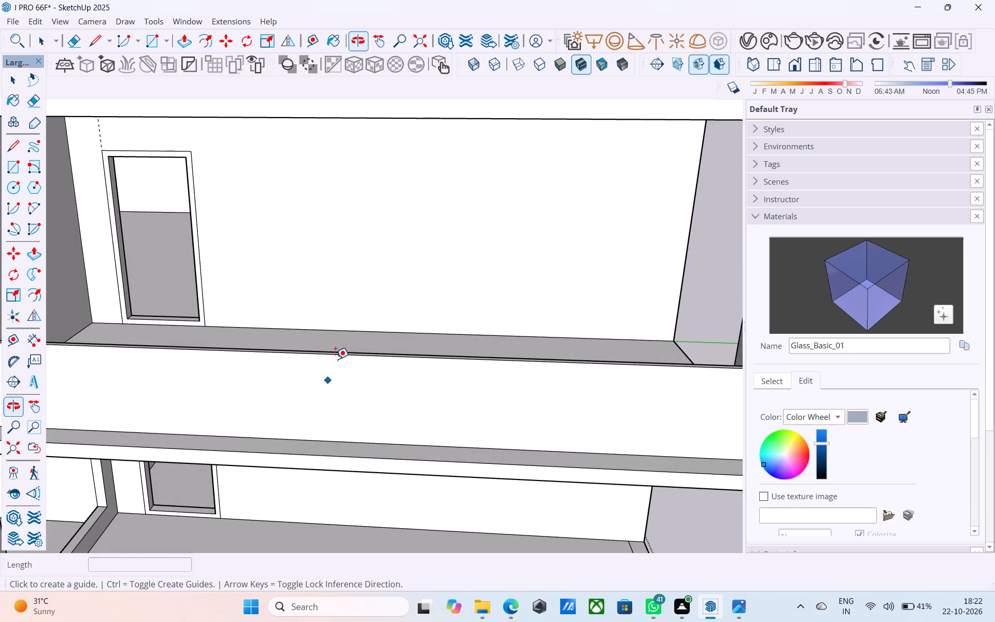
left_click(345, 330)
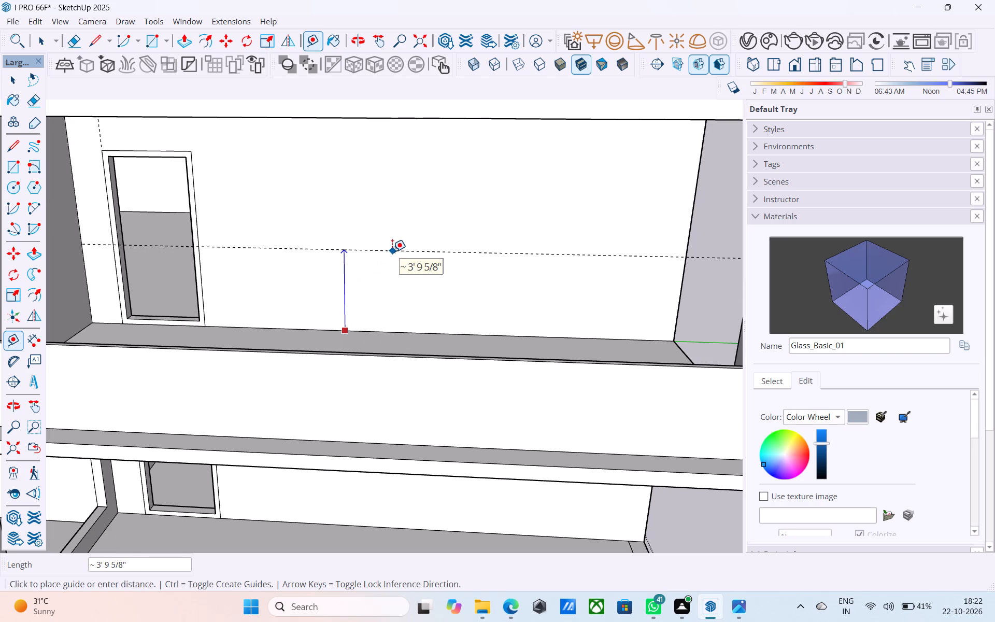
type("3'")
key("Return")
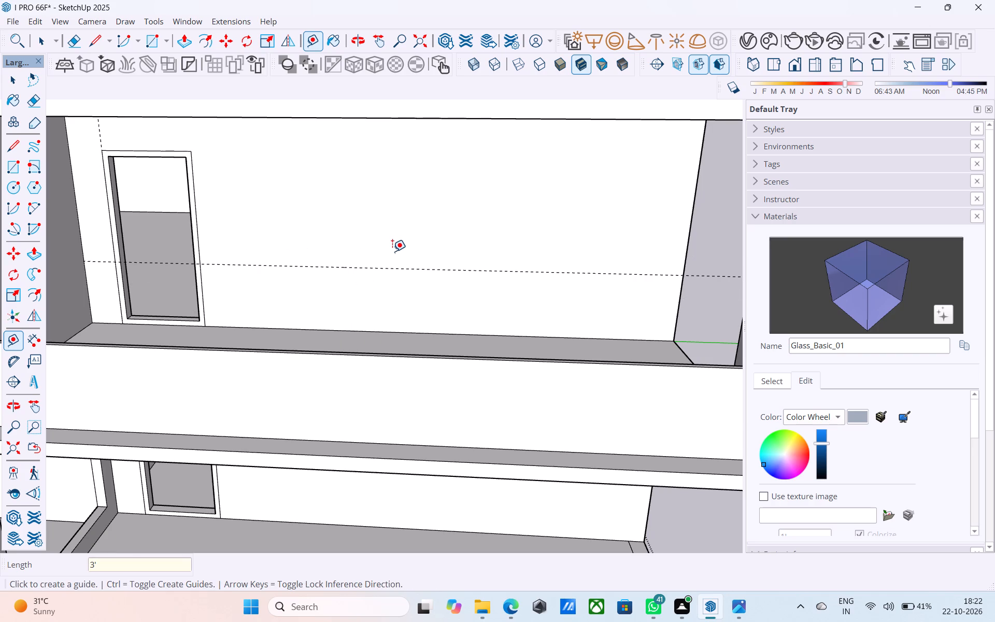
Place a horizontal guide 3' above the floor line on the ground-floor back wall.
scroll(397, 249, "down", 3)
middle_click_drag(401, 305, 392, 296)
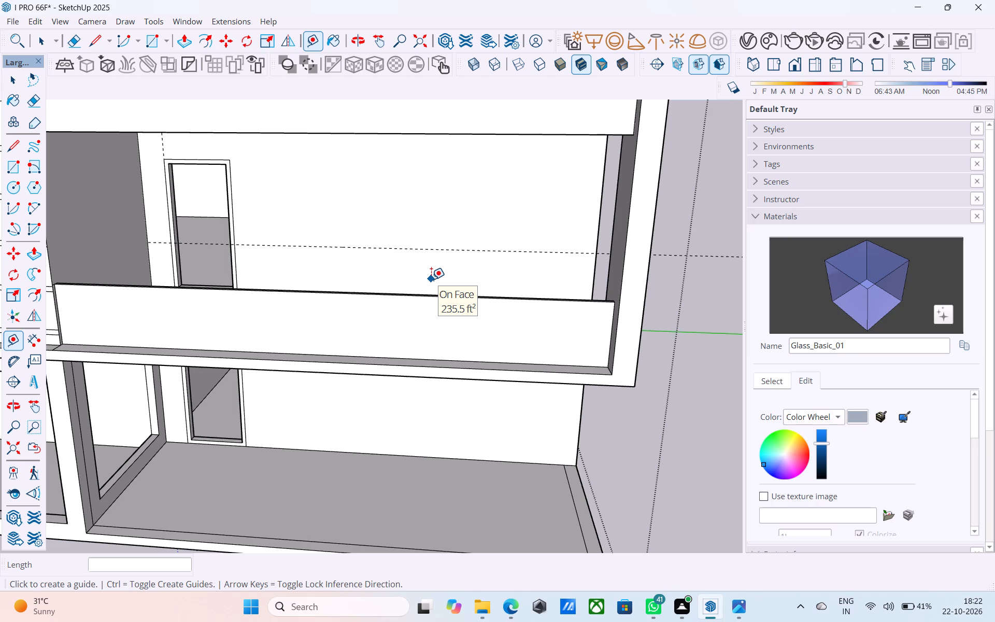
scroll(431, 279, "down", 4)
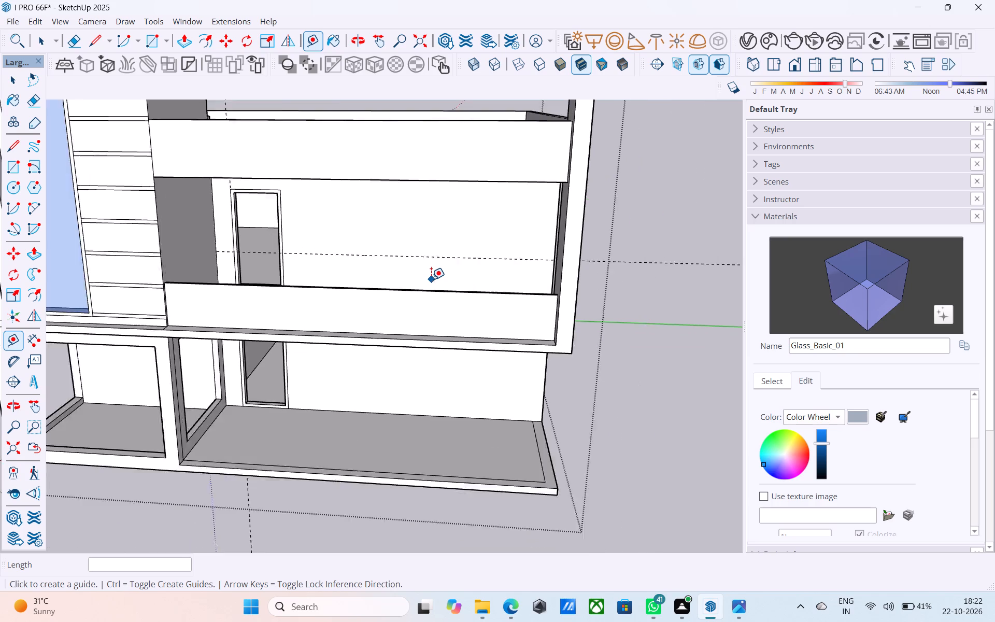
middle_click_drag(419, 351, 400, 339)
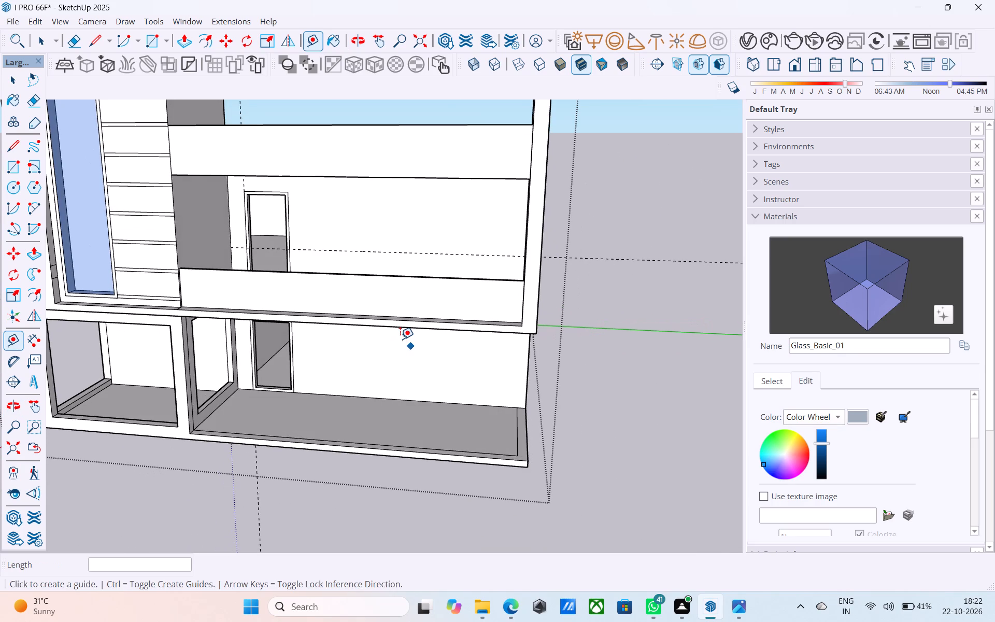
scroll(399, 361, "up", 5)
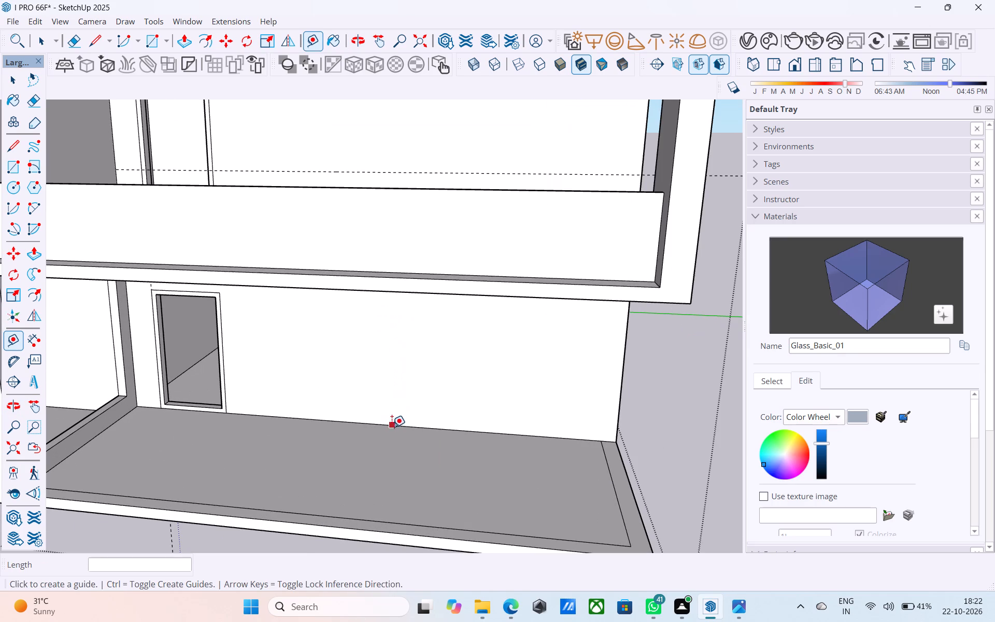
left_click(393, 423)
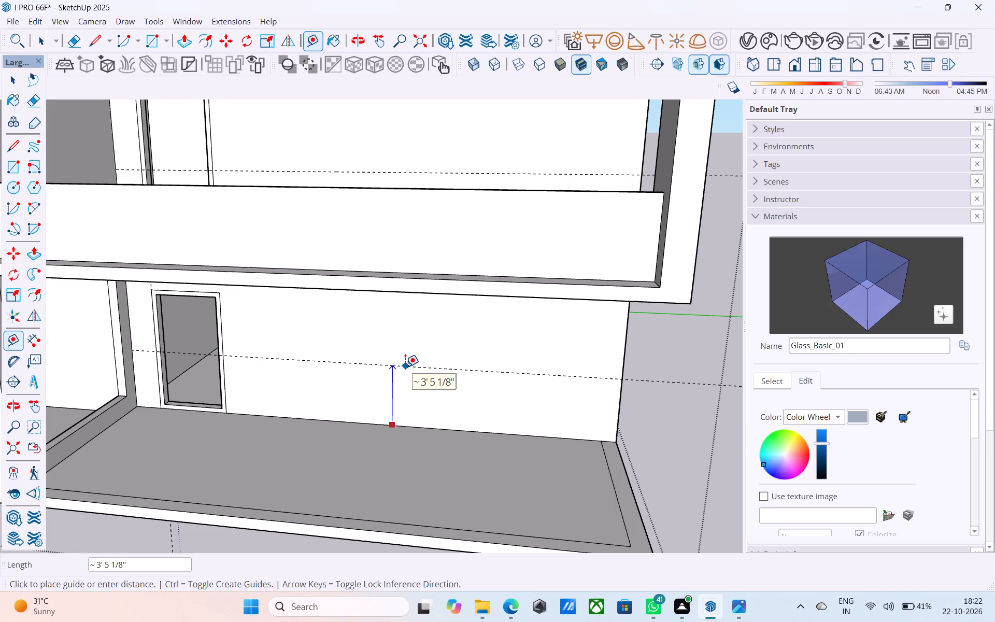
type("3'")
key("Return")
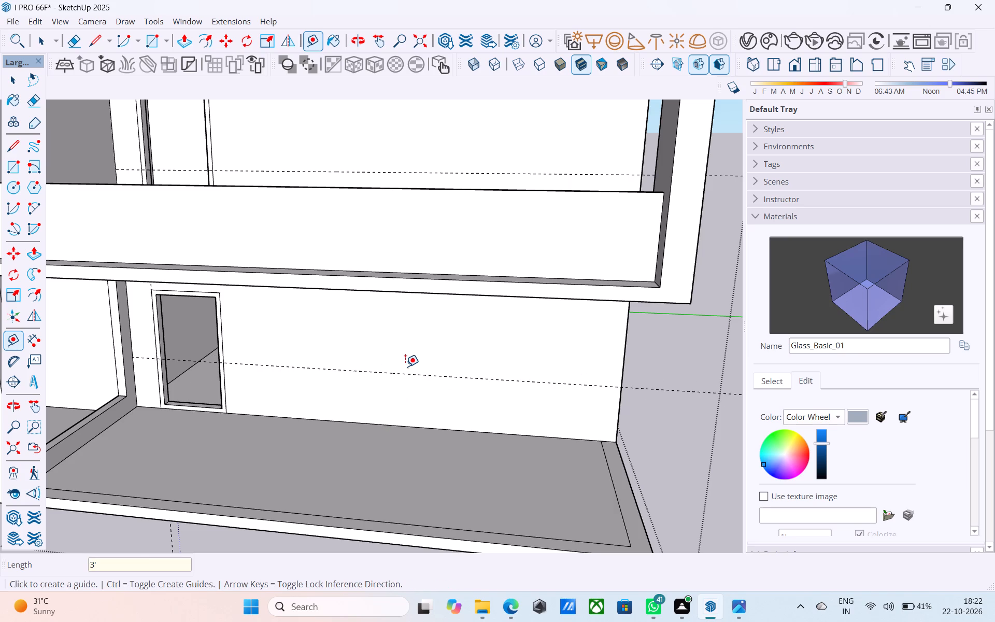
Place a vertical guide 2' from the ground-floor door's outer side edge, toward the open part of the back wall.
middle_click_drag(405, 366, 427, 341)
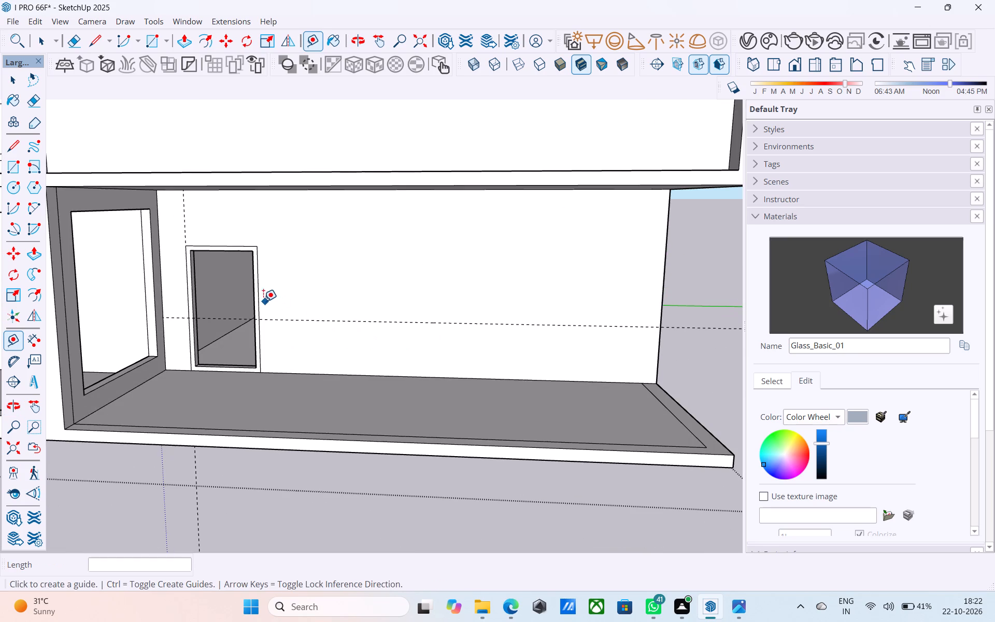
left_click(261, 300)
scroll(290, 294, "down", 2)
middle_click_drag(290, 294, 286, 308)
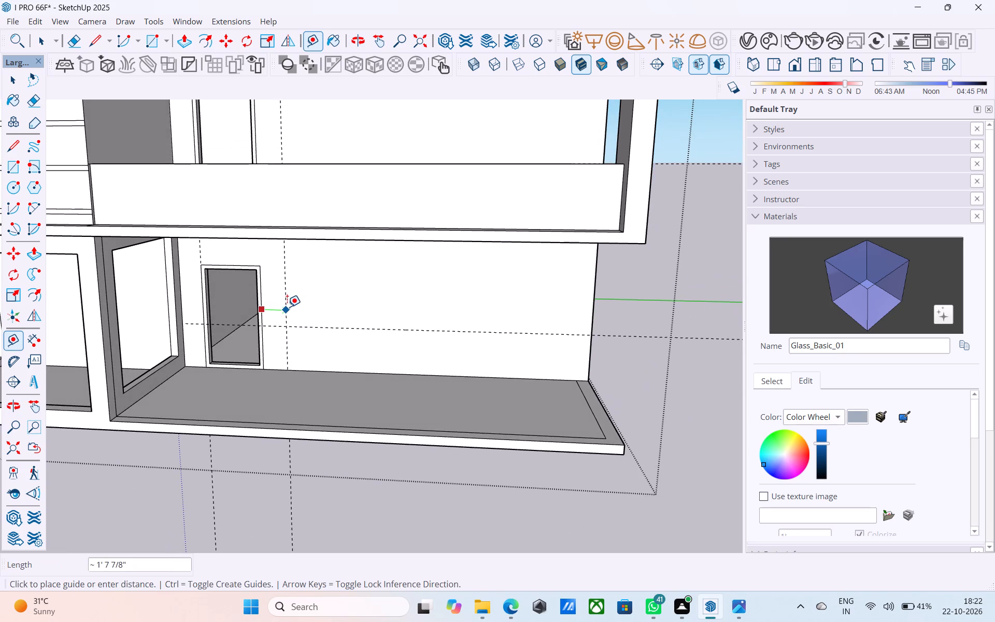
type("2'")
key("Return")
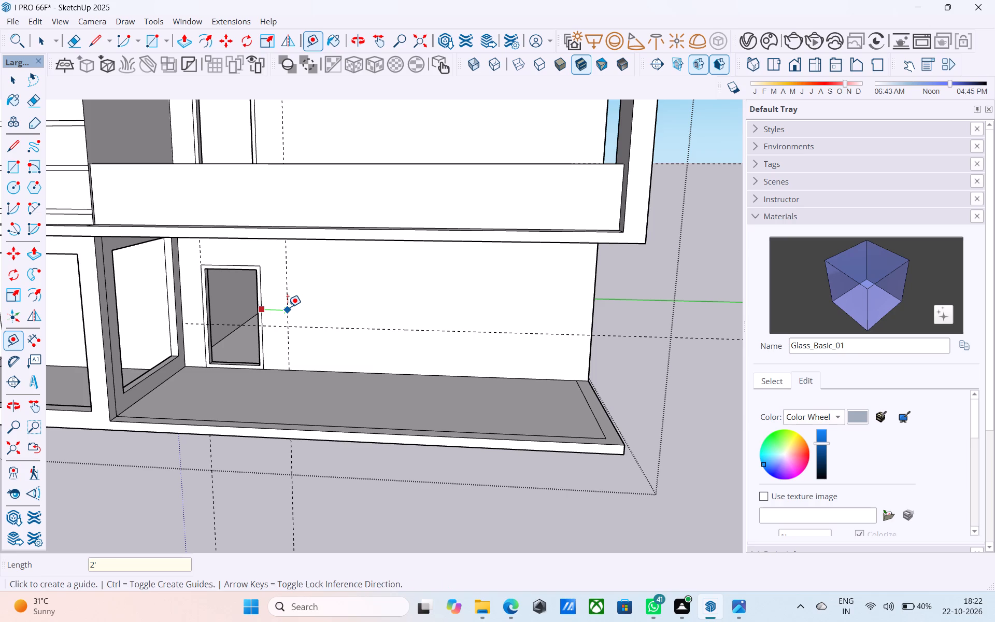
Draw a window rectangle 10' wide by 5' high on the first-floor back wall, starting at the intersection of the guides.
scroll(284, 306, "down", 1)
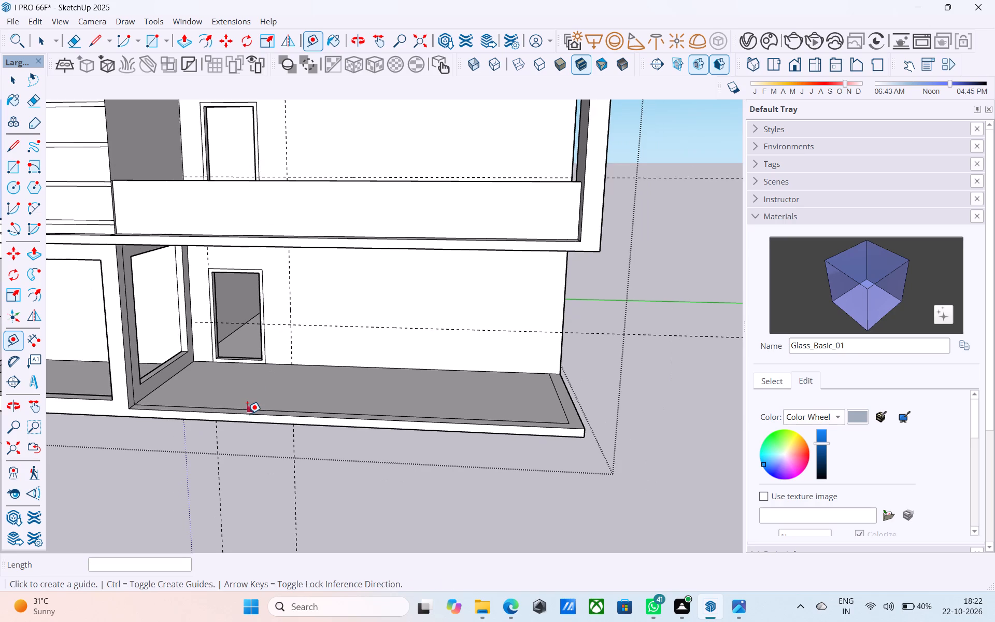
scroll(249, 413, "down", 2)
middle_click_drag(243, 417, 243, 416)
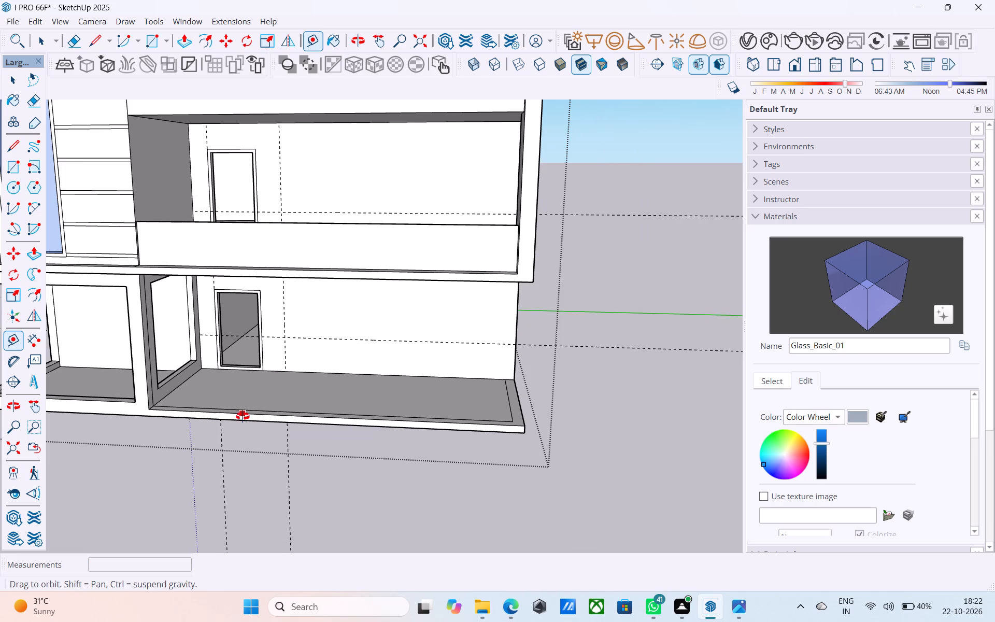
middle_click_drag(243, 416, 248, 413)
middle_click_drag(200, 433, 207, 423)
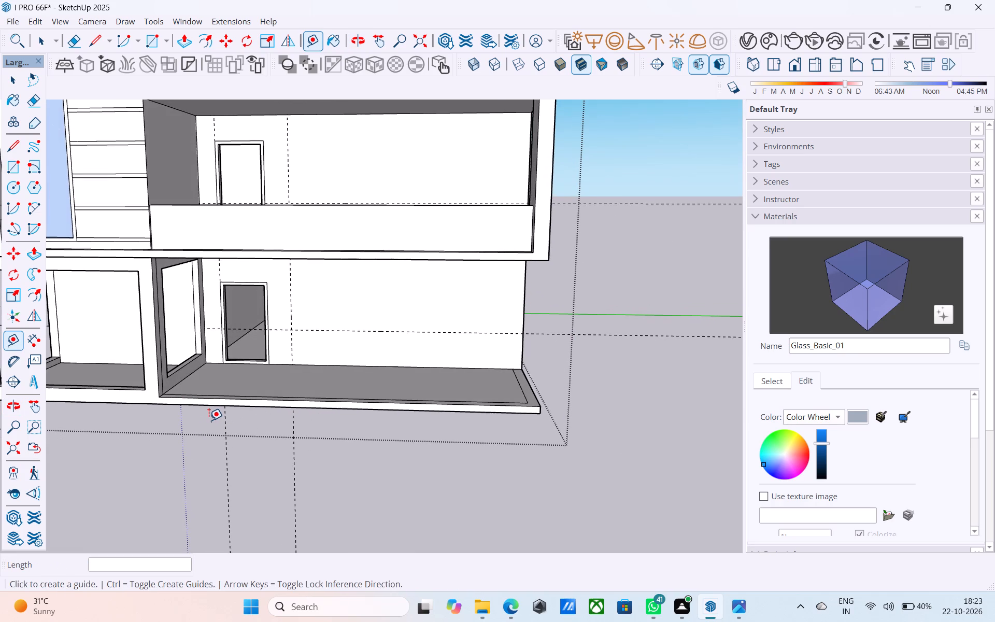
middle_click_drag(210, 419, 254, 419)
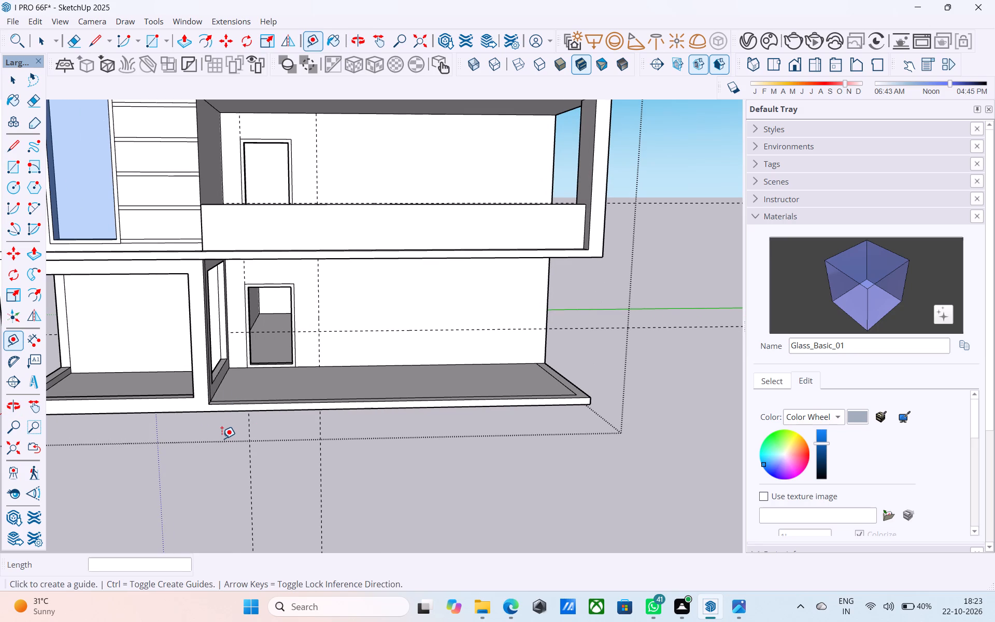
scroll(222, 438, "down", 2)
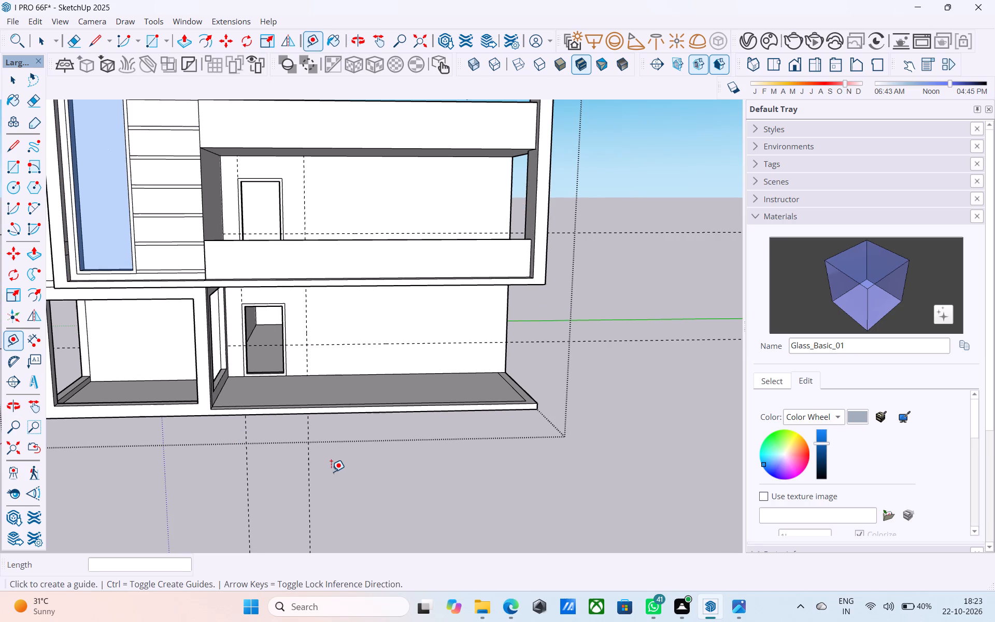
scroll(332, 472, "down", 3)
middle_click_drag(272, 413, 268, 435)
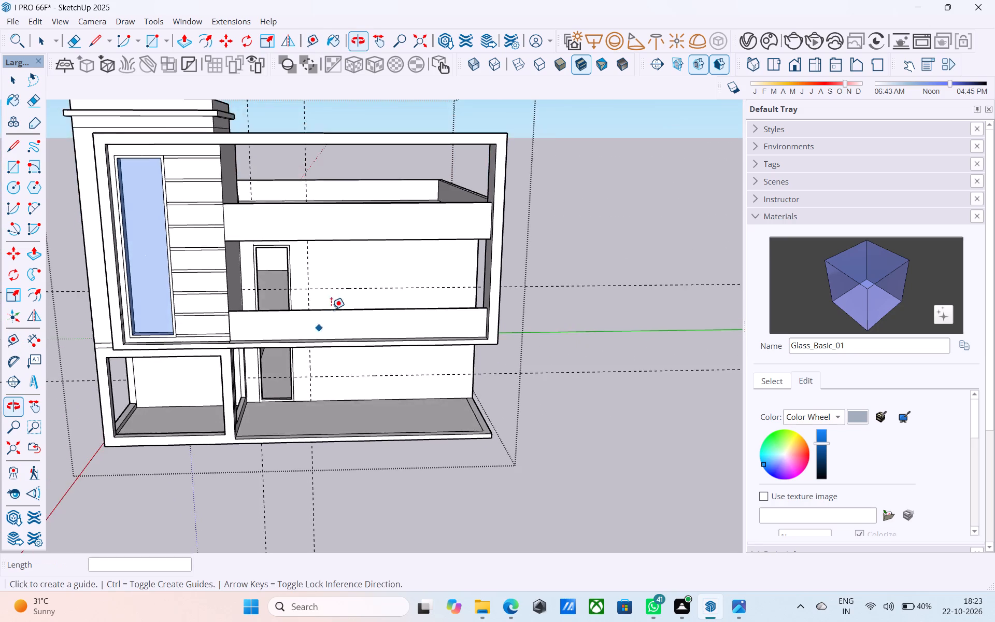
scroll(335, 298, "up", 8)
key("r")
middle_click_drag(336, 295, 339, 337)
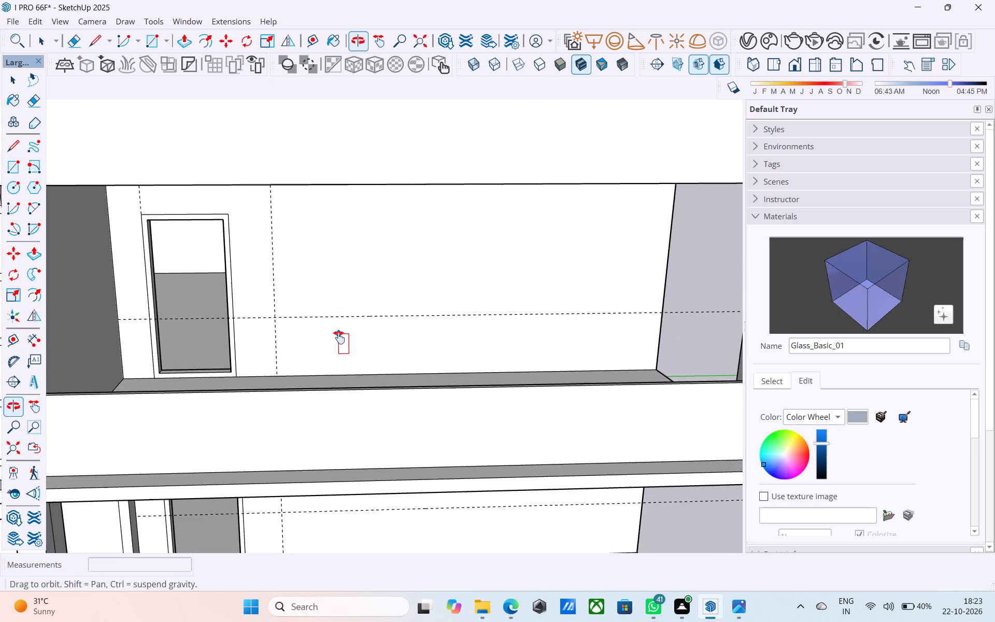
middle_click_drag(339, 337, 336, 334)
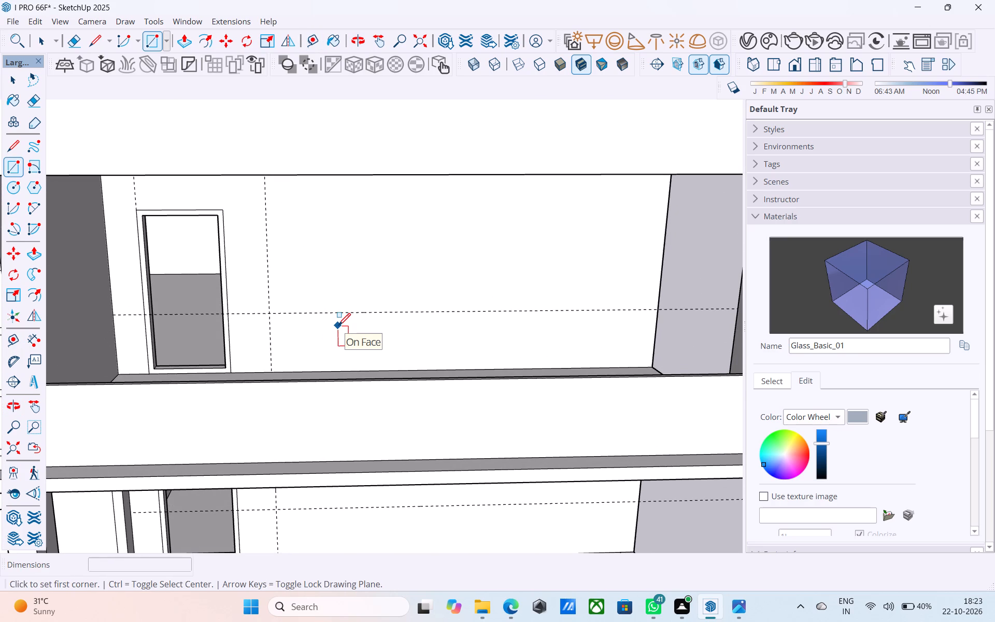
left_click(270, 313)
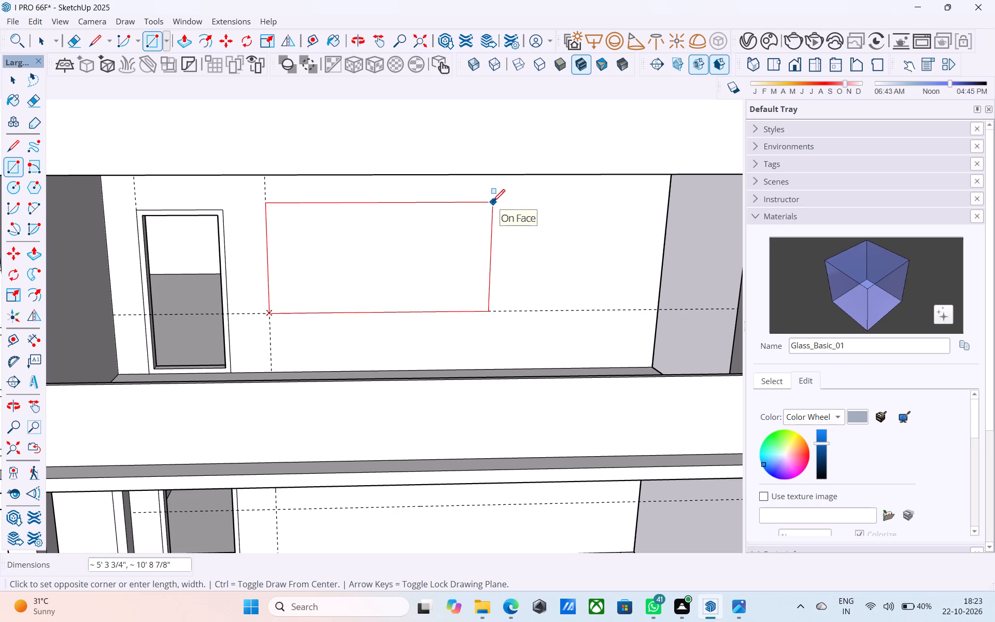
type("5',10'")
key("Return")
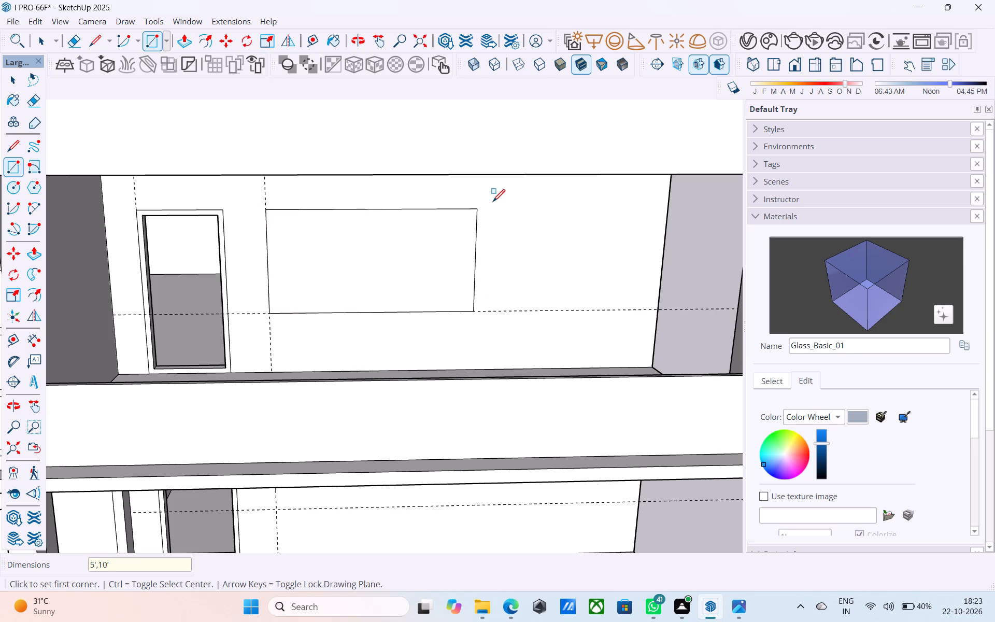
Draw a window rectangle 10' wide by 5' high on the ground-floor back wall, starting at the intersection of the guides.
scroll(491, 205, "down", 3)
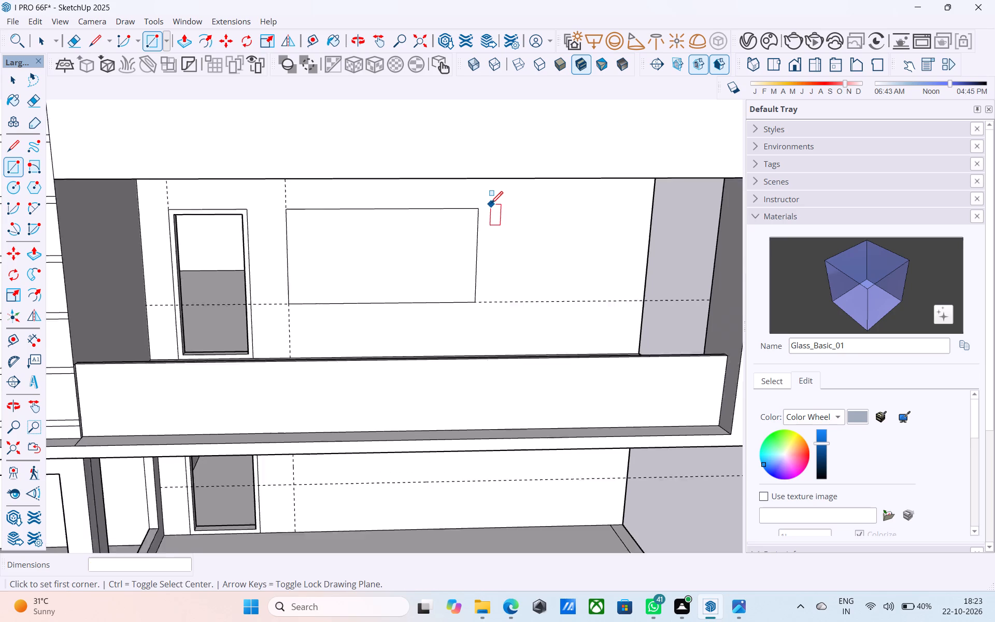
scroll(478, 215, "down", 3)
middle_click_drag(395, 413, 385, 378)
scroll(367, 381, "up", 7)
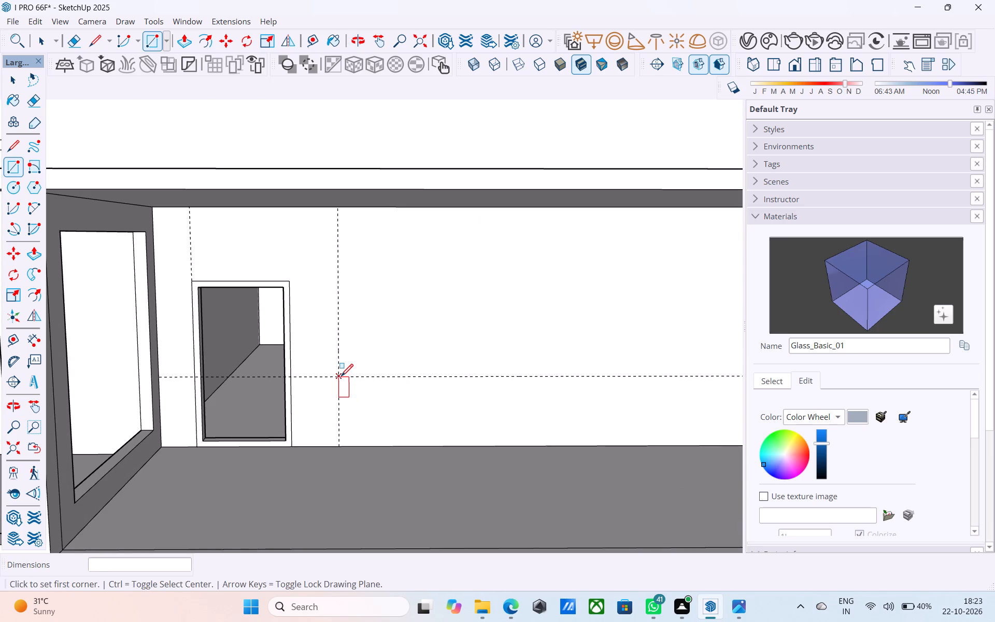
left_click(341, 377)
type("5',10'")
key("Return")
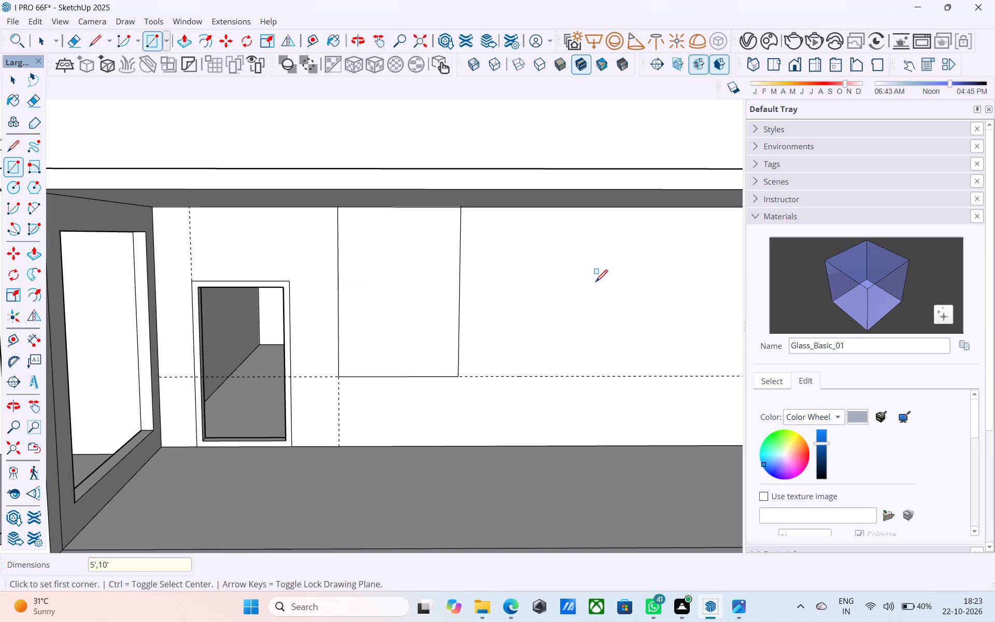
type("10',")
type("5'")
key("Return")
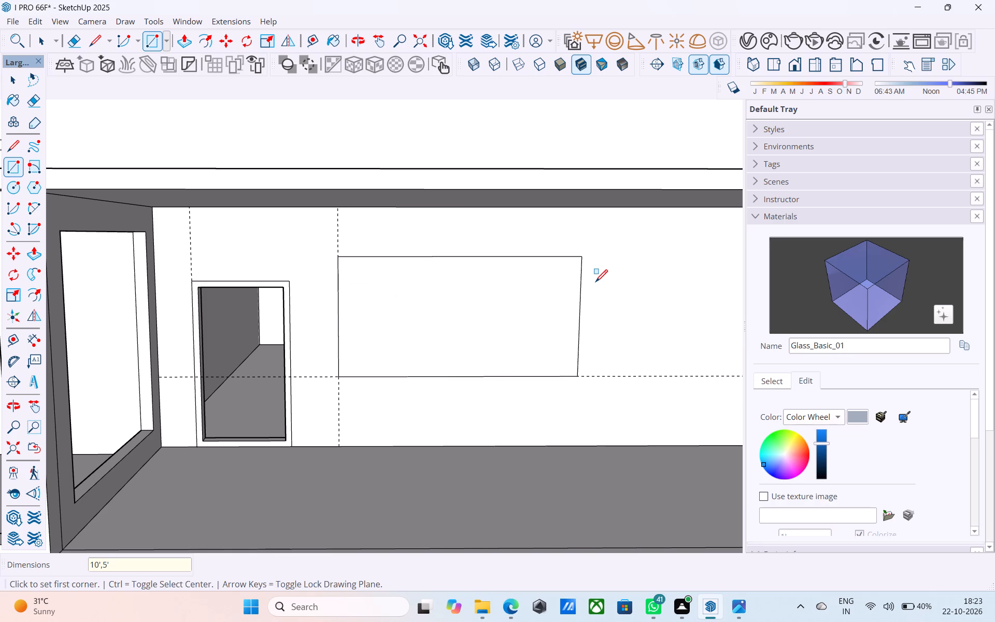
Measure the height of the ground-floor door frame's outer side edge.
key("l")
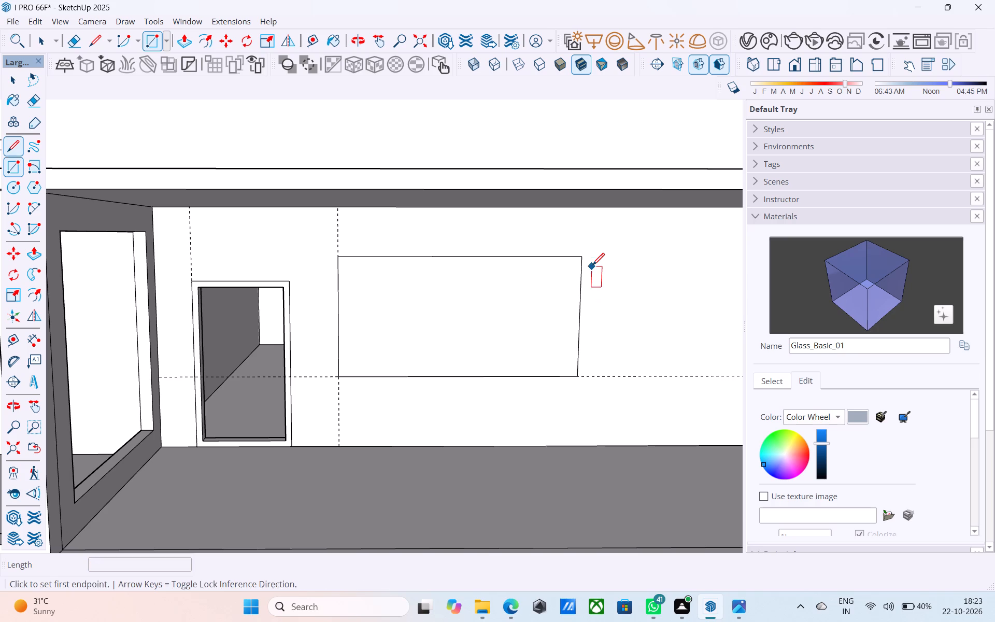
left_click(292, 447)
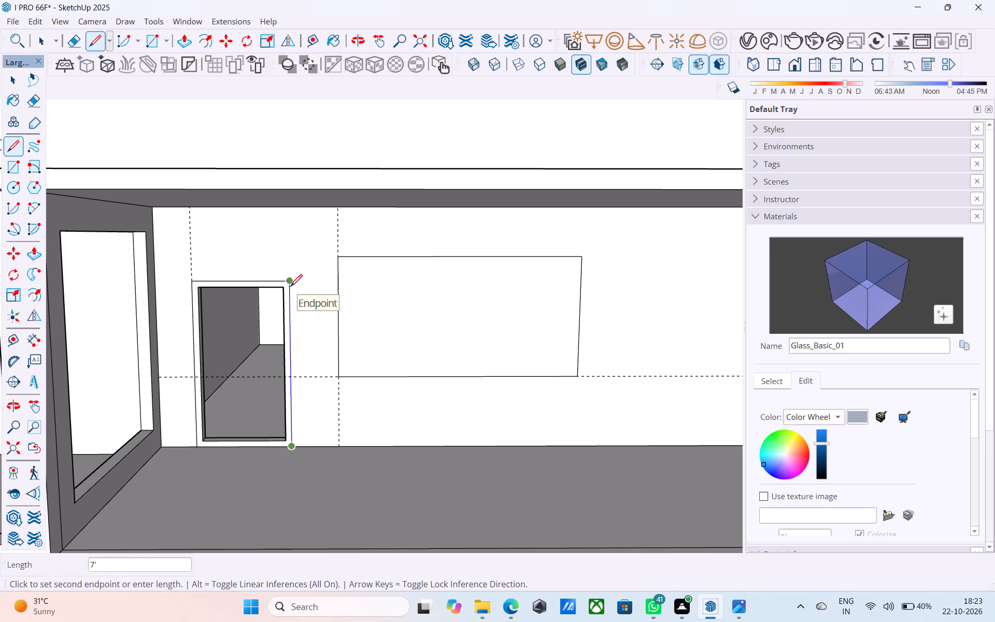
key("space")
Copy the outer top edge of the ground-floor door frame 1' upward.
middle_click_drag(290, 287, 302, 217)
scroll(235, 288, "up", 7)
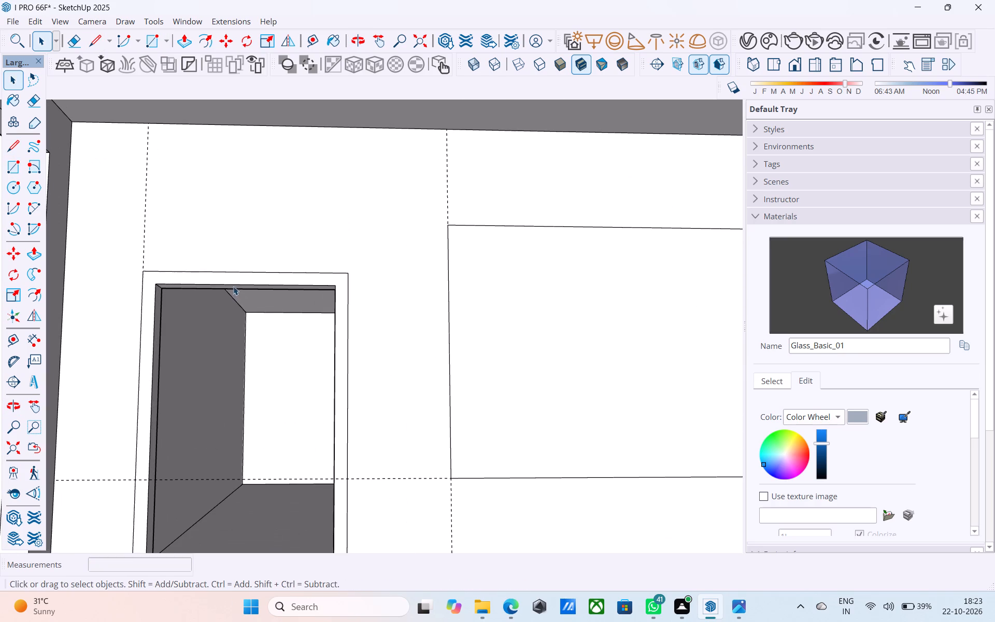
left_click(232, 273)
key("m")
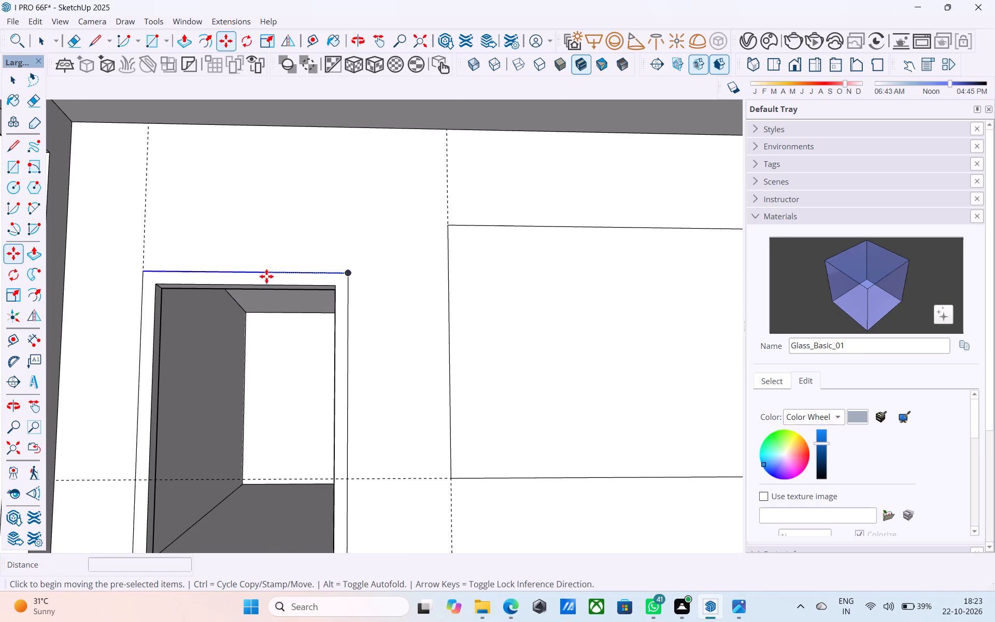
left_click(346, 275)
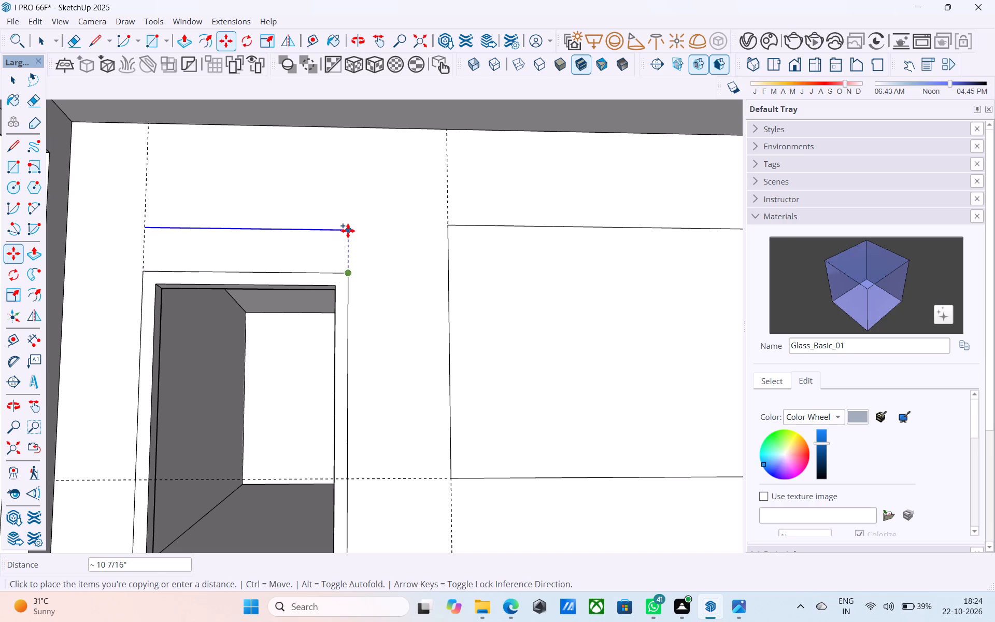
type("1'")
key("Return")
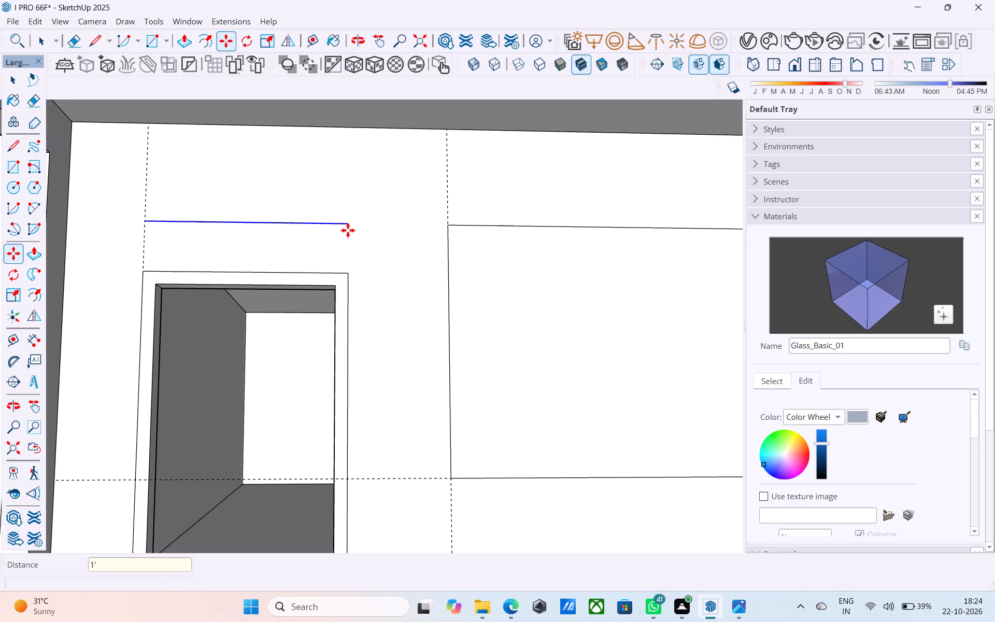
key("space")
Erase the original outer top edge of the ground-floor door frame.
scroll(321, 276, "up", 3)
key("e")
left_click_drag(321, 275, 317, 269)
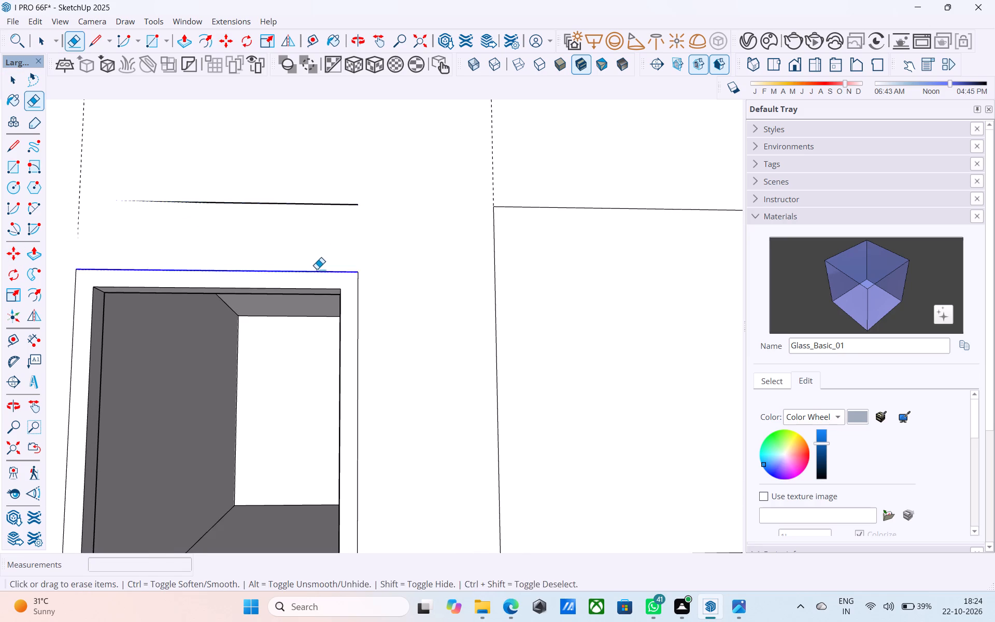
Push the top inner face of the ground-floor door opening up by 1'.
middle_click_drag(314, 277, 204, 275)
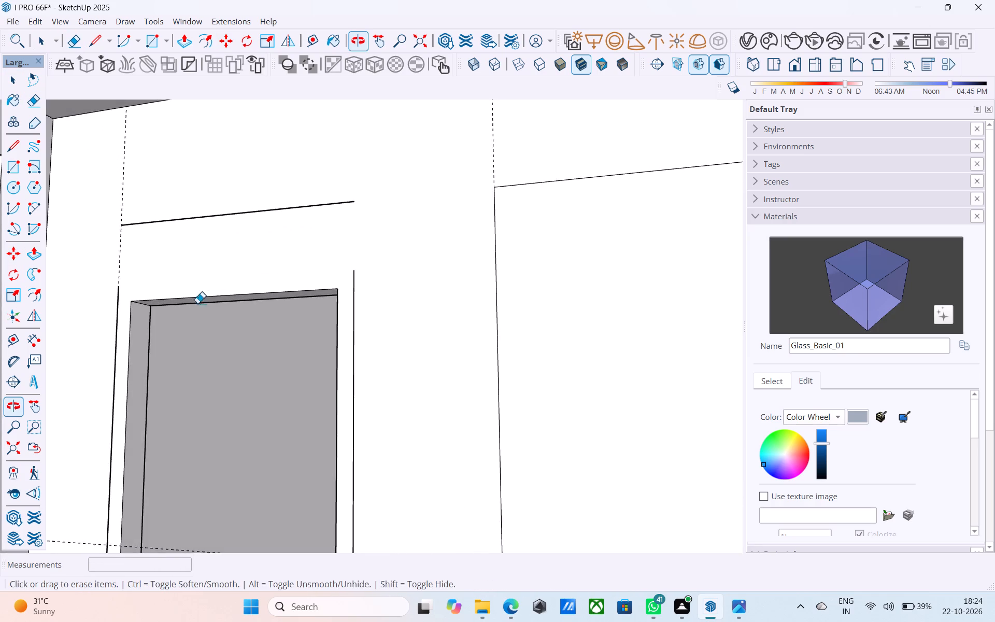
scroll(196, 306, "up", 3)
key("space")
left_click(193, 298)
key("p")
left_click(194, 298)
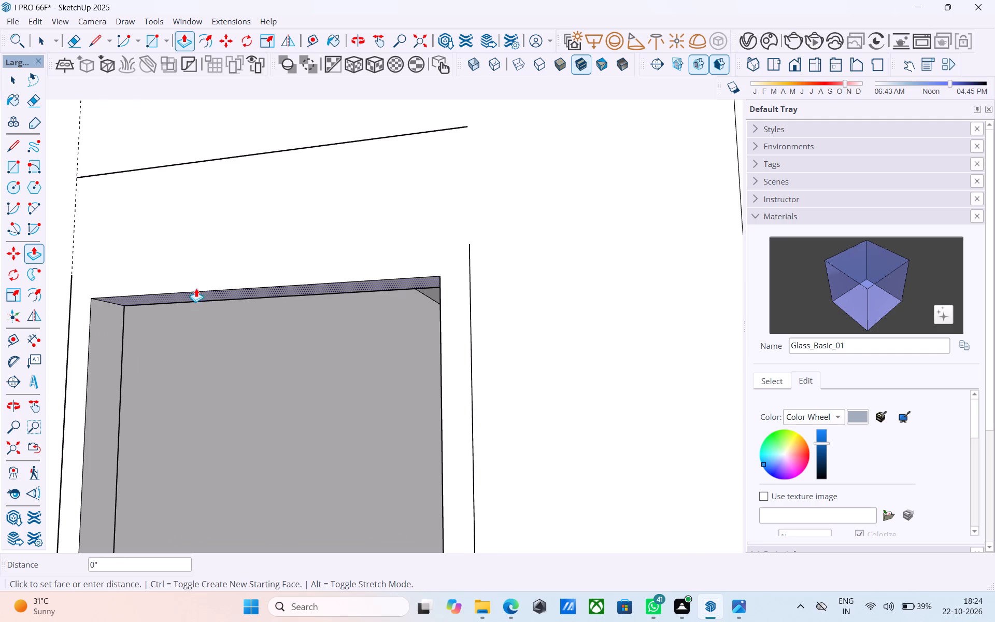
type("1'")
key("Return")
key("space")
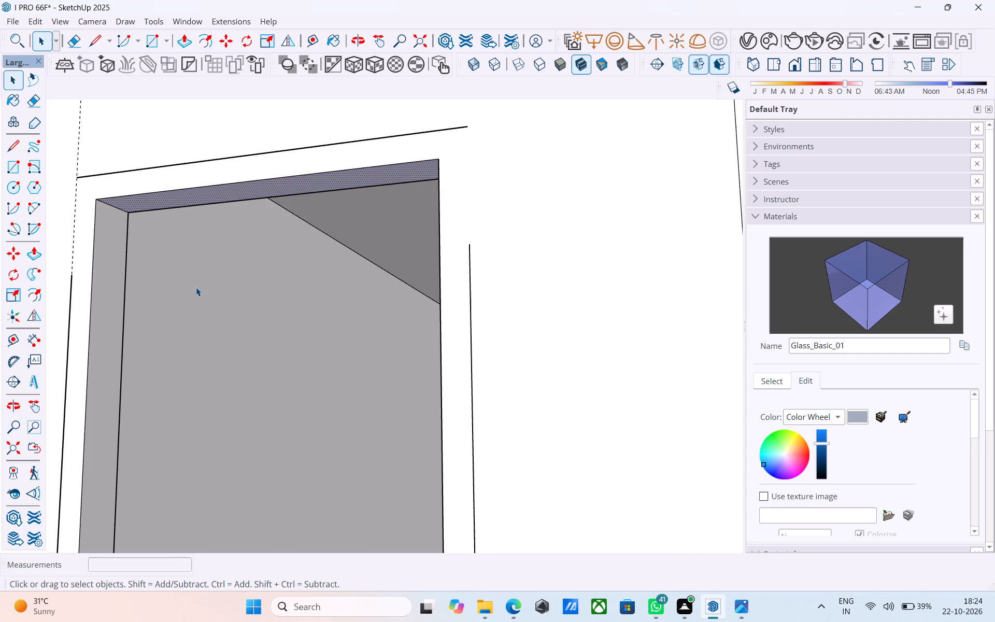
Draw both missing outer side edges of the ground-floor door frame up to its raised top edge.
middle_click_drag(197, 287, 214, 299)
key("l")
left_click(505, 165)
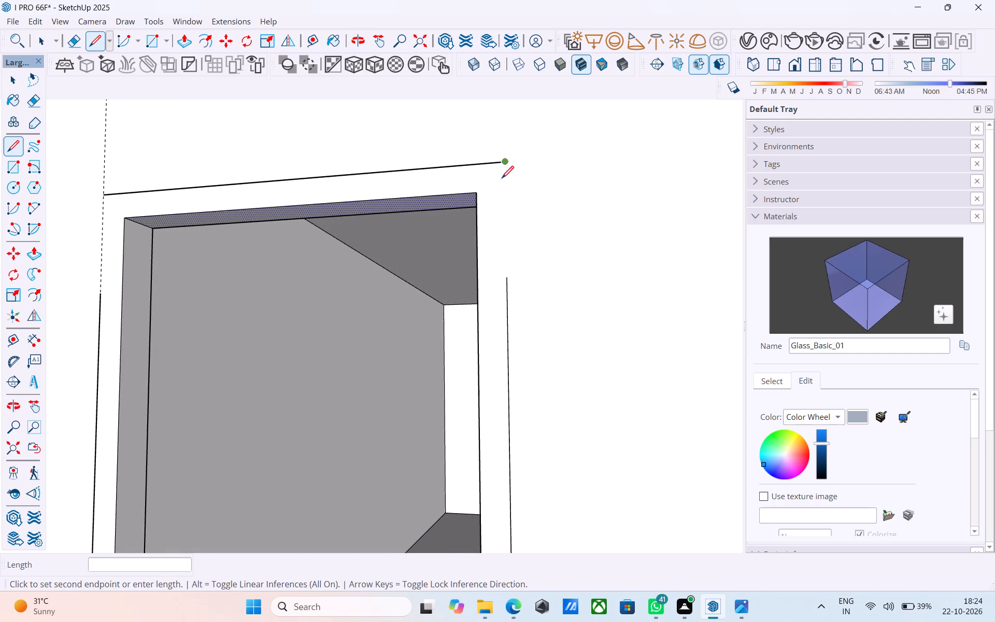
left_click(509, 279)
key("space")
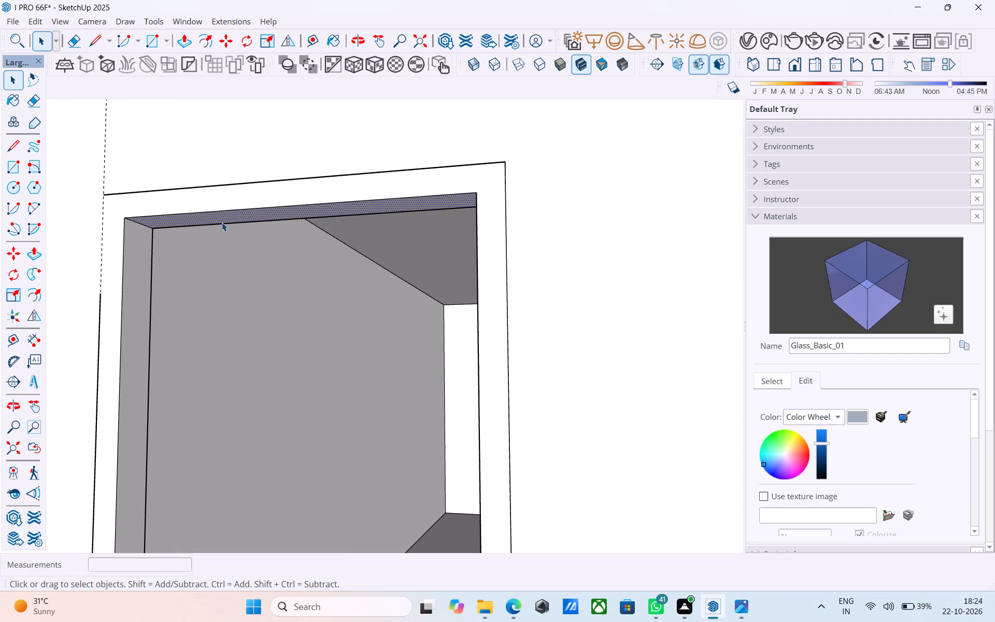
key("l")
left_click(103, 193)
left_click(101, 292)
key("space")
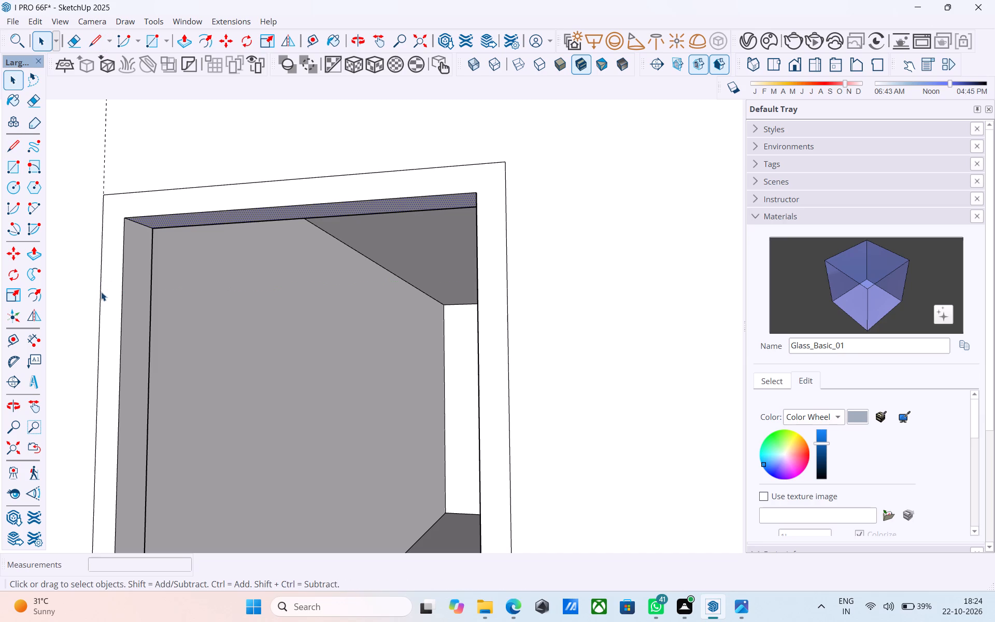
Offset the ground-floor back-wall window outline 3" inward to form its frame.
scroll(182, 193, "down", 10)
scroll(293, 215, "up", 1)
scroll(306, 209, "down", 7)
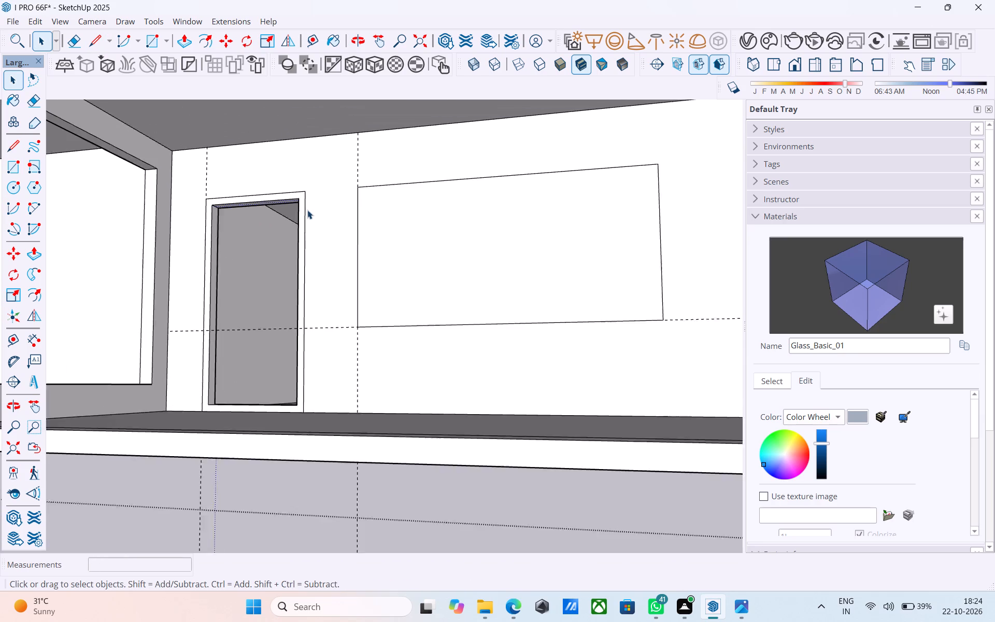
scroll(320, 196, "down", 3)
middle_click_drag(320, 196, 349, 240)
scroll(292, 211, "down", 9)
middle_click_drag(304, 225, 387, 309)
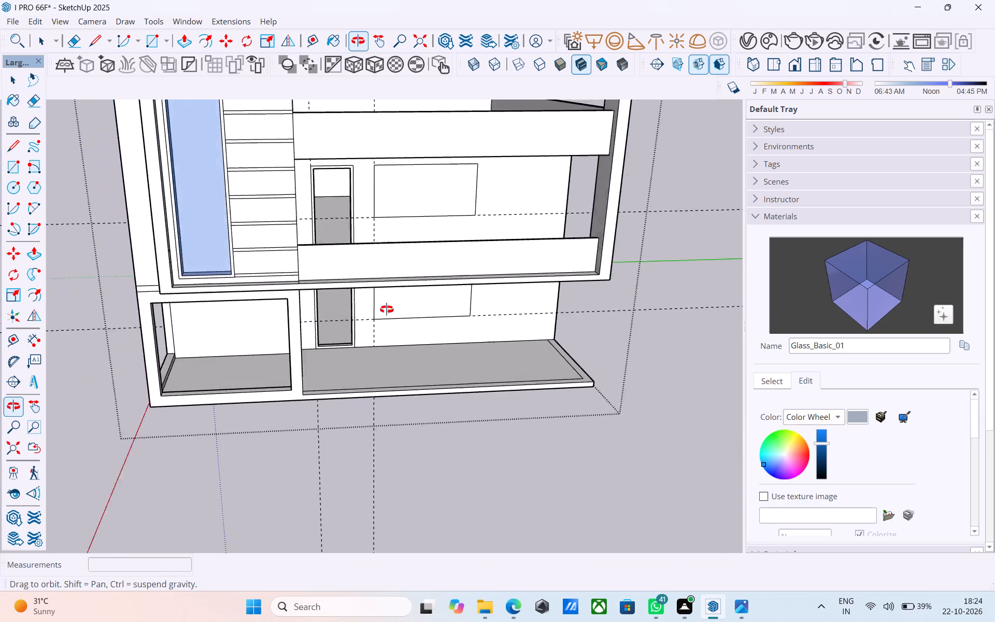
middle_click_drag(387, 309, 387, 306)
scroll(387, 307, "up", 4)
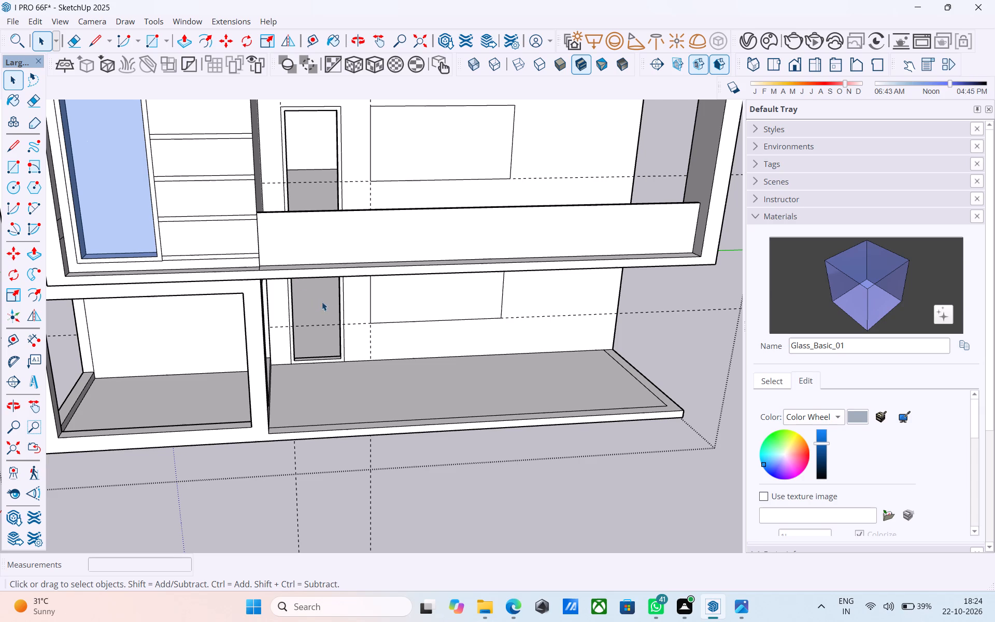
scroll(388, 372, "down", 6)
middle_click_drag(388, 375, 364, 298)
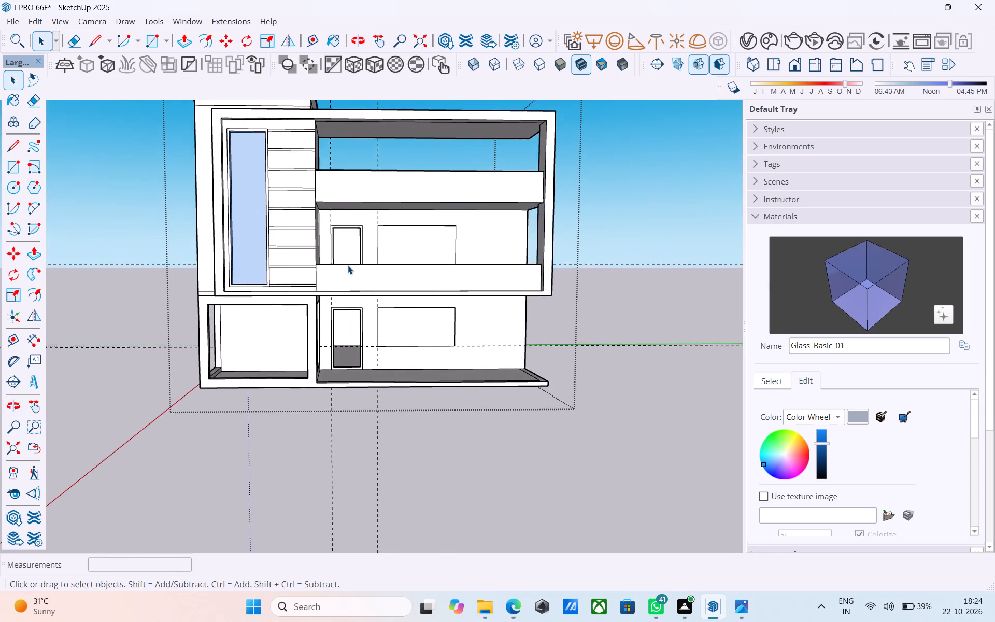
scroll(408, 350, "up", 9)
left_click(405, 305)
scroll(403, 305, "up", 4)
key("f")
left_click(403, 305)
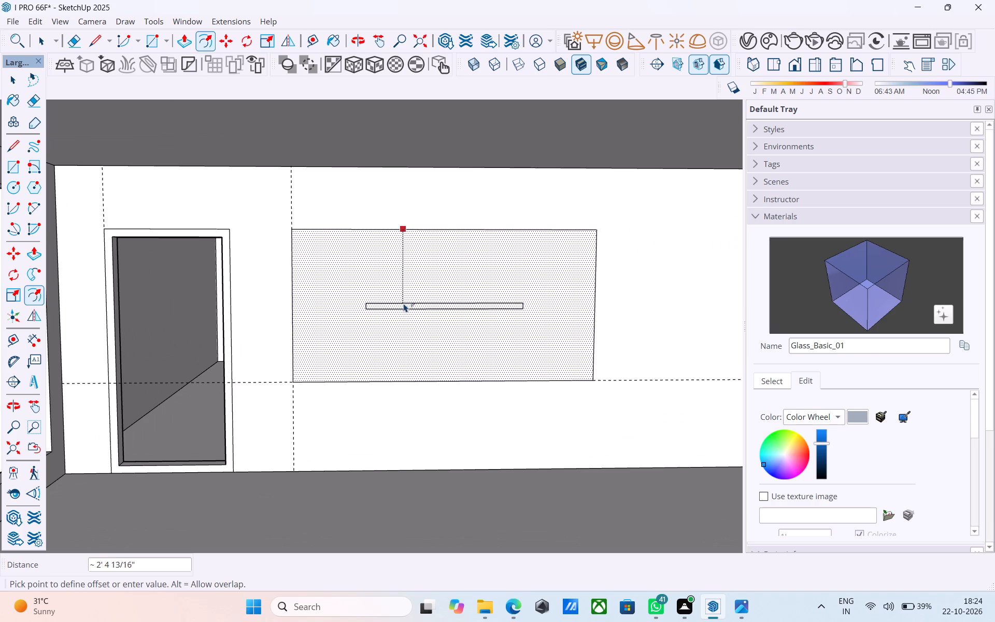
type("3\"")
key("Return")
key("space")
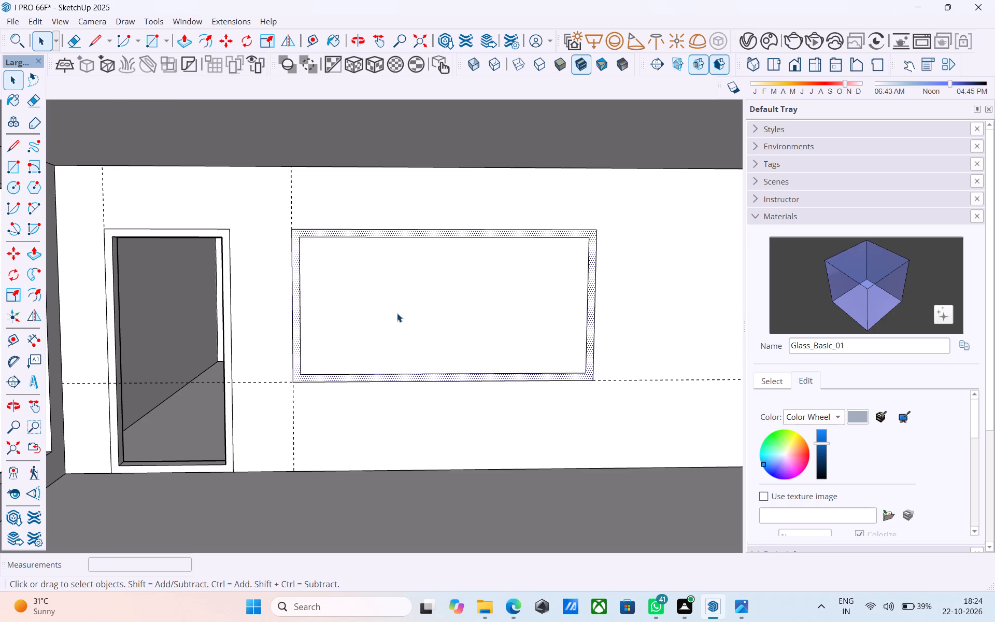
Offset the first-floor back-wall window outline 3" inward to form its frame.
scroll(397, 313, "down", 1)
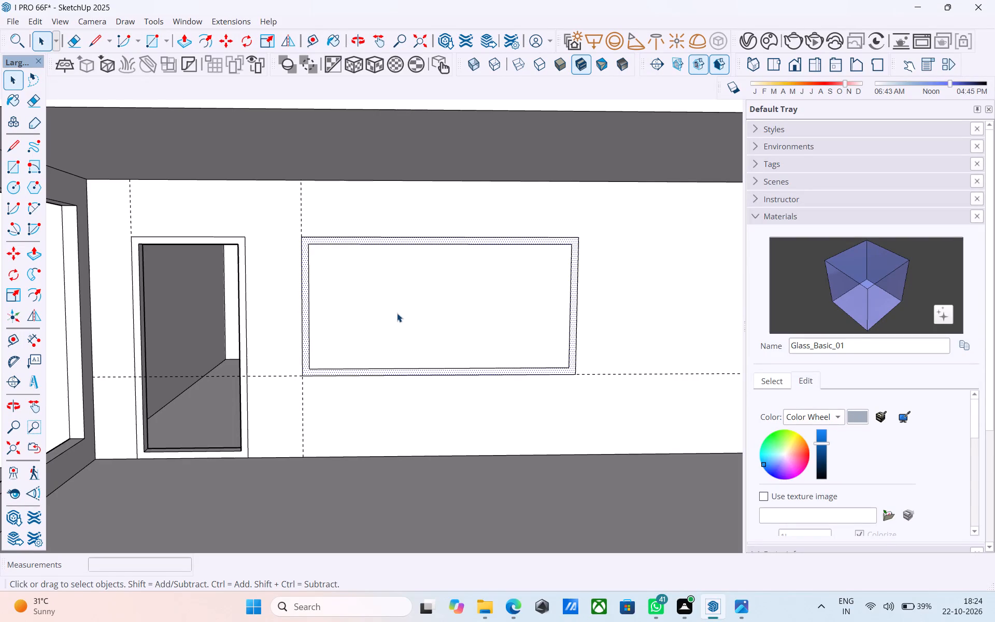
scroll(397, 313, "down", 5)
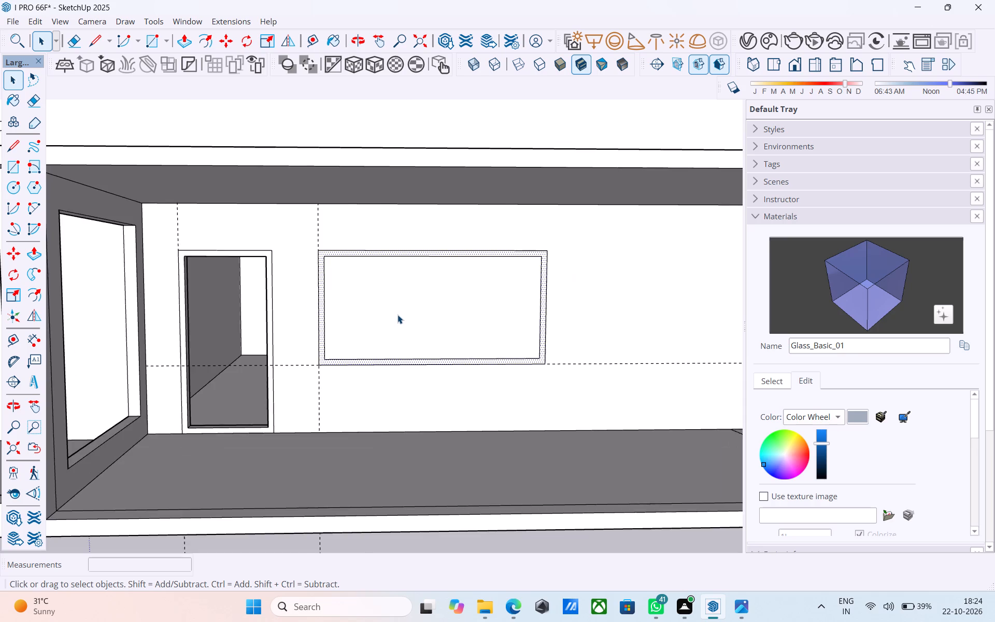
scroll(397, 315, "down", 10)
middle_click_drag(394, 323, 386, 362)
scroll(412, 249, "up", 4)
left_click(409, 243)
key("f")
left_click(409, 243)
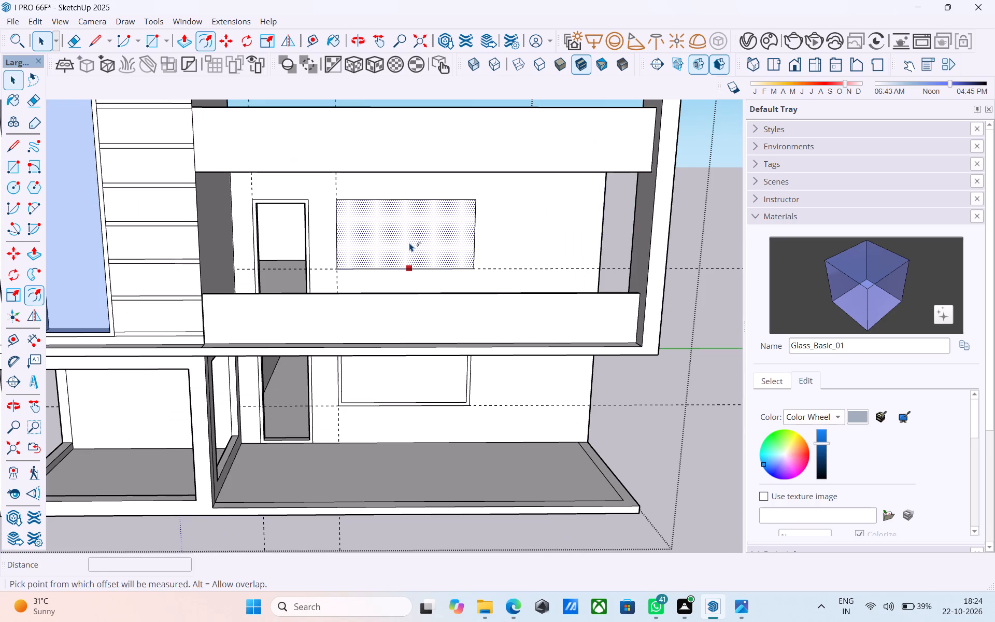
type("3\"")
key("Return")
key("space")
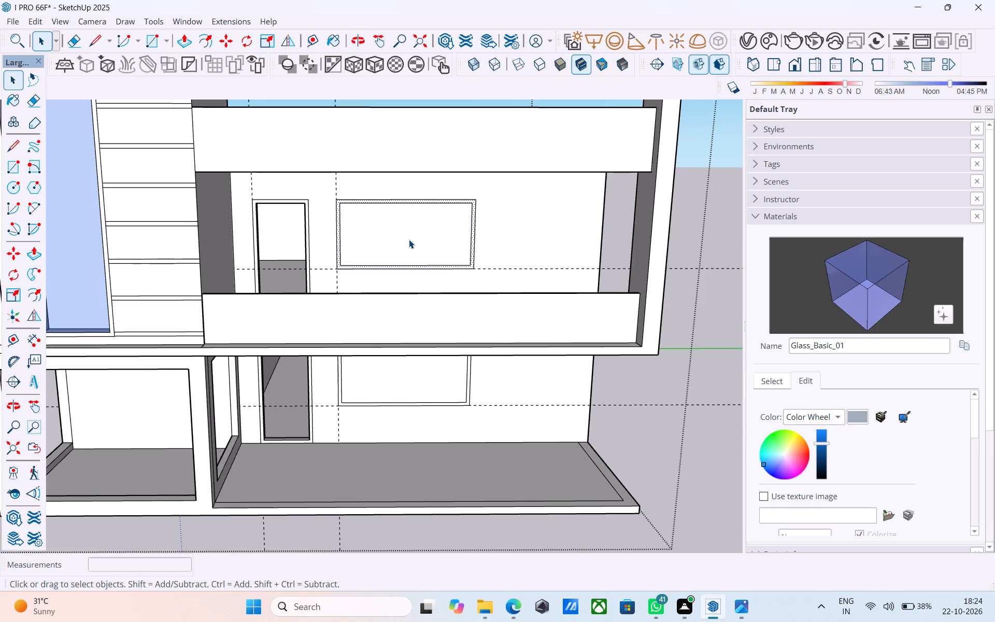
Copy the first-floor window's inner side edge across to the opposite side with /3 spacing, dividing it into three equal panels.
scroll(409, 239, "down", 4)
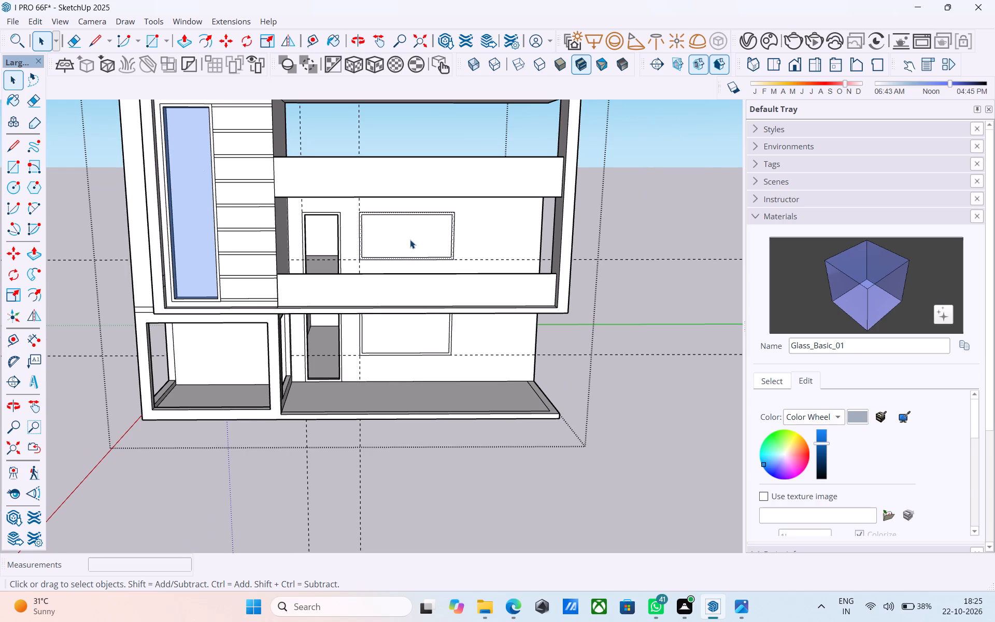
scroll(410, 239, "down", 5)
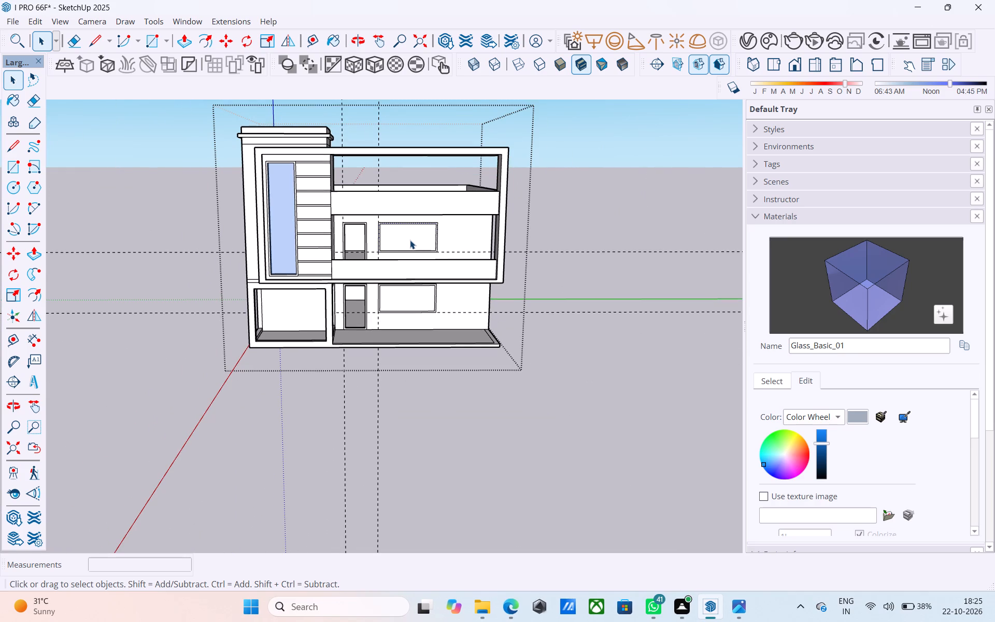
scroll(412, 241, "down", 5)
middle_click_drag(413, 242, 406, 238)
scroll(405, 236, "up", 20)
scroll(405, 236, "up", 2)
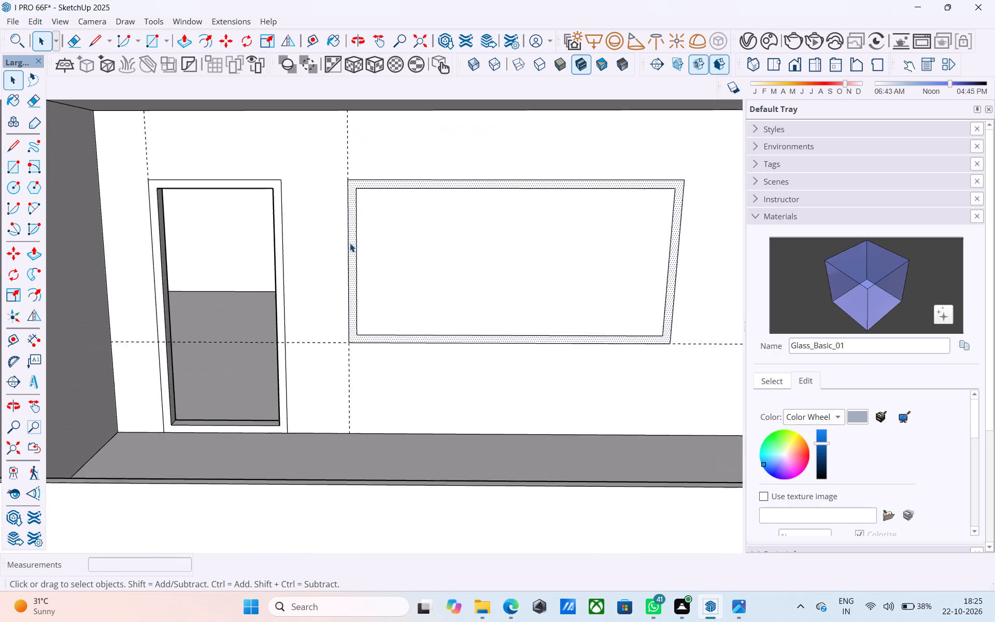
left_click(357, 247)
key("m")
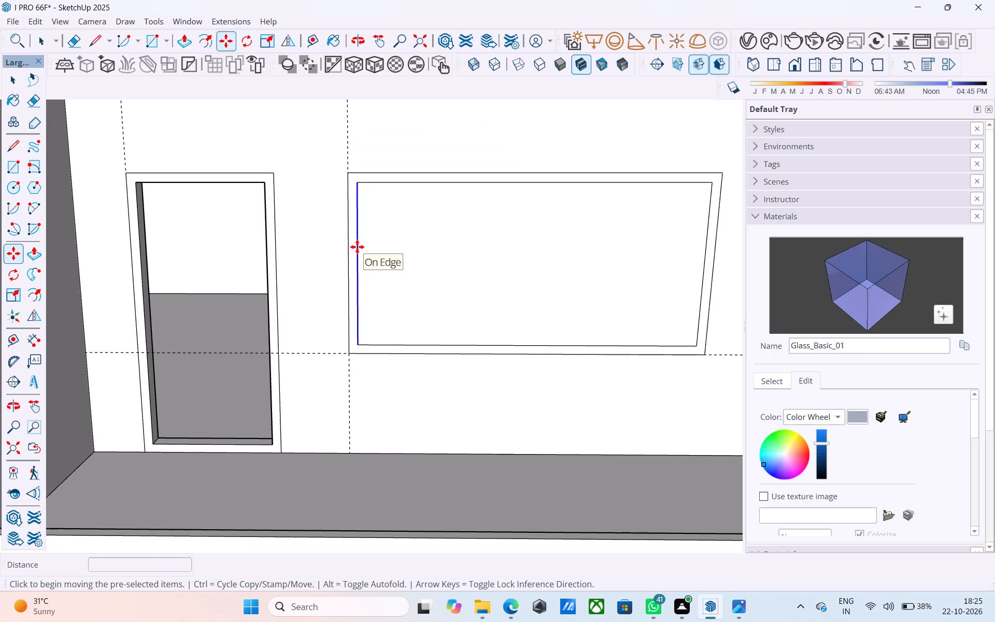
left_click(359, 187)
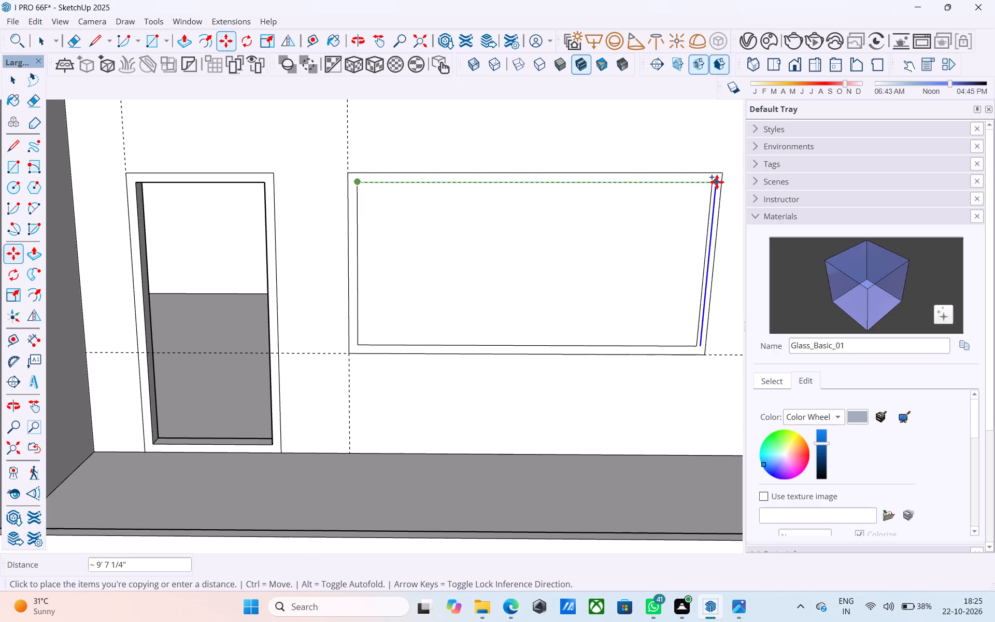
left_click(715, 183)
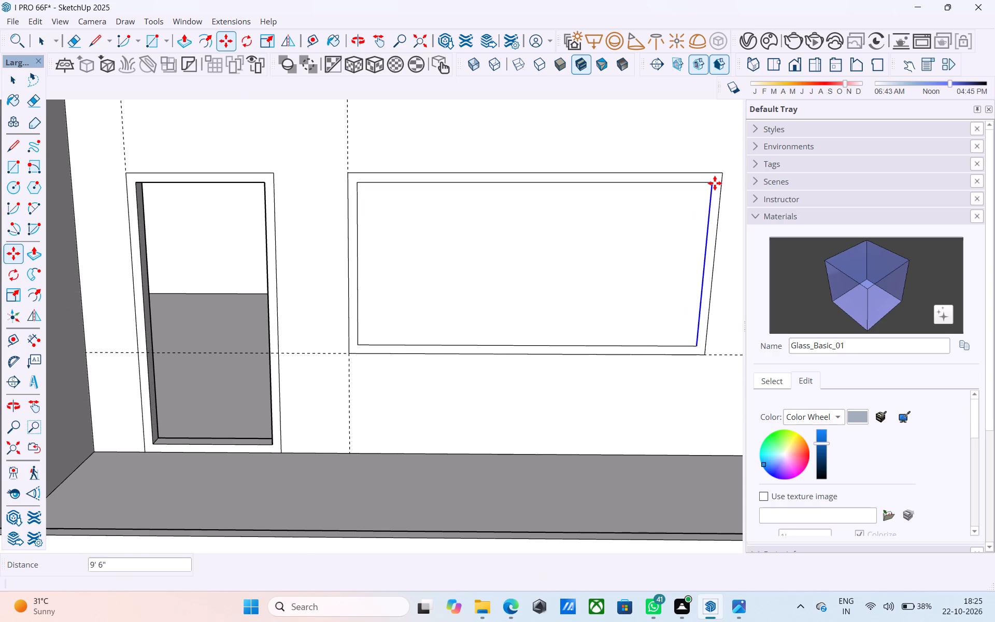
type("/3")
key("Return")
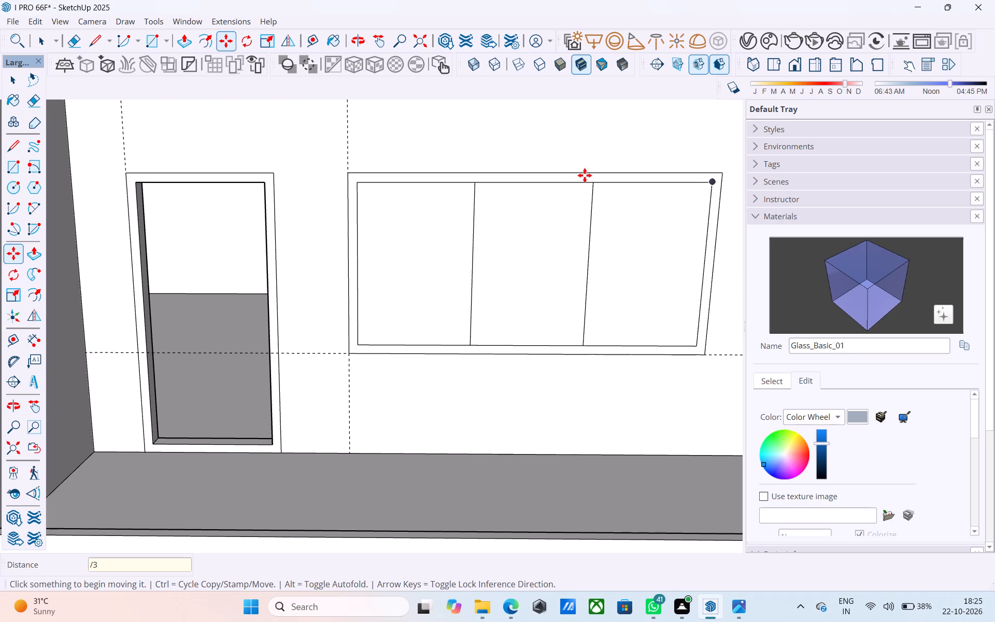
Copy the ground-floor window's inner side edge across to the opposite side with /3 spacing, dividing it into three equal panels.
scroll(552, 167, "down", 14)
scroll(496, 322, "up", 13)
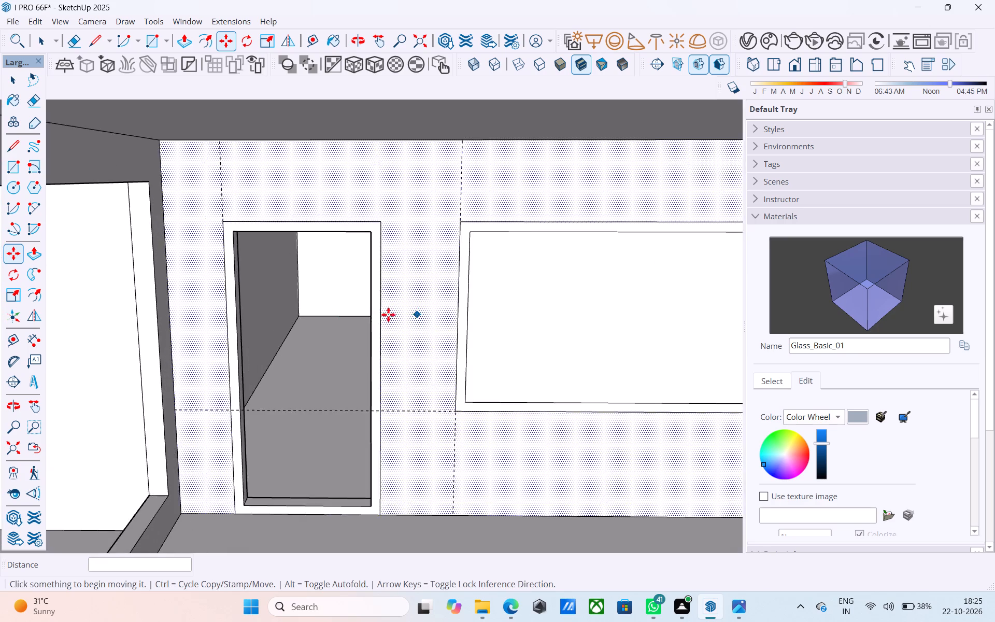
scroll(309, 305, "down", 6)
scroll(381, 308, "up", 5)
key("space")
left_click(352, 292)
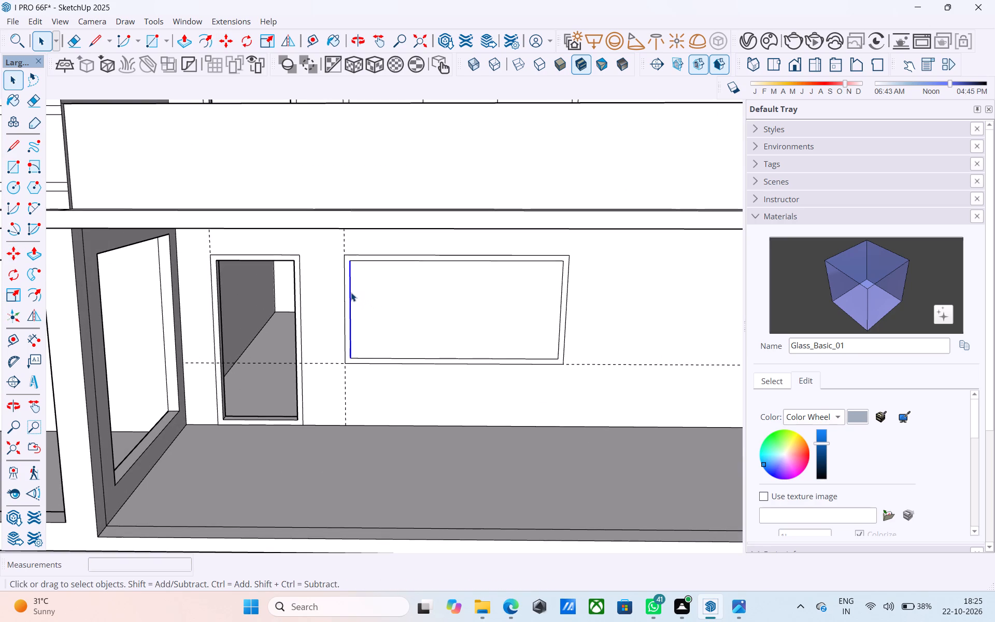
key("m")
left_click(352, 265)
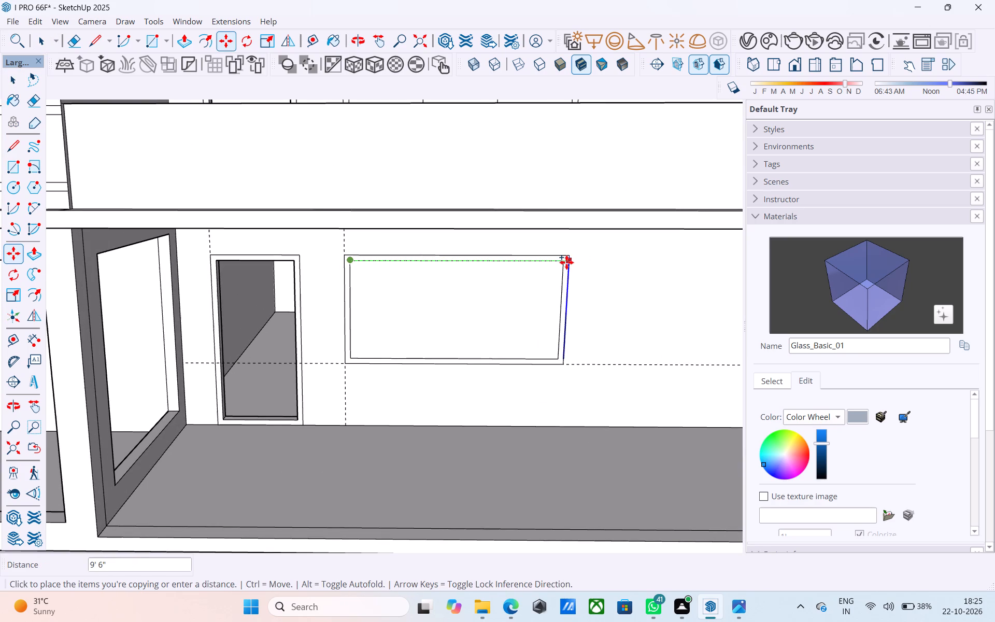
left_click(564, 263)
type("/3")
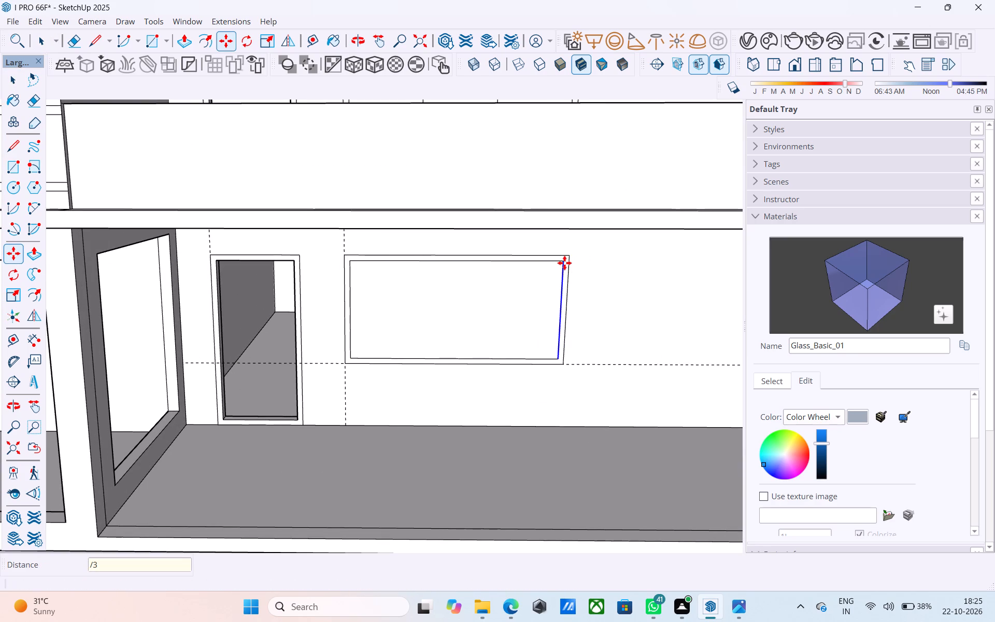
key("Return")
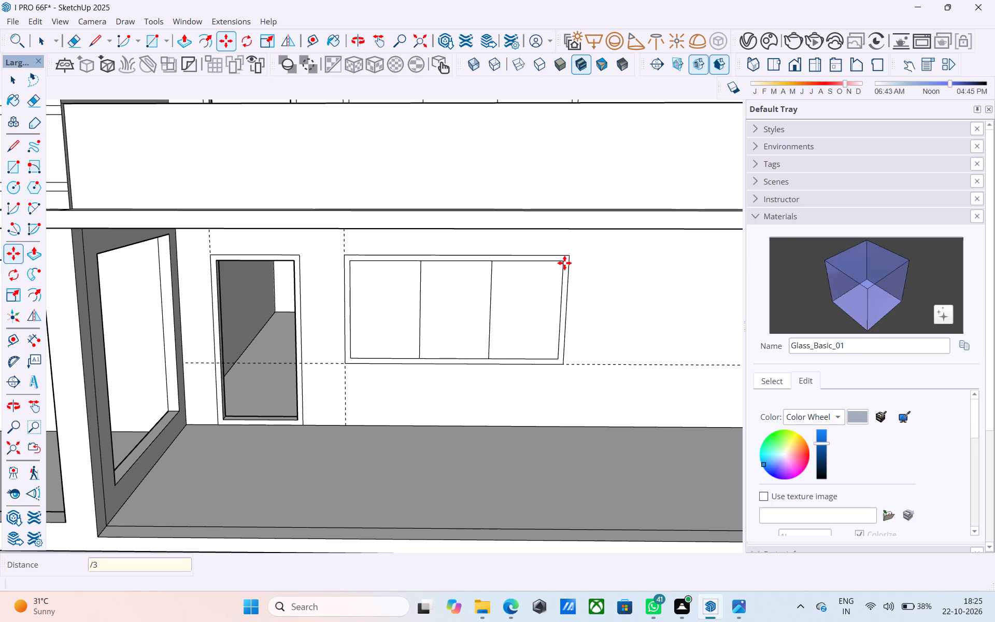
Examine the whole front facade and the ledge in front of the first-floor balcony parapet.
scroll(564, 263, "down", 1)
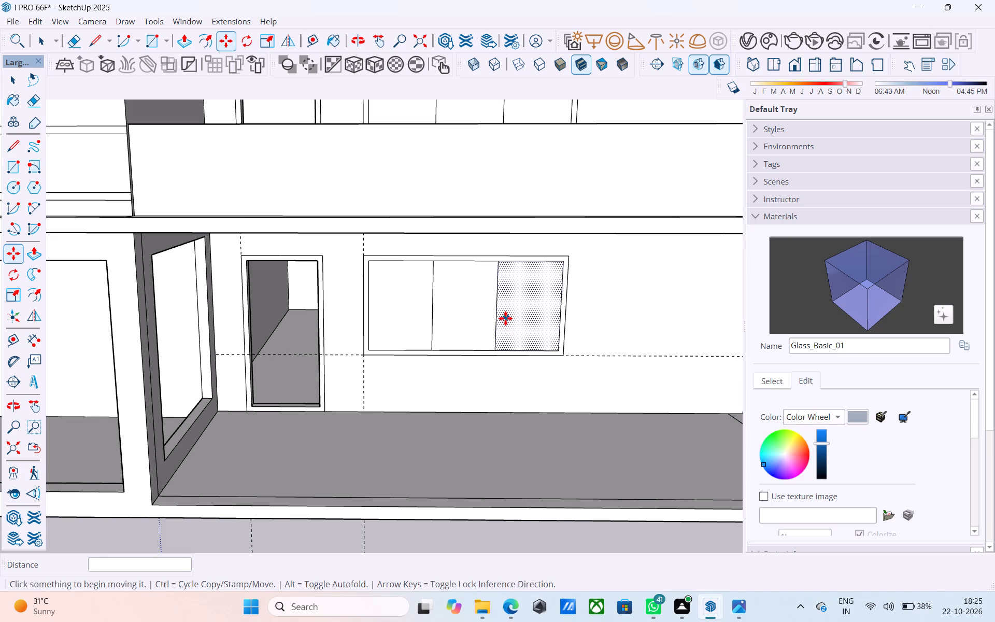
scroll(505, 318, "down", 1)
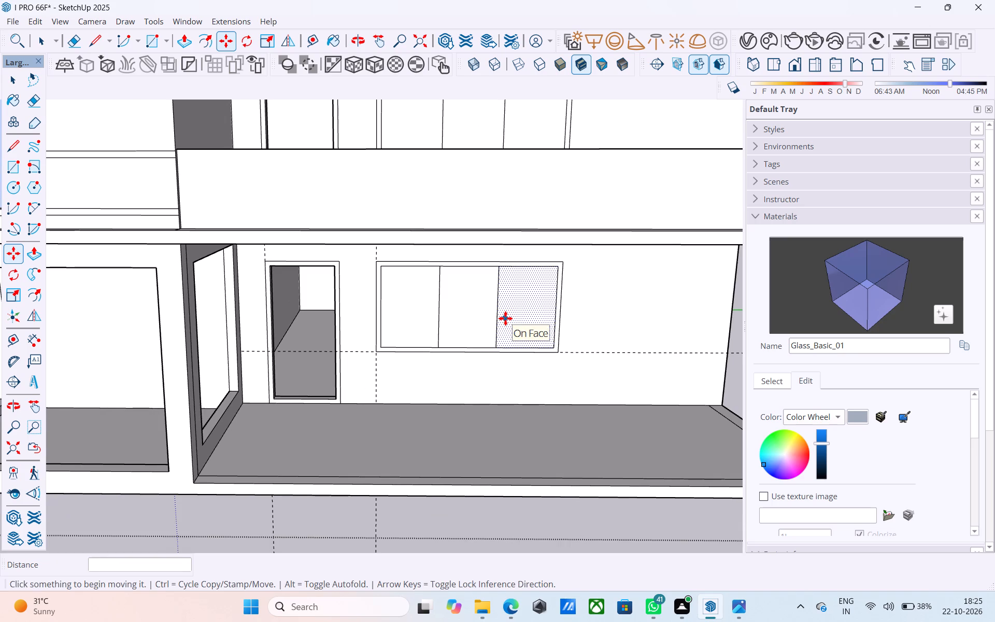
scroll(505, 318, "down", 1)
scroll(583, 318, "down", 4)
scroll(311, 335, "down", 3)
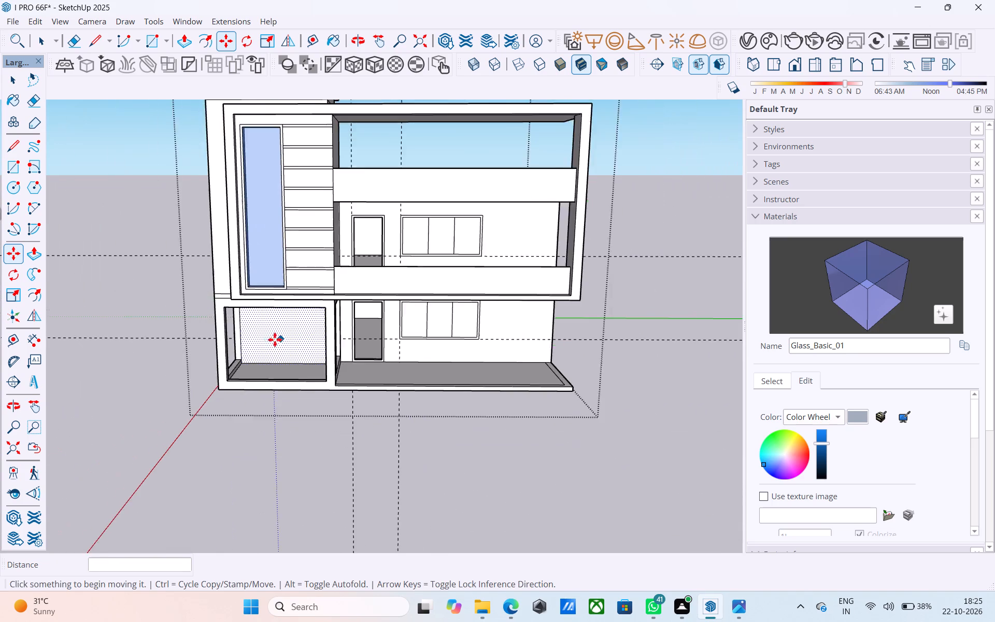
scroll(275, 340, "down", 4)
middle_click_drag(359, 345, 340, 331)
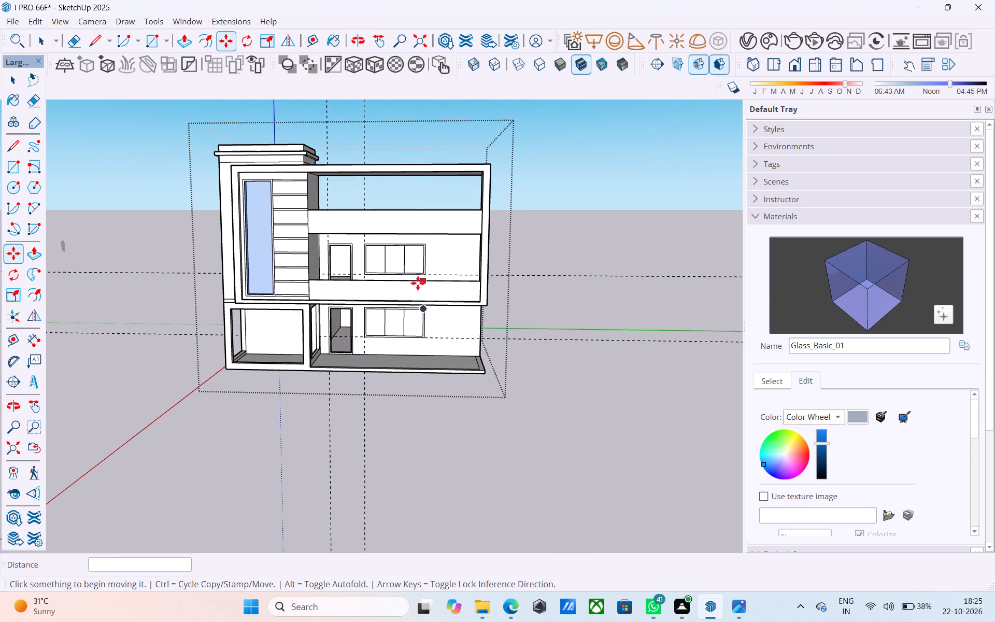
scroll(418, 281, "up", 5)
scroll(420, 280, "down", 5)
middle_click_drag(420, 280, 351, 302)
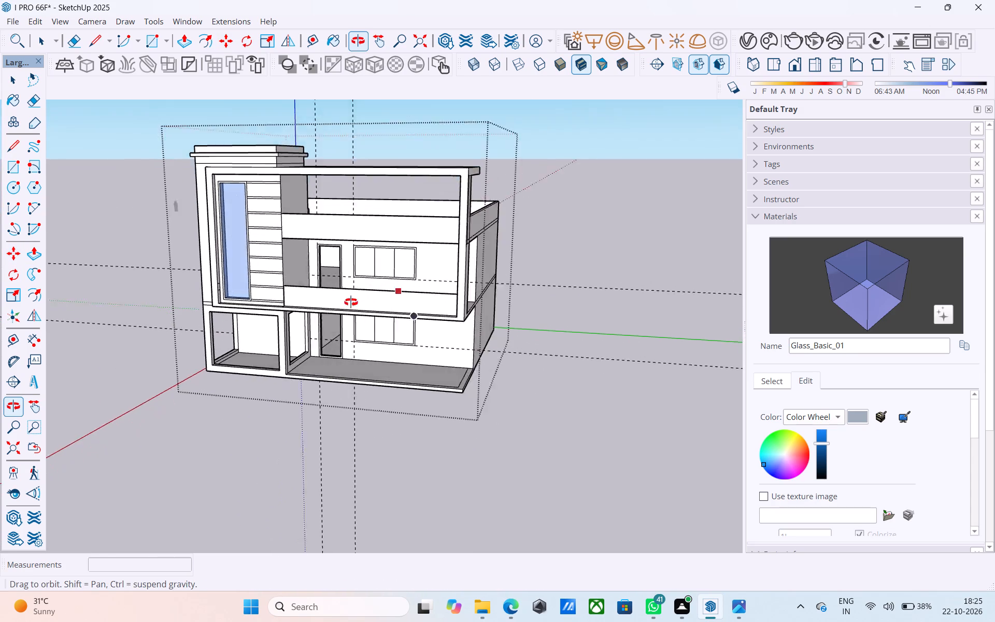
middle_click_drag(351, 302, 228, 306)
scroll(242, 308, "up", 4)
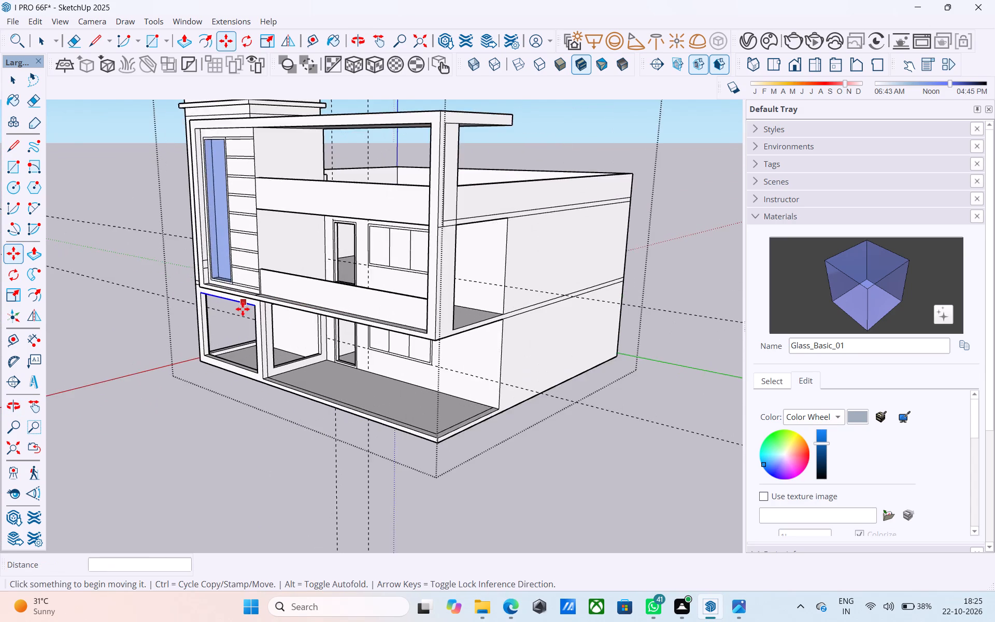
scroll(243, 309, "up", 11)
middle_click_drag(302, 302, 299, 324)
scroll(298, 322, "down", 3)
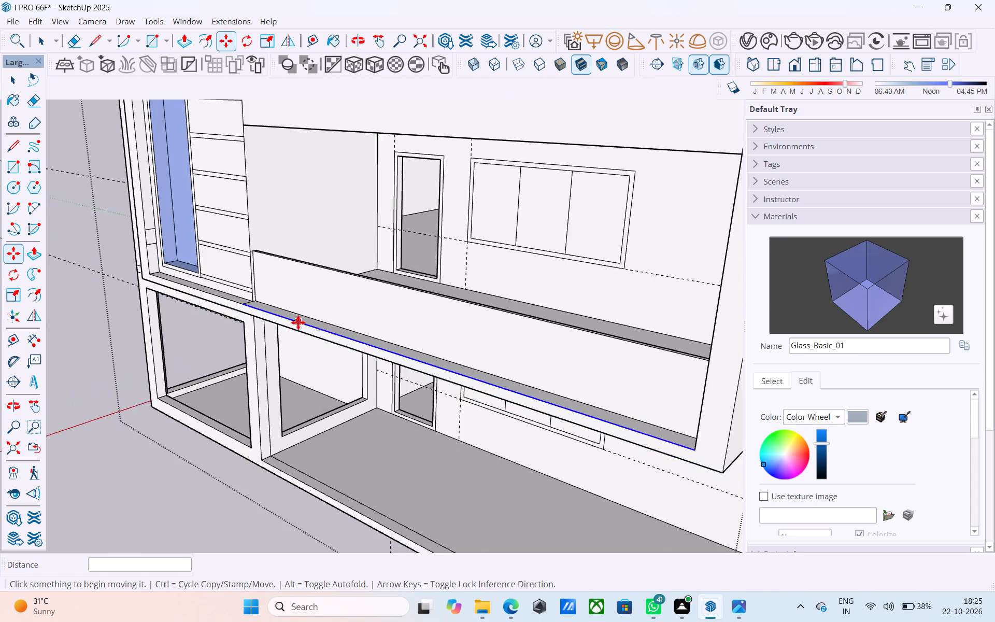
scroll(298, 322, "down", 2)
middle_click_drag(298, 322, 267, 329)
scroll(291, 342, "up", 6)
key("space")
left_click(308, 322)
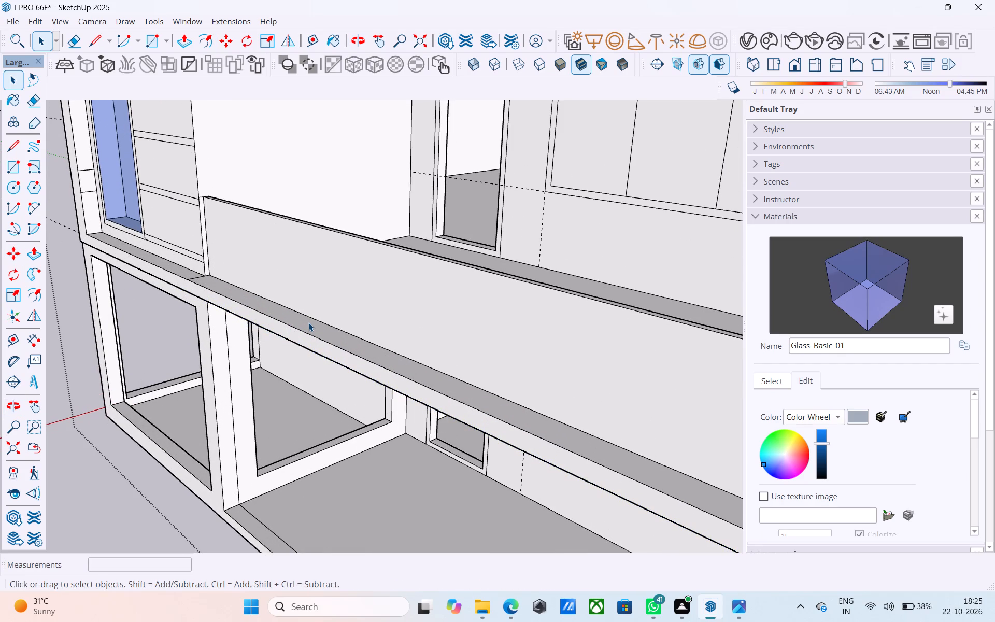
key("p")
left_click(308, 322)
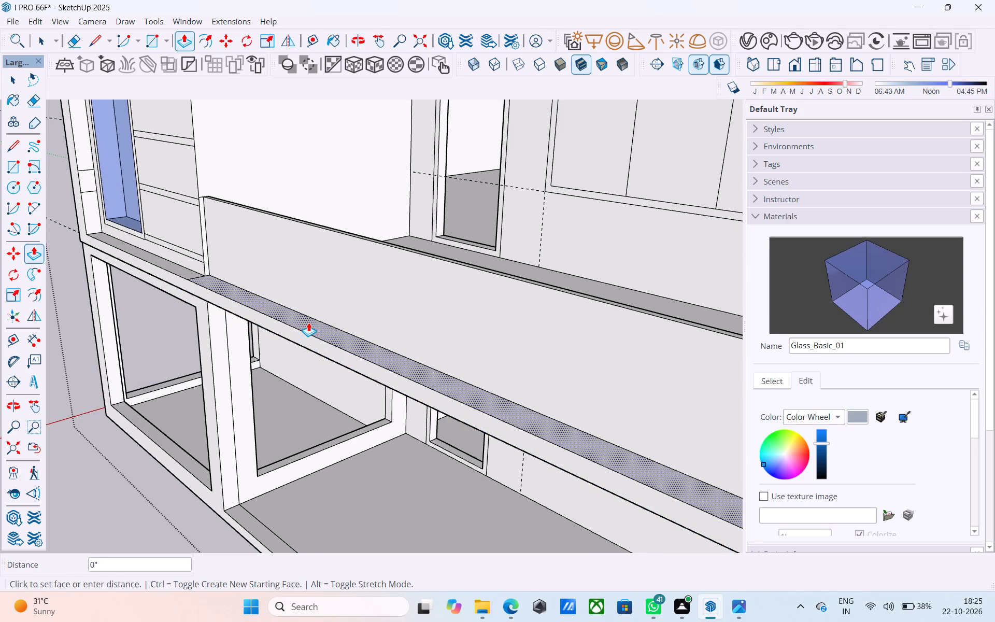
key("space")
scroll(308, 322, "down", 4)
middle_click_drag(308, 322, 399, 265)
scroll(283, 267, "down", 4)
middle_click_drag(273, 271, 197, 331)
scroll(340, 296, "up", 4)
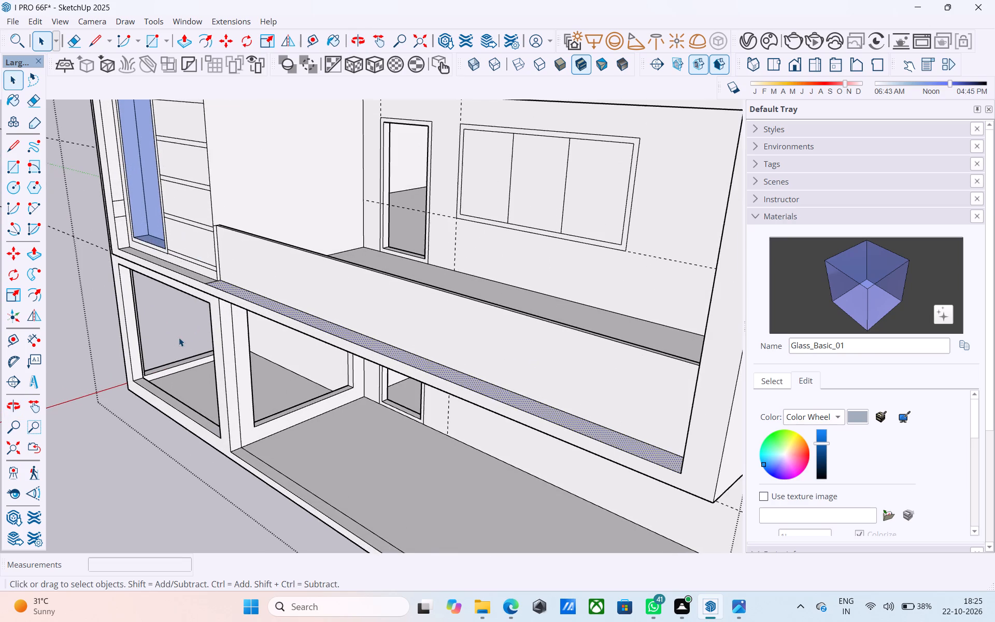
Draw a 2 1/4" line across the end face of the first-floor balcony parapet, level with the tower's lower groove line.
scroll(178, 337, "down", 3)
scroll(260, 335, "up", 3)
middle_click_drag(261, 334, 349, 330)
scroll(346, 331, "up", 1)
scroll(133, 343, "down", 4)
scroll(295, 309, "up", 4)
scroll(272, 293, "down", 1)
middle_click_drag(272, 293, 228, 305, "shift")
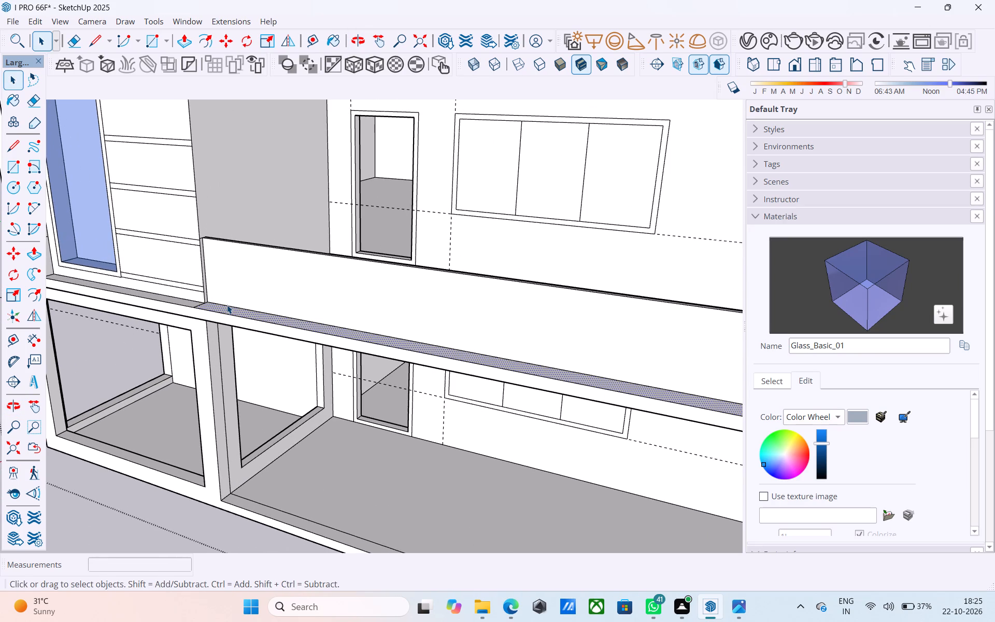
key("l")
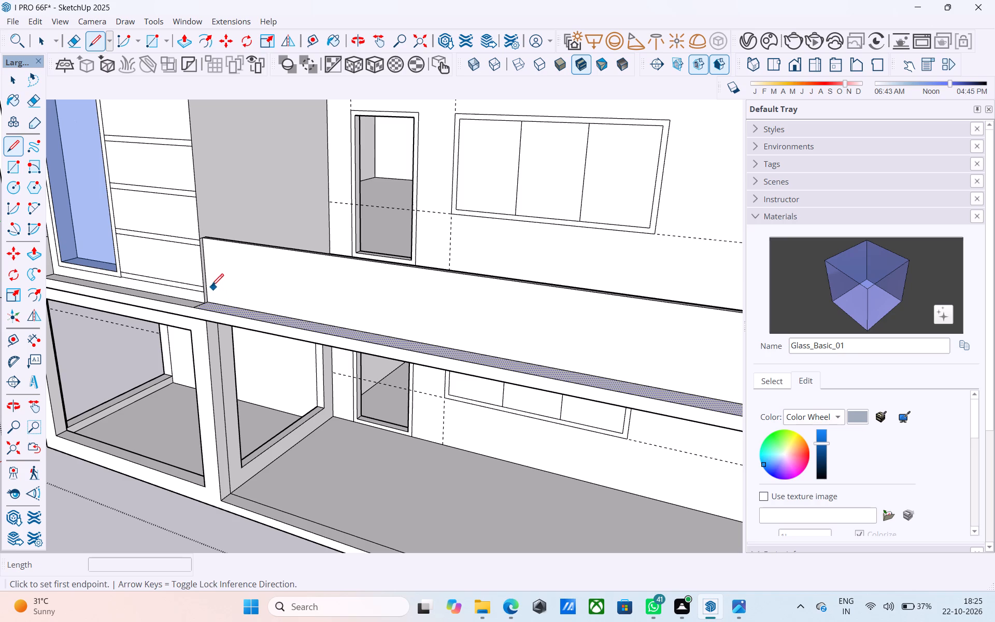
scroll(202, 286, "up", 12)
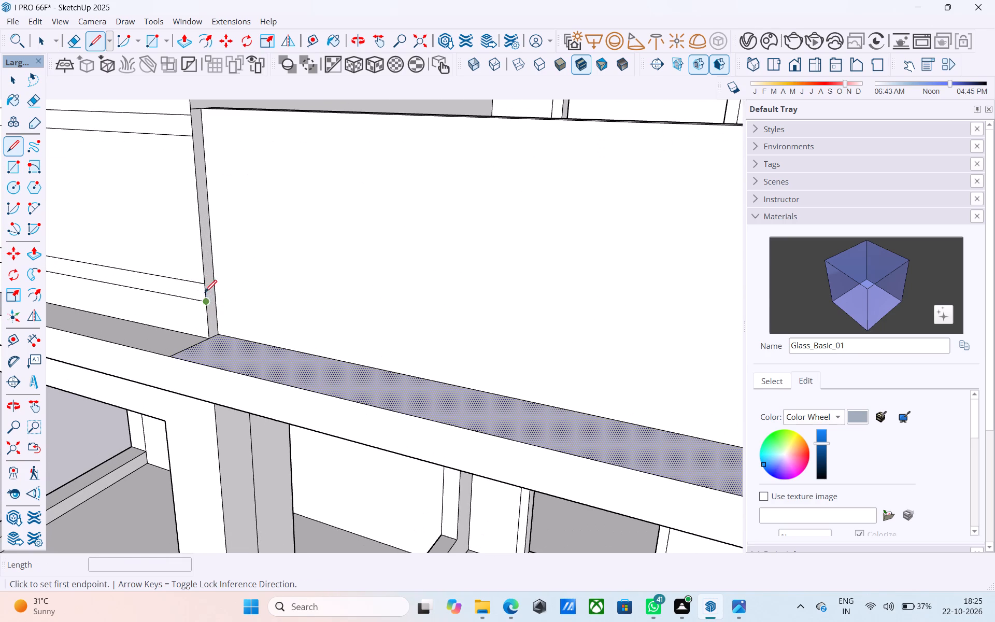
left_click(204, 289)
left_click(216, 281)
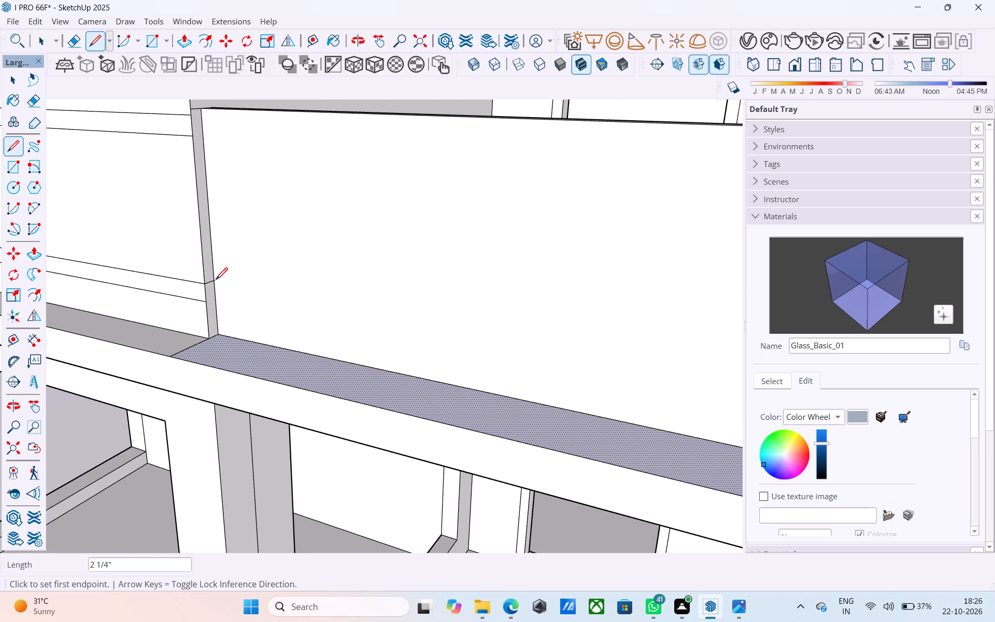
left_click(214, 281)
Continue the line from the parapet's end across the full length of its front face, marking off the bottom strip.
scroll(213, 280, "down", 19)
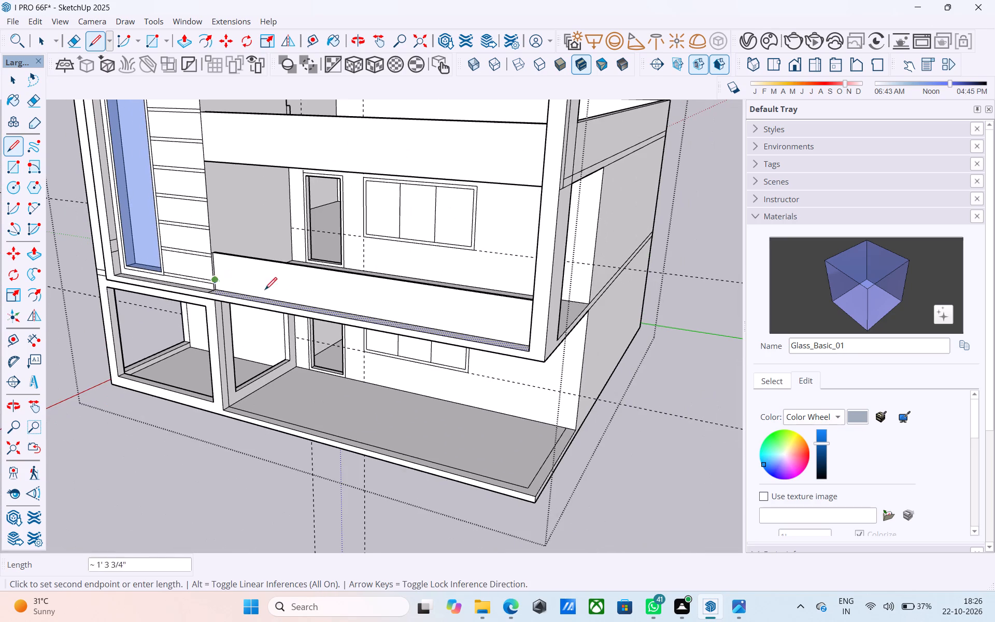
scroll(513, 326, "up", 5)
middle_click_drag(515, 328, 857, 329)
scroll(502, 305, "up", 2)
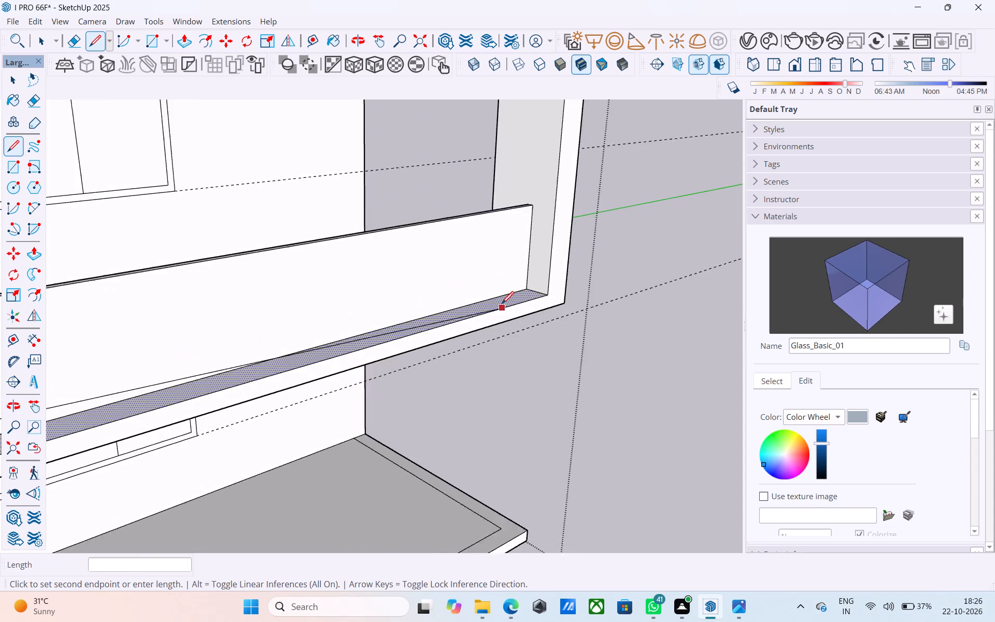
scroll(502, 305, "up", 6)
left_click(548, 245)
scroll(664, 196, "down", 8)
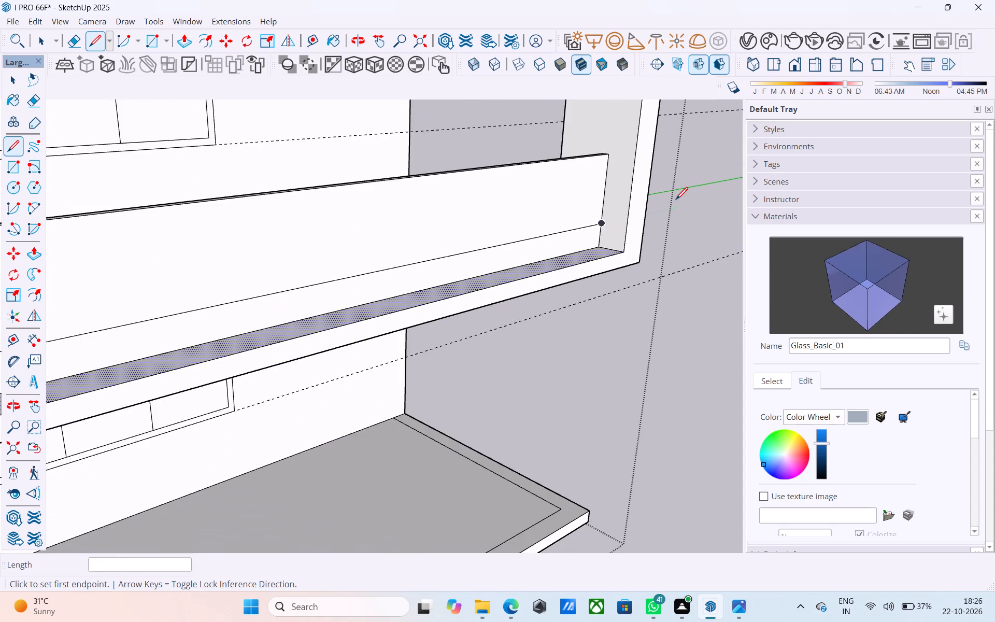
Draw a second 25' 9" line across the first-floor parapet's front face at about mid-height, parallel to its length.
scroll(676, 201, "down", 3)
middle_click_drag(657, 223, 563, 227)
scroll(608, 232, "down", 4)
middle_click_drag(615, 248, 520, 259)
scroll(573, 259, "down", 5)
scroll(264, 262, "up", 16)
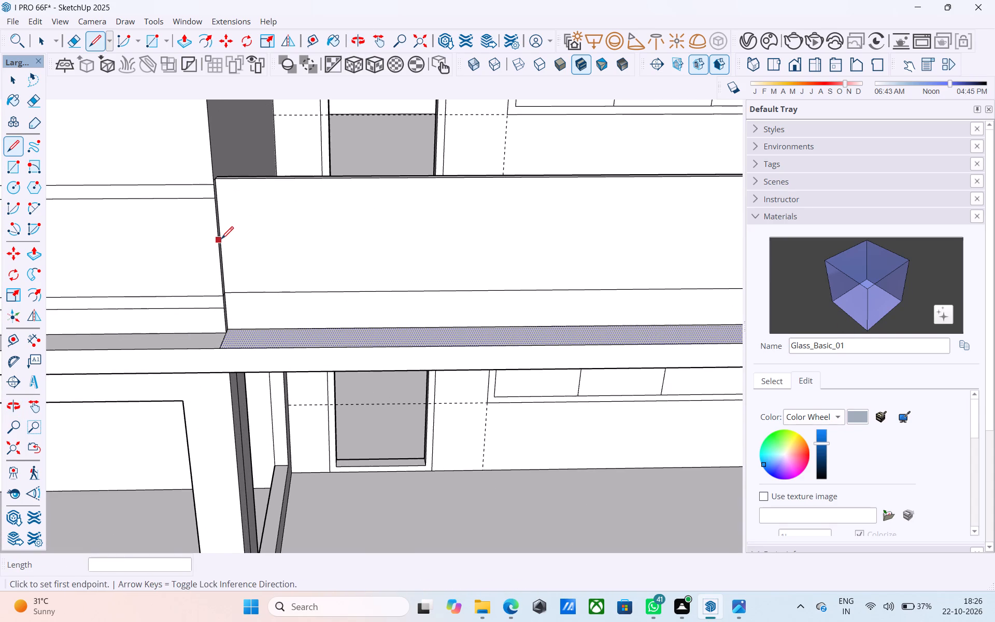
scroll(223, 244, "up", 9)
left_click(219, 233)
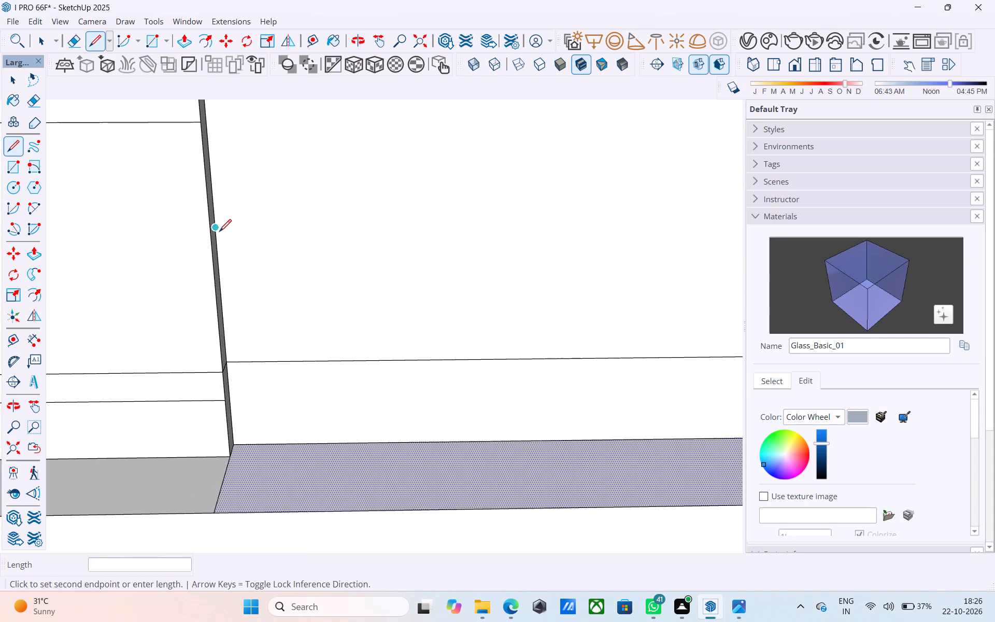
scroll(220, 233, "down", 11)
middle_click_drag(252, 254, 347, 239)
scroll(255, 231, "down", 5)
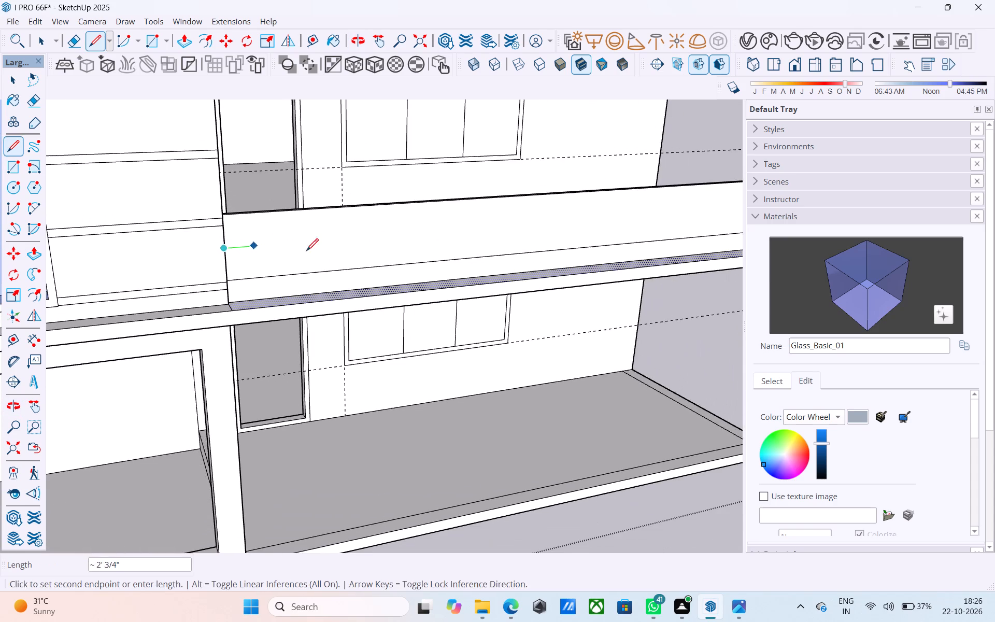
middle_click_drag(449, 236, 485, 228)
middle_click_drag(581, 207, 624, 204)
middle_click_drag(442, 245, 470, 223)
scroll(537, 215, "up", 4)
scroll(338, 245, "down", 4)
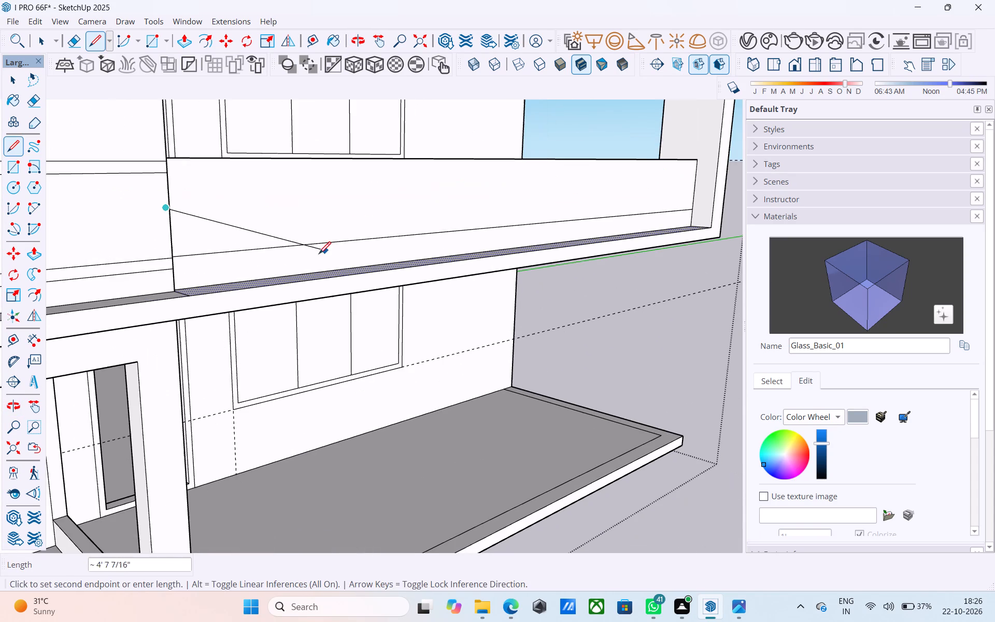
left_click(692, 186)
key("space")
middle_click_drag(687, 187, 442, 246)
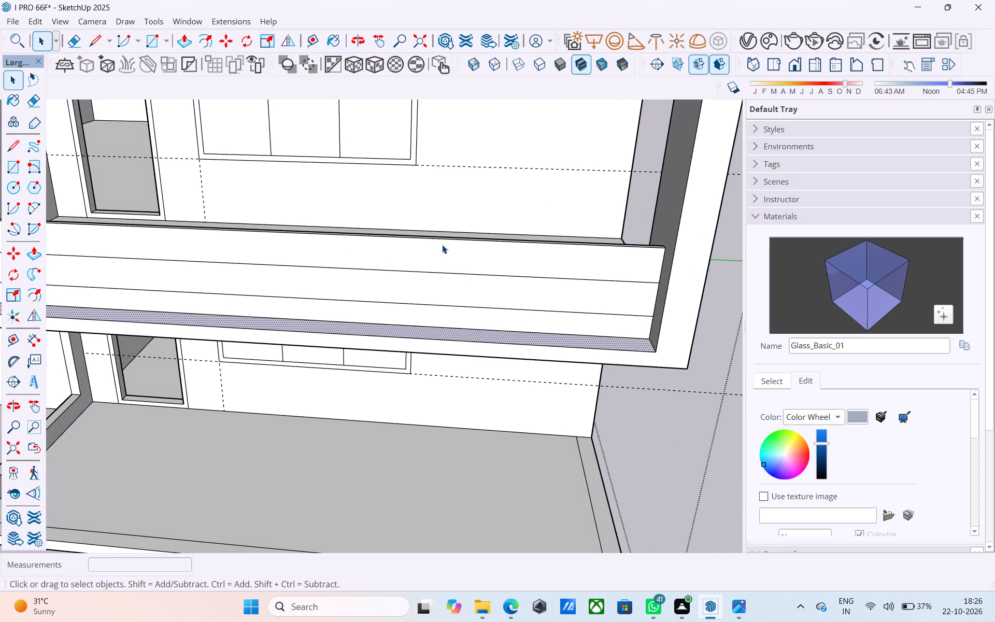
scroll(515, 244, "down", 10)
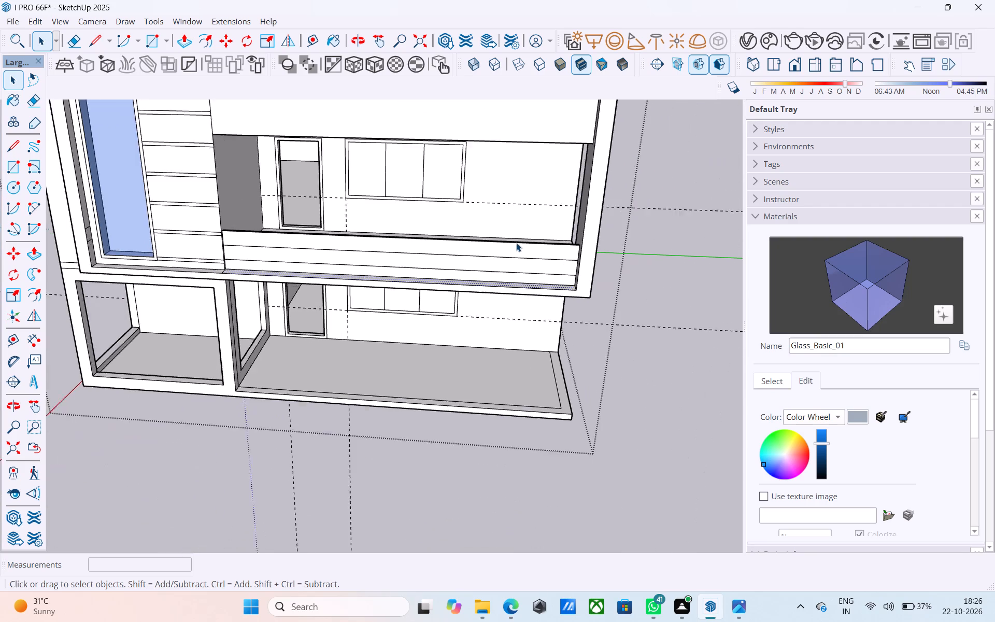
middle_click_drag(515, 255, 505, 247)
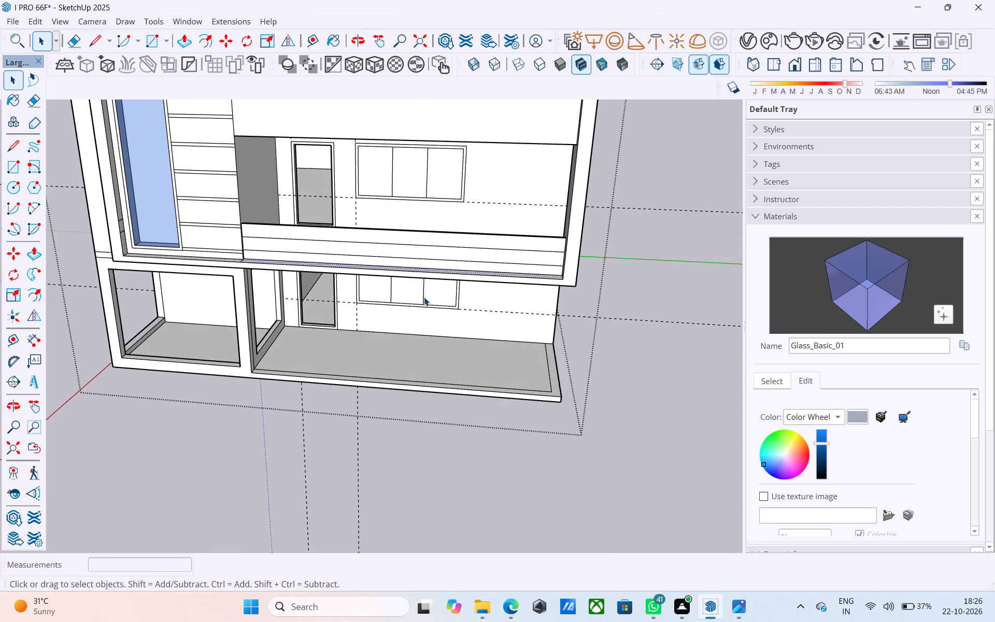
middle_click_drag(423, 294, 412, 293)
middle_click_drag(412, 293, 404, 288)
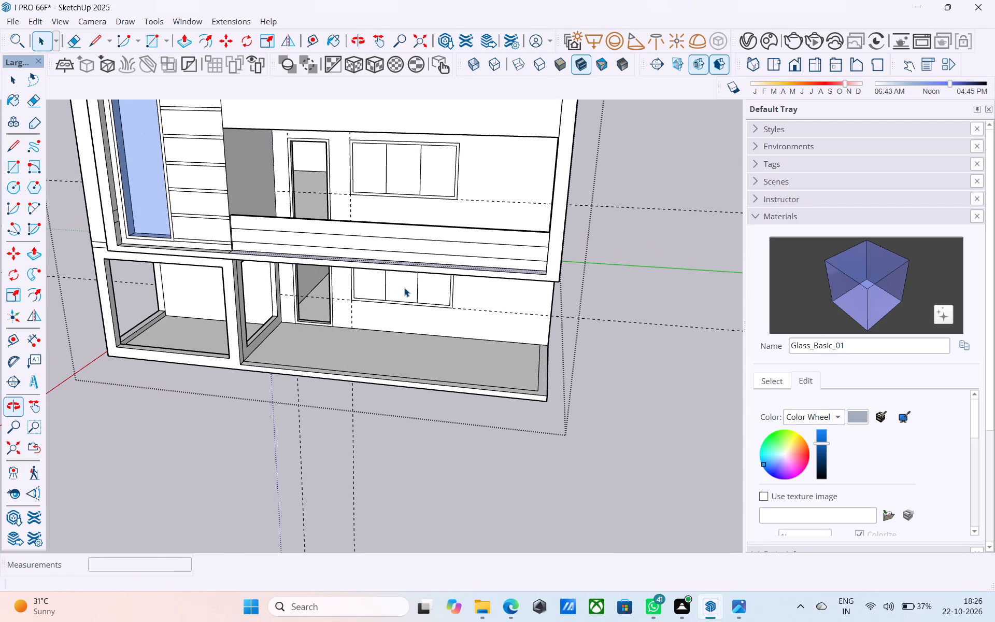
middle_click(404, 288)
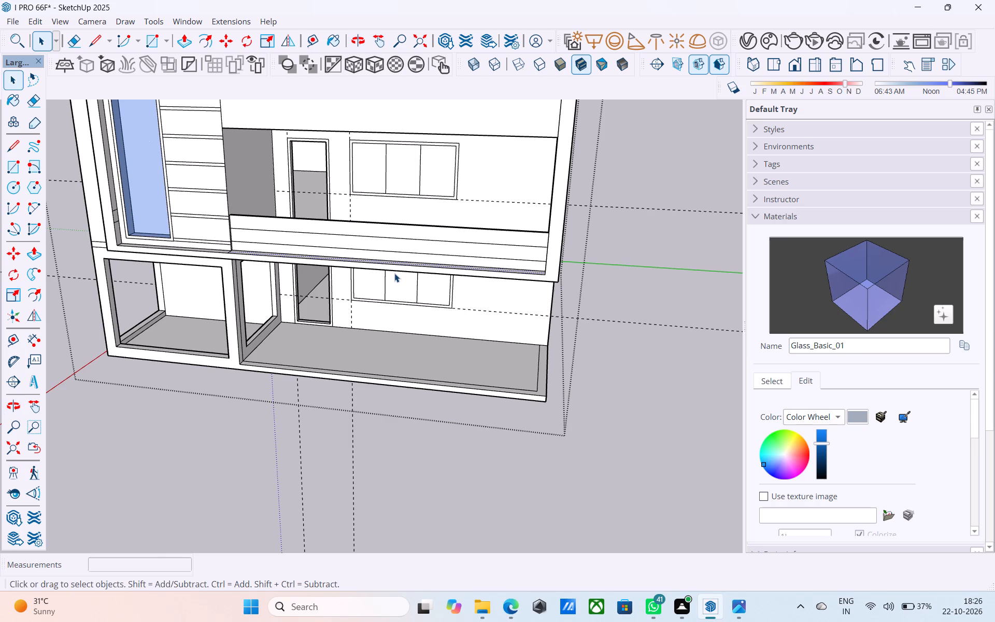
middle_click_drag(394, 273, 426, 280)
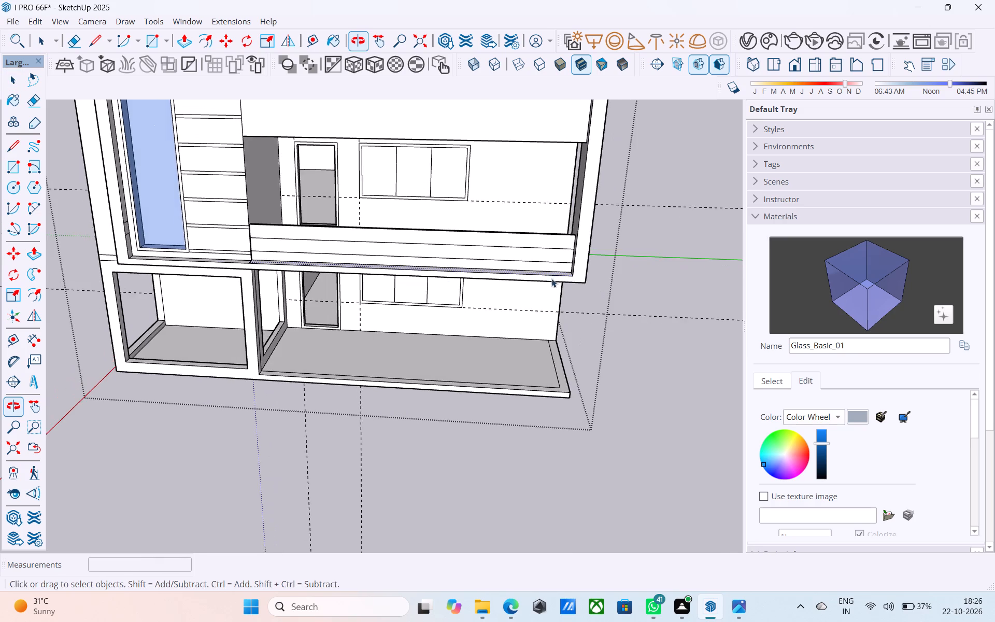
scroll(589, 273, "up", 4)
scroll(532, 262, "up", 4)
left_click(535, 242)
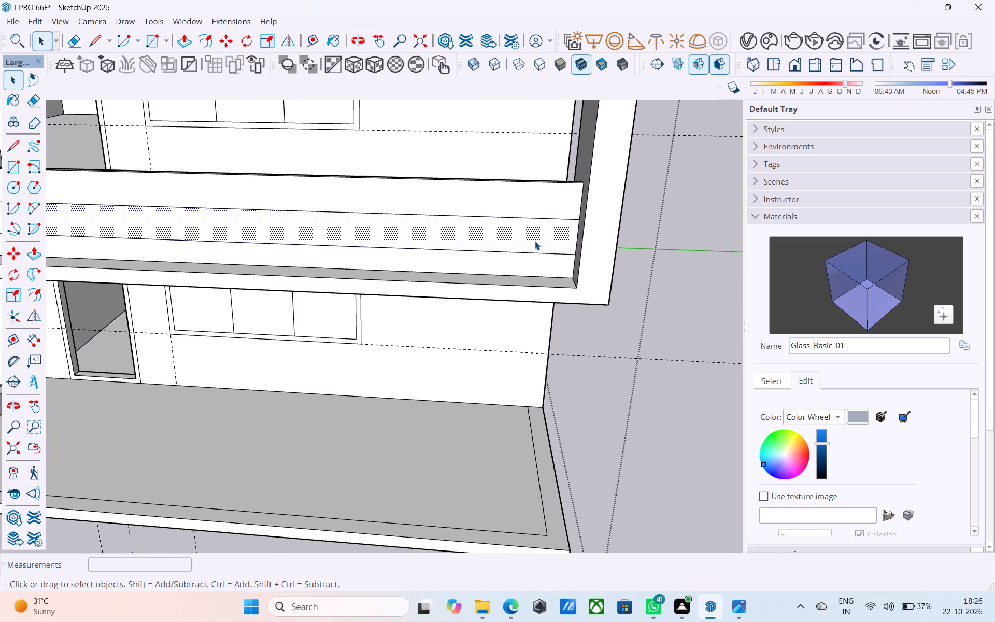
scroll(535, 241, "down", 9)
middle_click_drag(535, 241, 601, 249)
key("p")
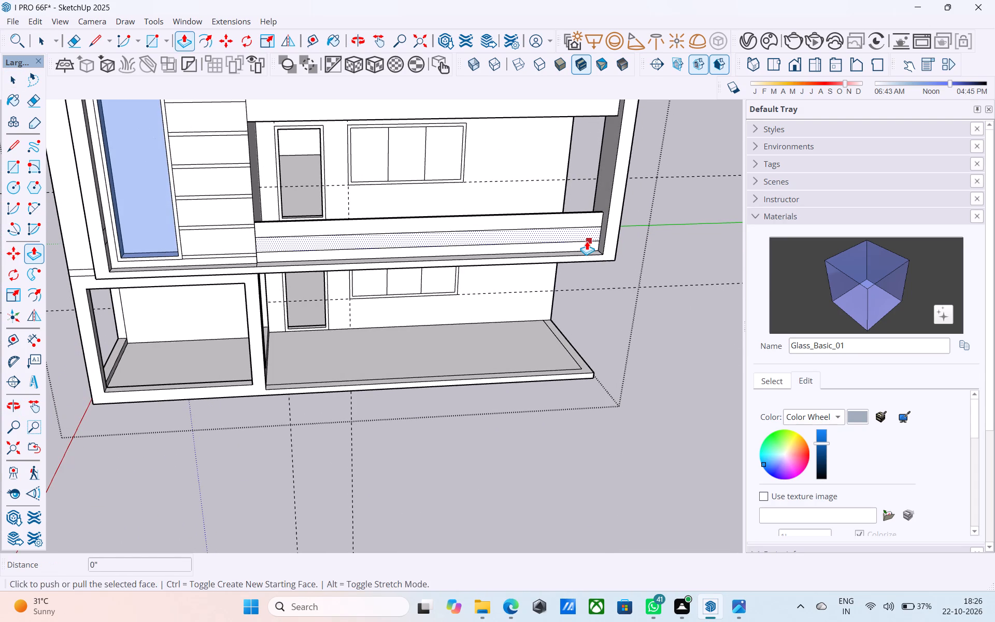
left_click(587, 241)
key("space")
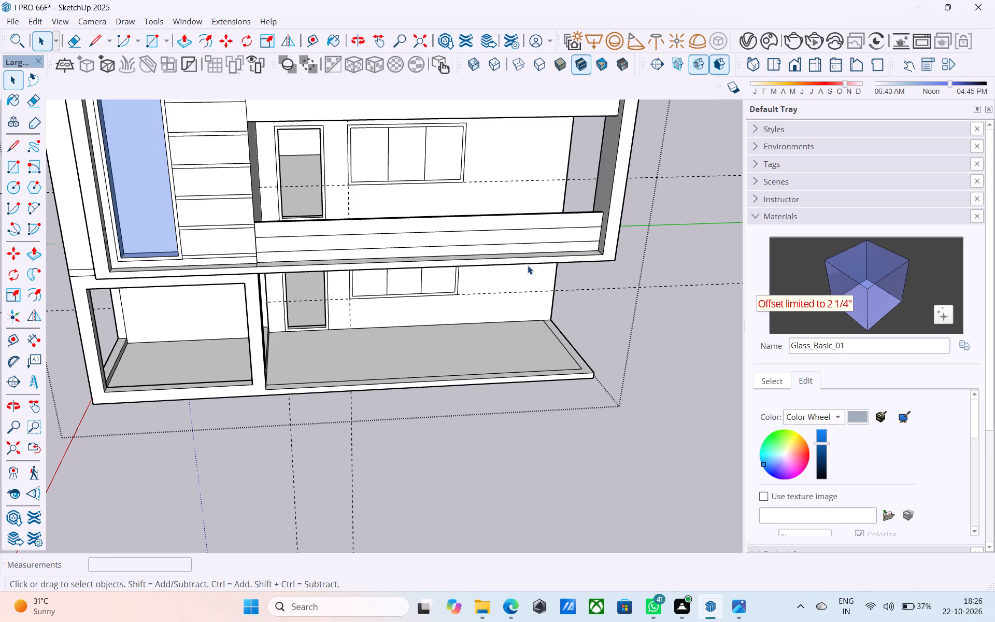
Push/Pull the middle band of the first-floor parapet so it projects forward to the front face of the surrounding frame.
scroll(531, 268, "down", 1)
middle_click_drag(529, 250, 528, 244)
scroll(530, 243, "up", 4)
left_click(601, 222)
key("p")
left_click(602, 222)
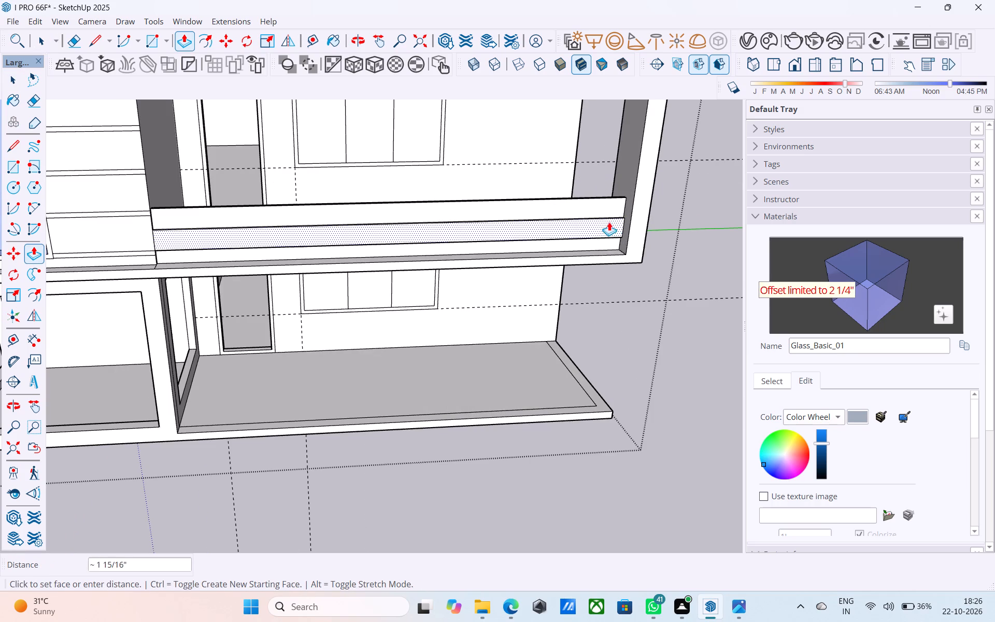
left_click(639, 219)
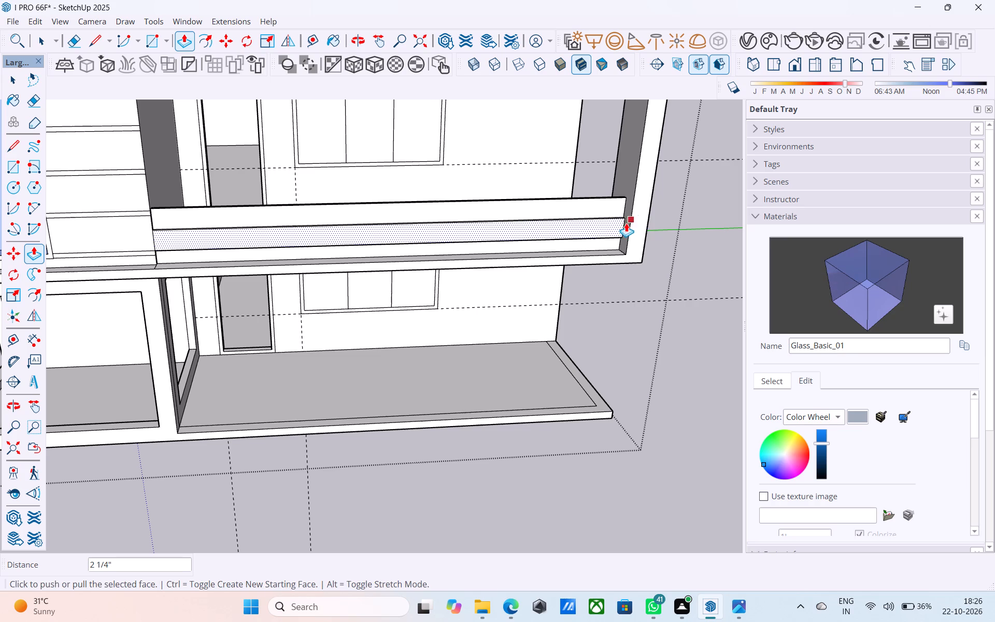
left_click(622, 223)
left_click(646, 189)
key("space")
Draw two lines across the side column's front, from the projecting band's lower corner and the ledge corner to the column's outer edge.
middle_click_drag(633, 219, 614, 205)
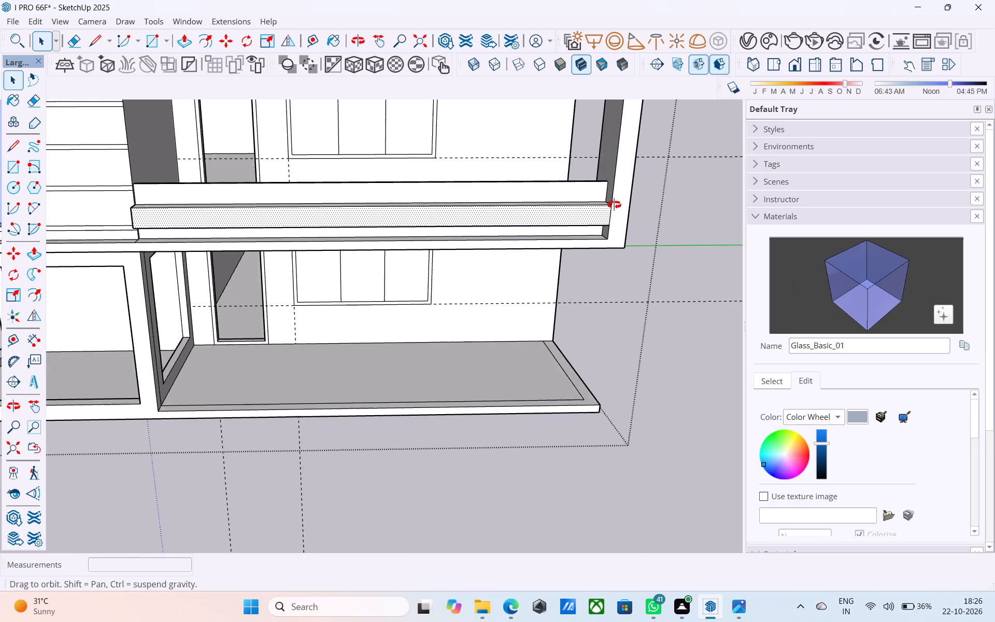
middle_click_drag(614, 205, 614, 205)
scroll(619, 220, "up", 3)
key("l")
left_click(606, 228)
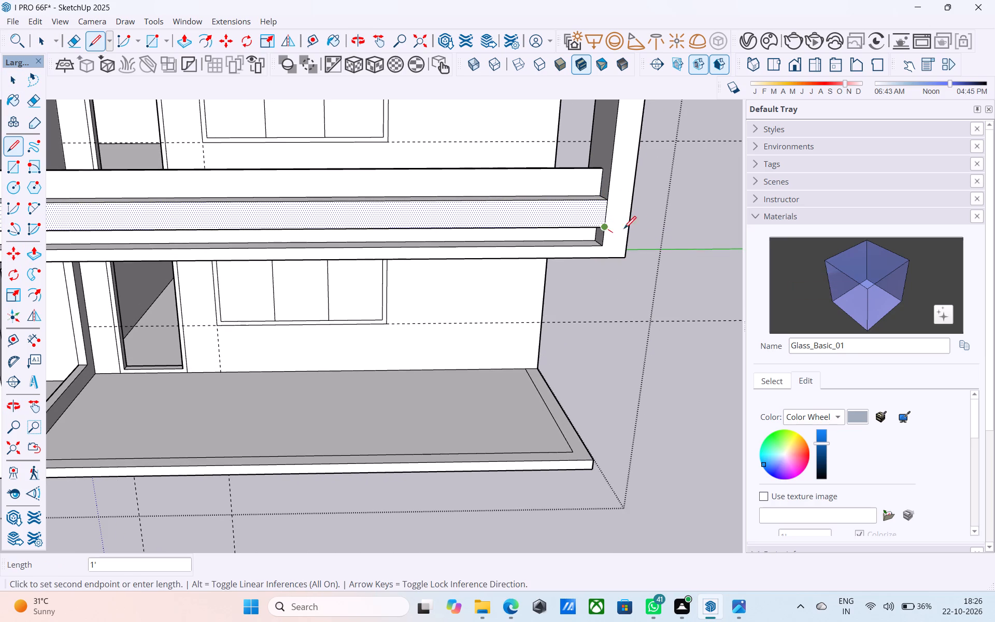
left_click(630, 227)
key("space")
key("l")
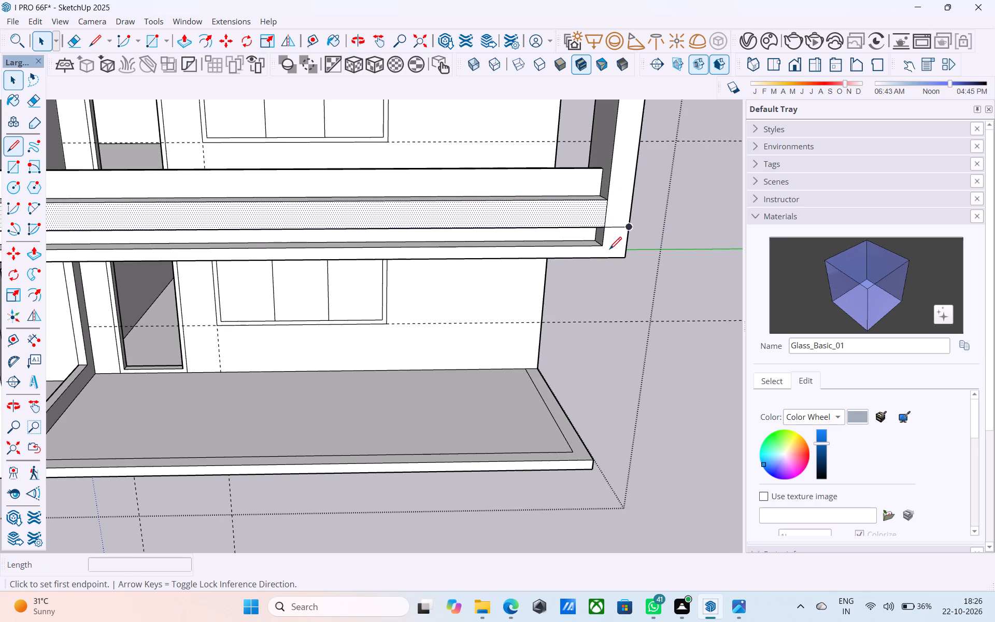
scroll(605, 253, "up", 3)
left_click(604, 247)
left_click(632, 242)
key("space")
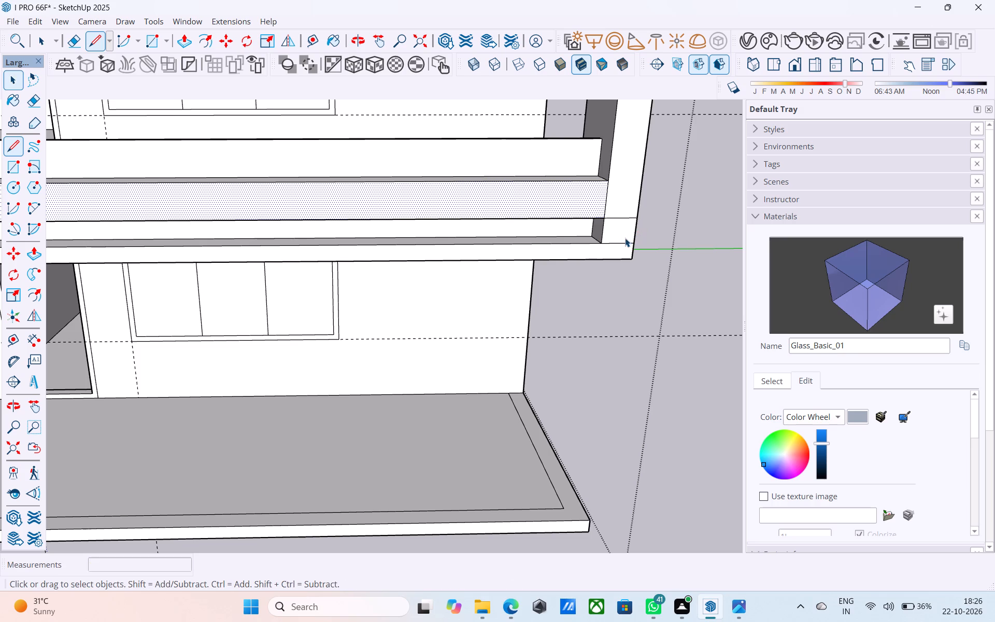
Push the column's front segment between the two lines back flush with the parapet's lower strip.
left_click(625, 238)
key("p")
left_click(623, 237)
left_click(572, 231)
key("space")
middle_click_drag(568, 231, 553, 225)
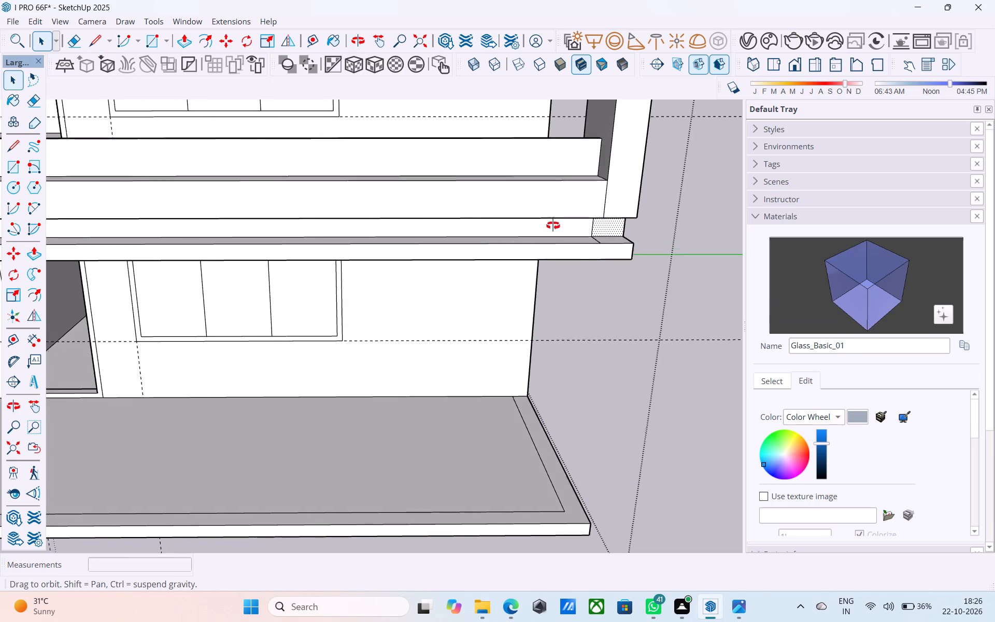
Erase the seam between the recessed column segment and the parapet's lower strip.
middle_click_drag(553, 225, 492, 192)
key("e")
left_click_drag(587, 227, 578, 222)
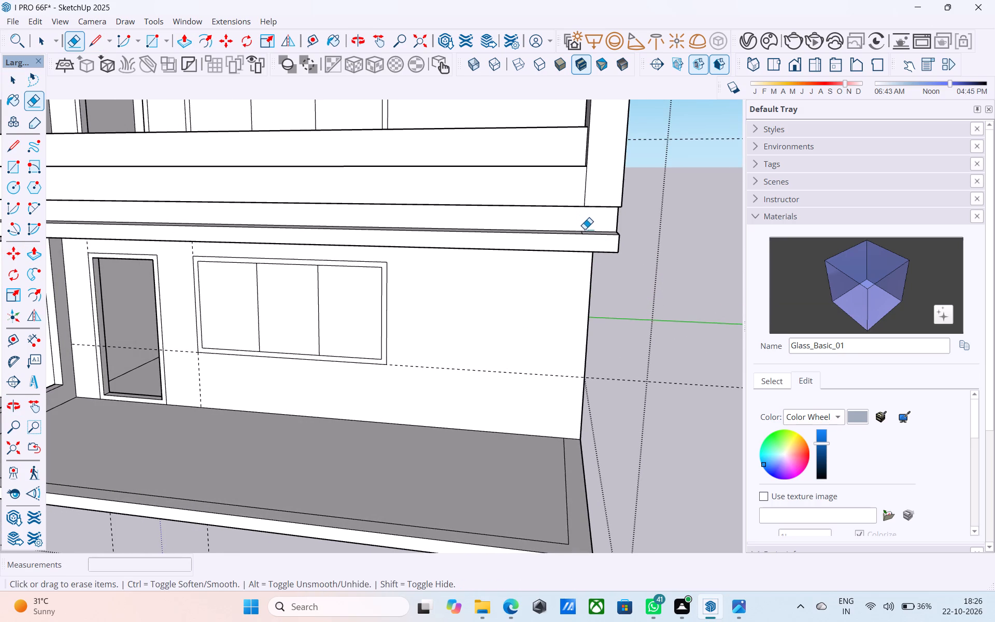
Draw a 1' 9 3/4" line along the side column's base on the first-floor slab, from the recess corner to the column's far edge.
scroll(585, 232, "down", 5)
middle_click_drag(585, 232, 463, 201)
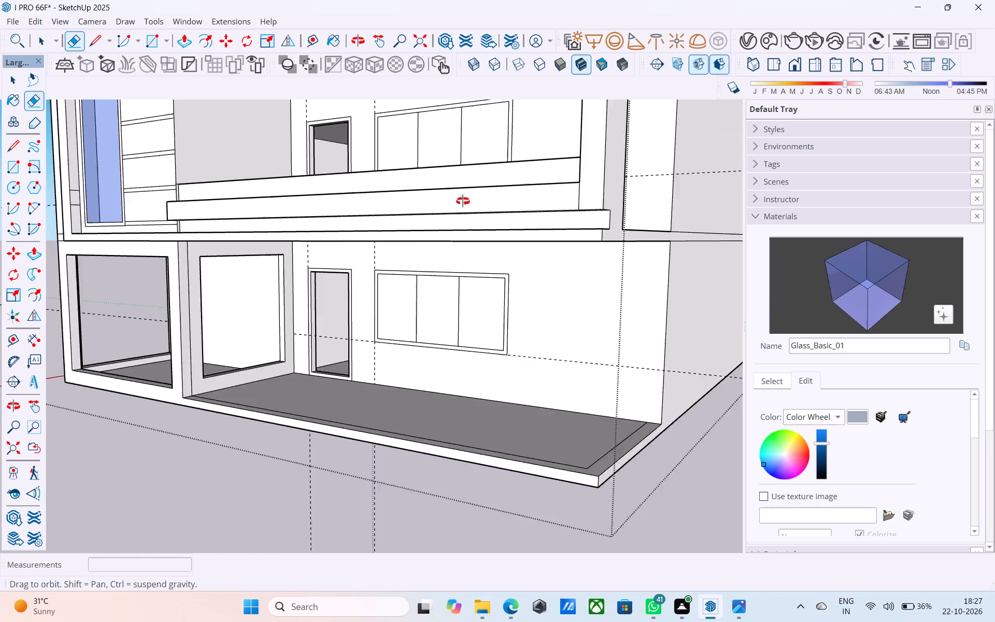
middle_click_drag(463, 201, 373, 243)
scroll(344, 225, "down", 5)
middle_click_drag(492, 259, 488, 259)
key("l")
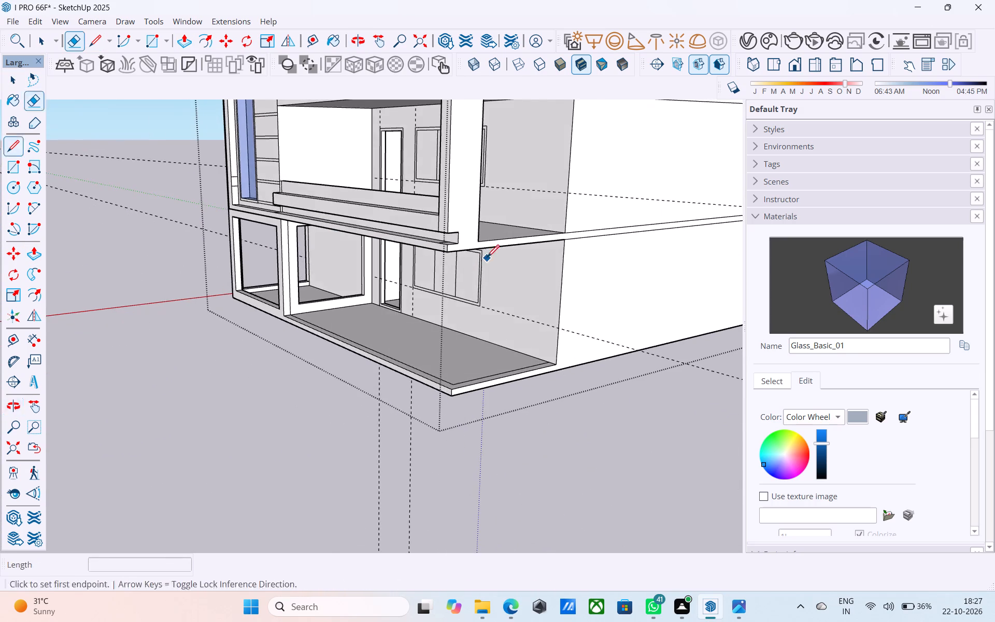
scroll(487, 258, "up", 5)
left_click(427, 231)
left_click(470, 225)
key("space")
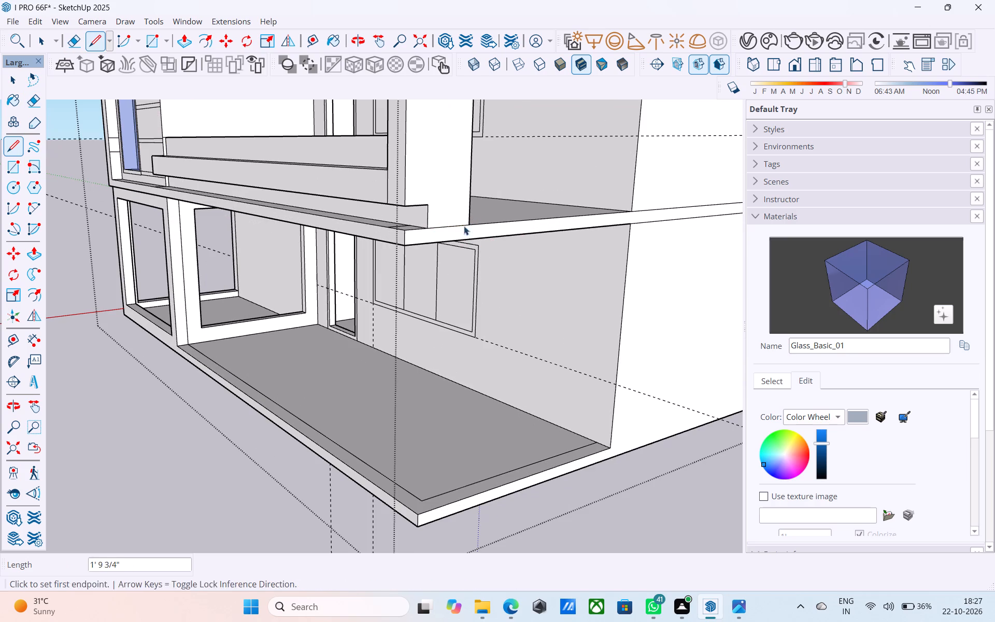
Pull the first-floor slab's side edge face outward by 2'.
left_click(454, 228)
left_click(453, 233)
key("p")
left_click(453, 233)
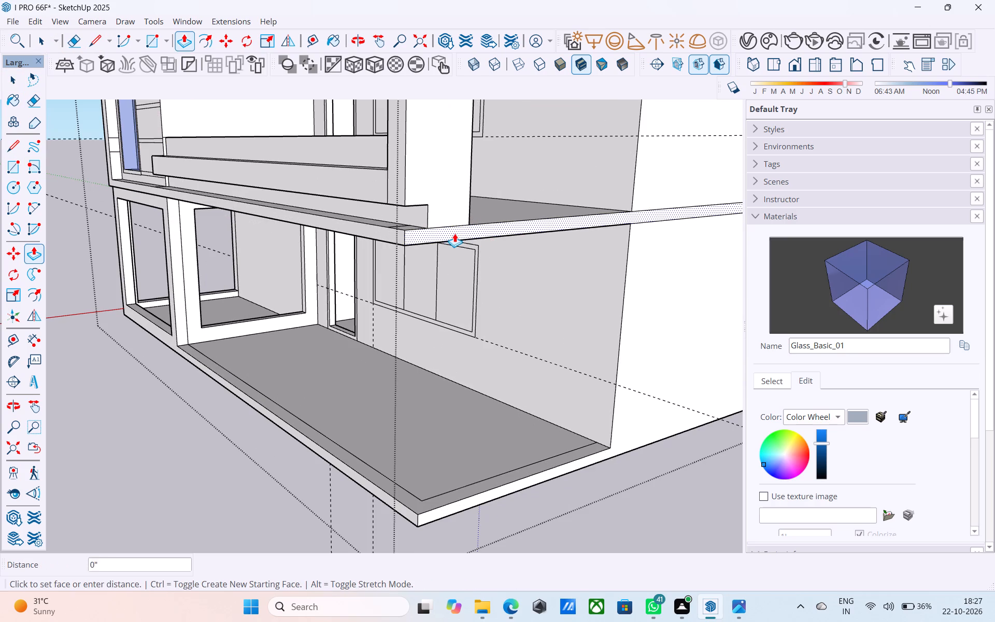
type("2'")
key("Return")
key("space")
Erase the leftover seam lines on top of the extended slab around the base of the side column.
middle_click_drag(468, 237, 464, 257)
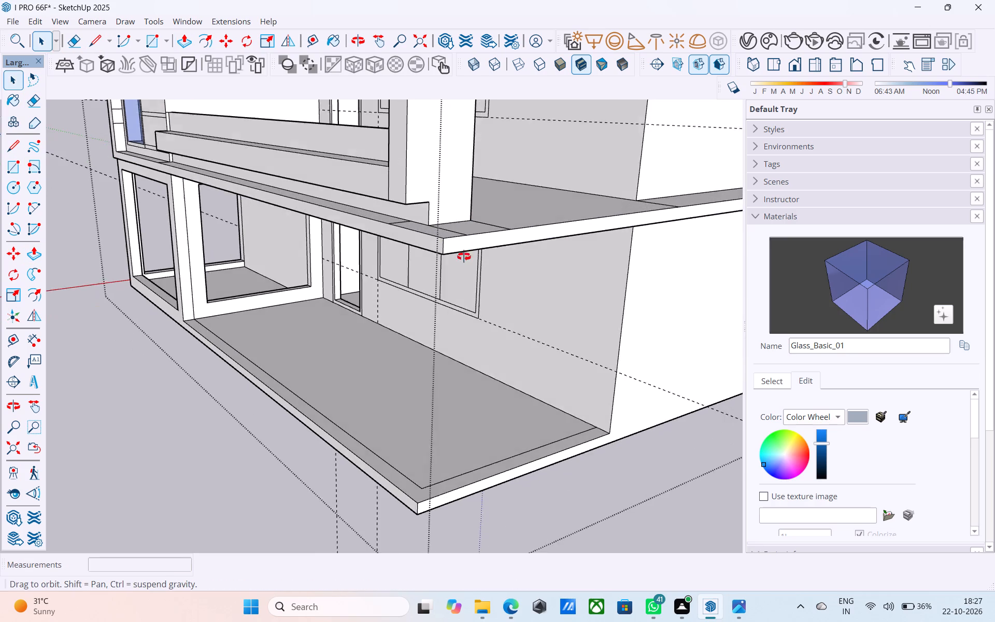
middle_click_drag(464, 257, 475, 323)
key("e")
left_click_drag(460, 229, 449, 227)
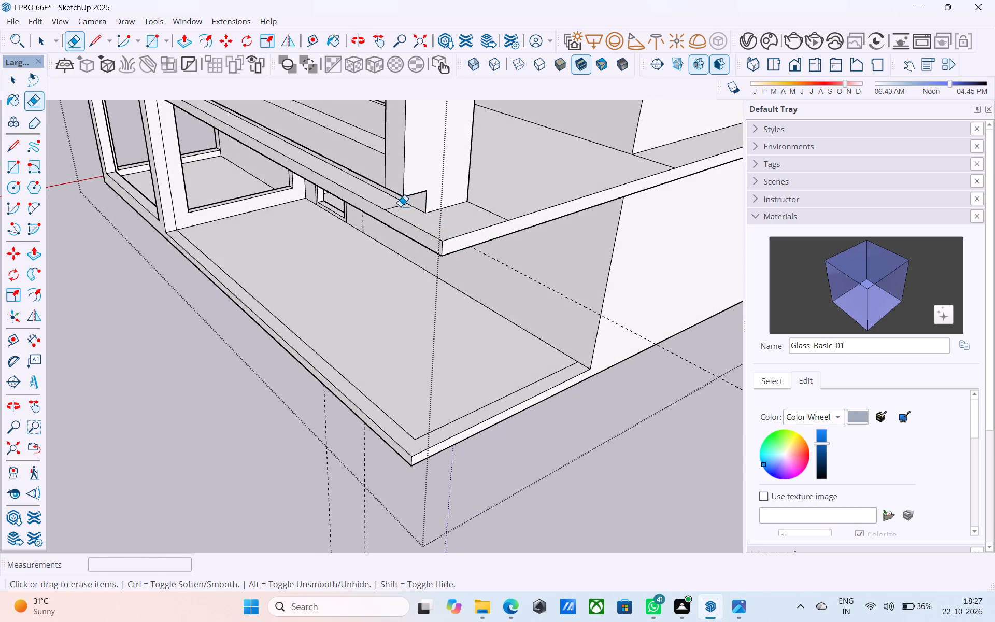
left_click(400, 206)
left_click_drag(470, 212, 488, 205)
scroll(487, 205, "down", 4)
middle_click_drag(481, 216, 604, 188)
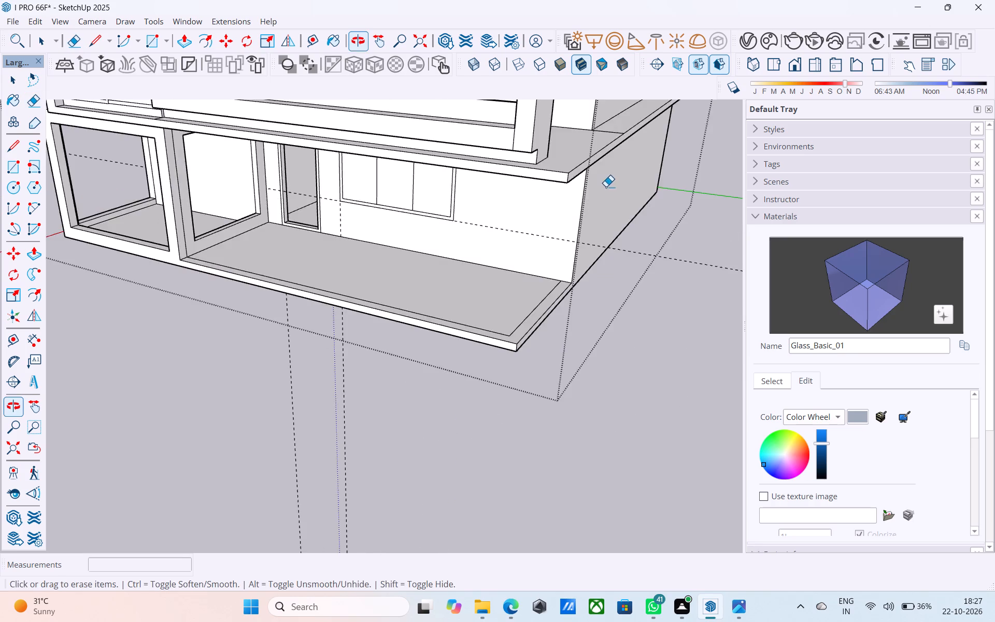
Examine the whole house from above and from the front, including the extended first-floor slab and the roofline.
scroll(607, 186, "down", 7)
middle_click_drag(458, 272, 414, 333)
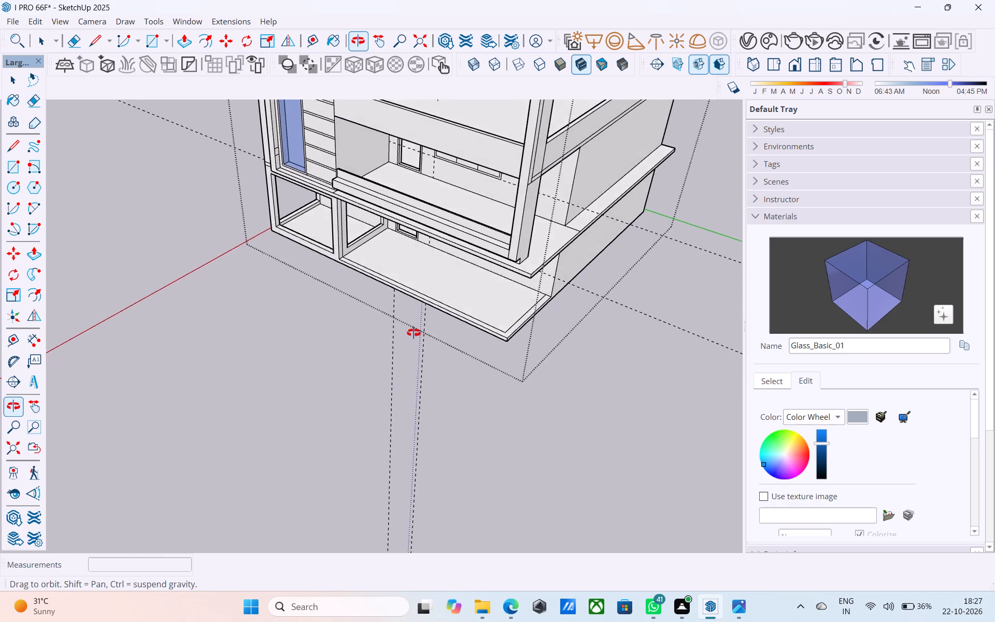
middle_click_drag(414, 333, 605, 233)
scroll(439, 320, "down", 3)
middle_click_drag(438, 329, 425, 375)
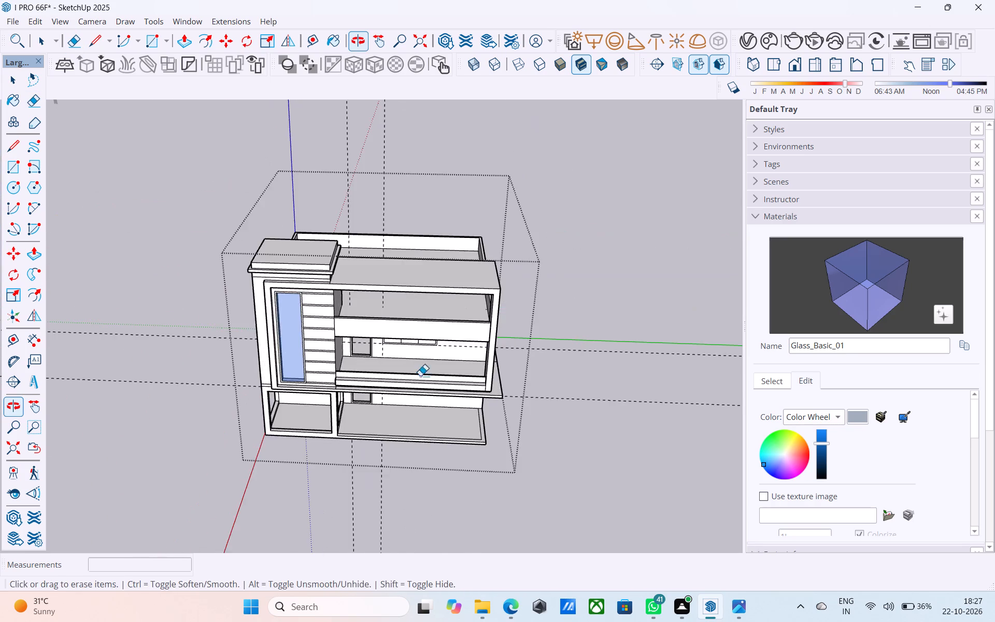
scroll(420, 353, "down", 5)
middle_click_drag(420, 355, 452, 200)
scroll(417, 250, "up", 4)
middle_click_drag(416, 277, 397, 284)
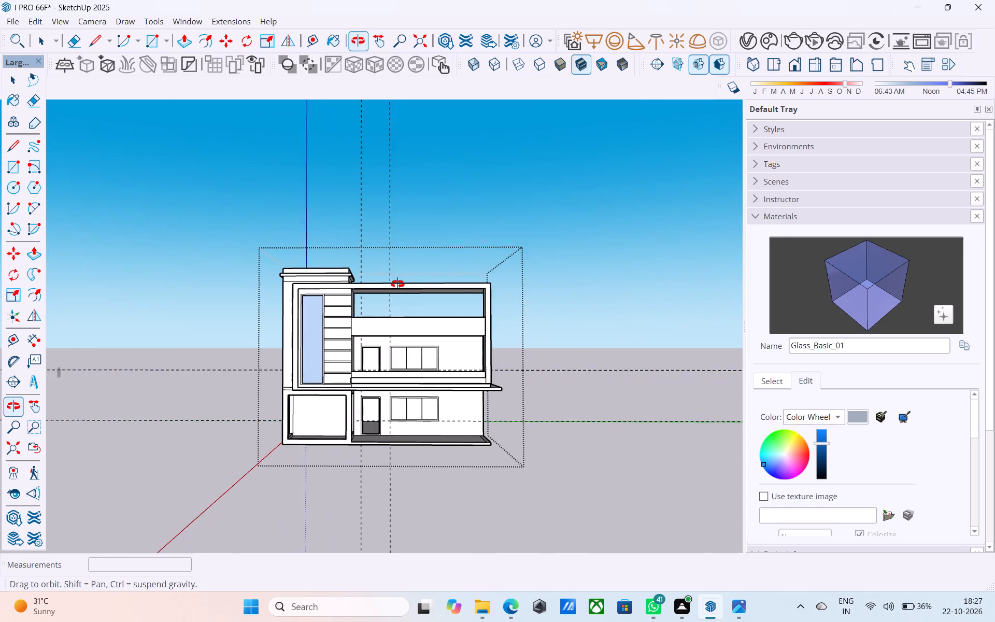
middle_click_drag(397, 284, 383, 308)
scroll(503, 303, "down", 1)
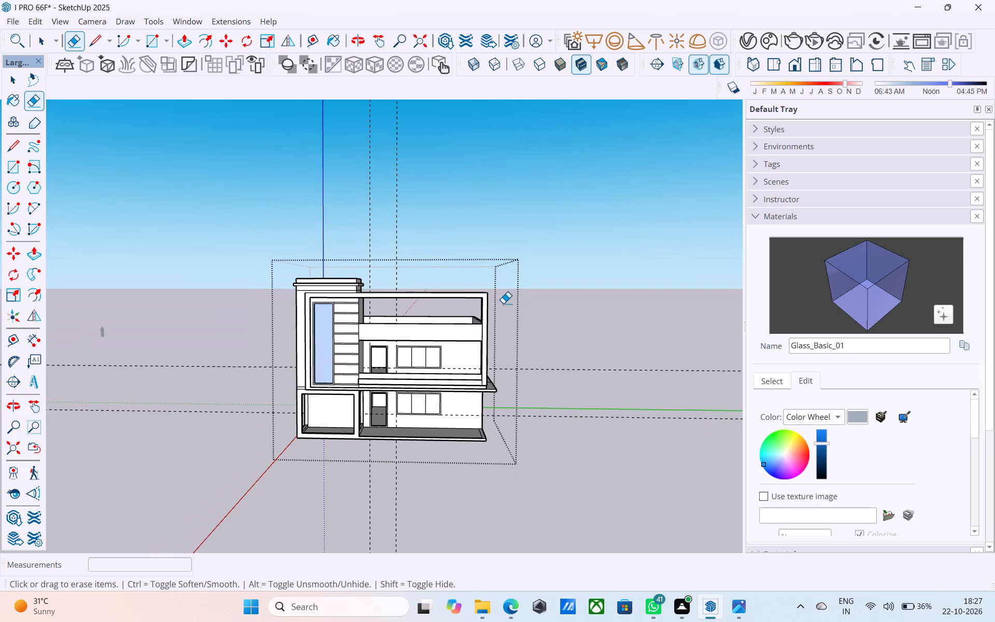
middle_click_drag(503, 303, 496, 300)
Pull the side face of the tower top's projecting band outward by 2' on the side facing the balconies.
scroll(359, 300, "up", 7)
middle_click_drag(387, 266, 360, 278)
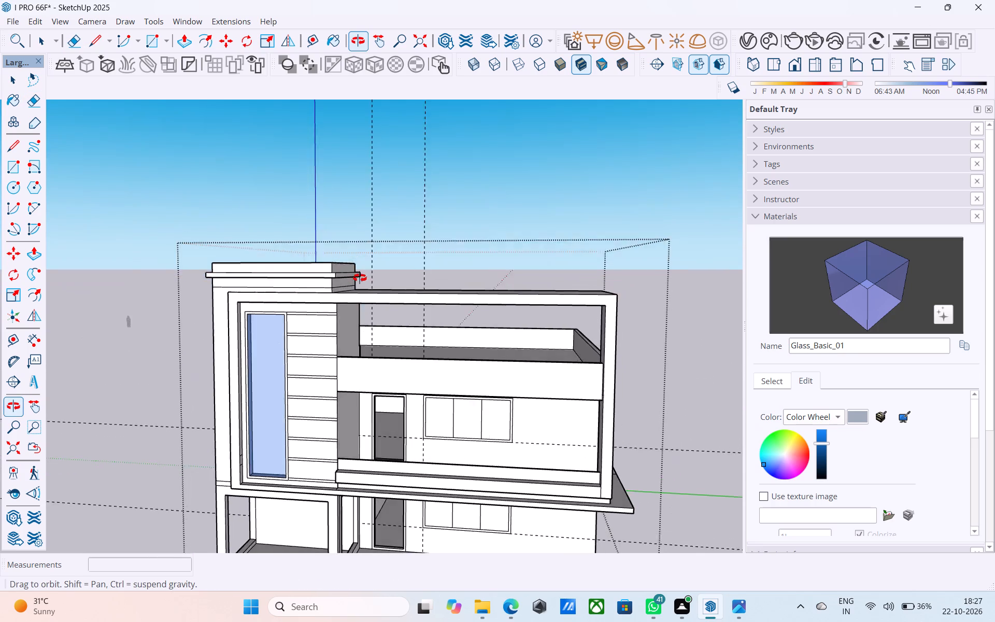
middle_click_drag(360, 278, 324, 283)
scroll(324, 282, "up", 10)
key("space")
left_click(303, 268)
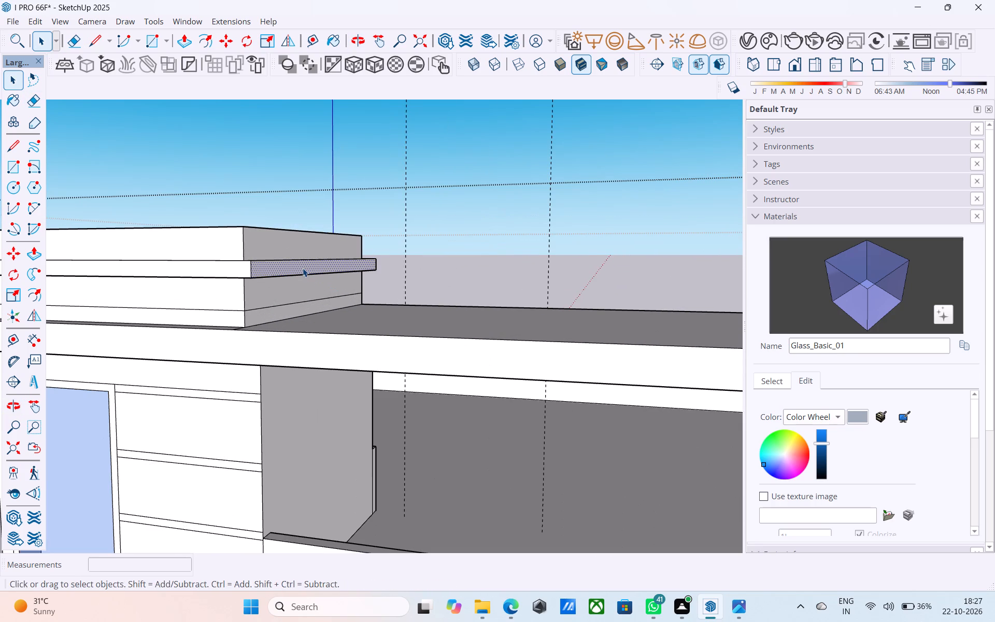
key("p")
left_click(303, 268)
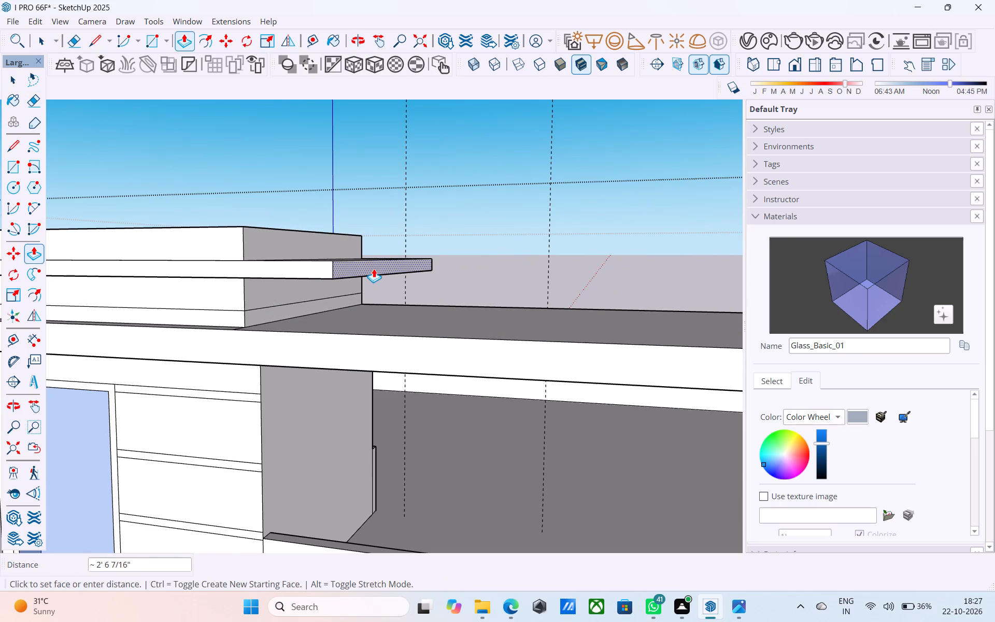
type("2'")
key("Return")
Inspect the extended projecting band and the tower top from above, the outer corner and the front.
middle_click_drag(437, 248, 514, 225)
scroll(514, 225, "down", 8)
middle_click_drag(504, 232, 504, 384)
scroll(378, 391, "up", 6)
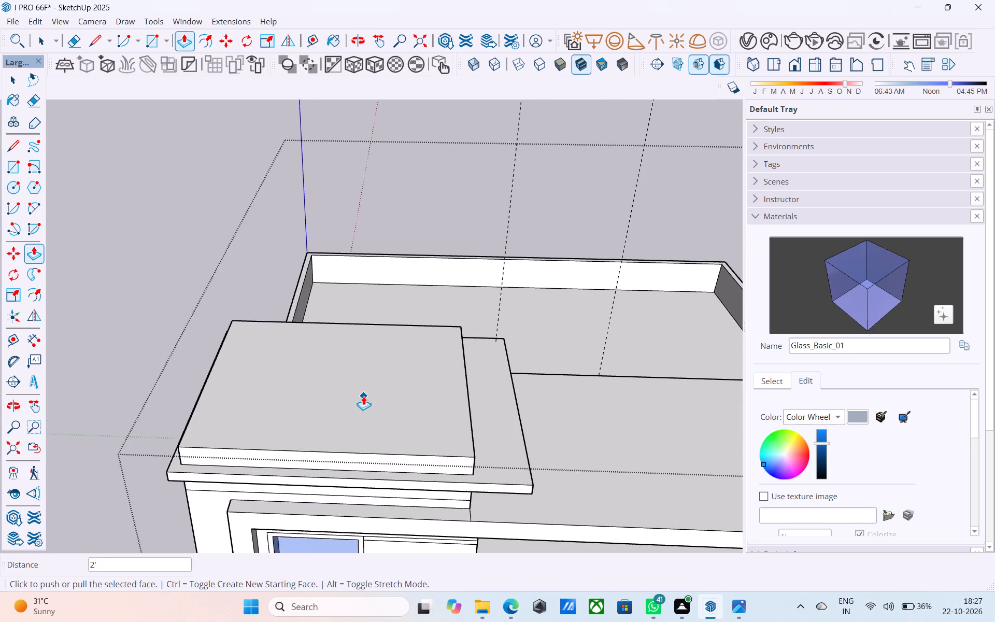
key("space")
middle_click_drag(357, 398, 480, 302)
scroll(445, 320, "up", 7)
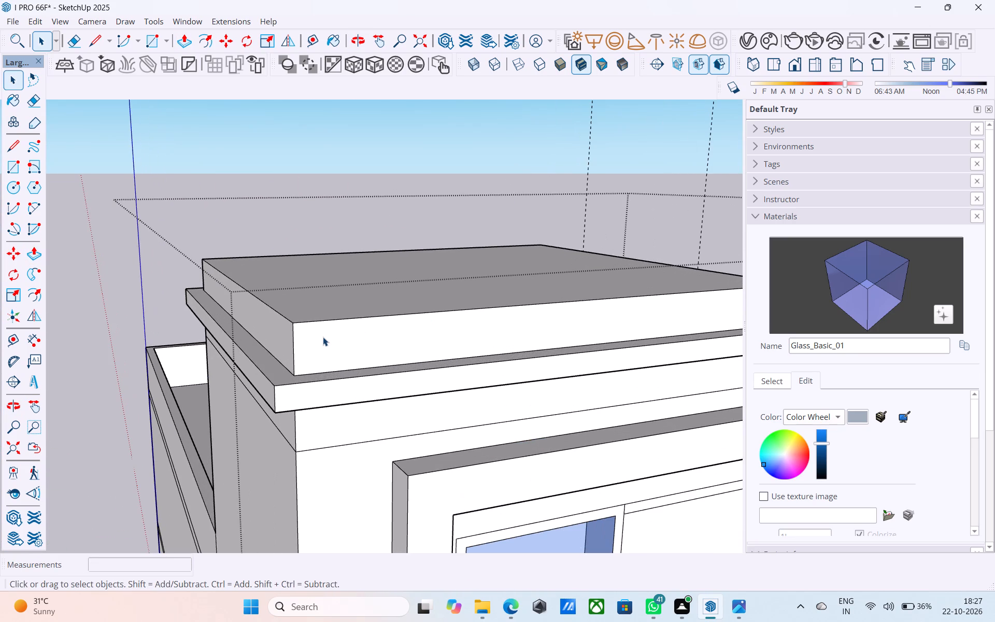
scroll(323, 335, "down", 9)
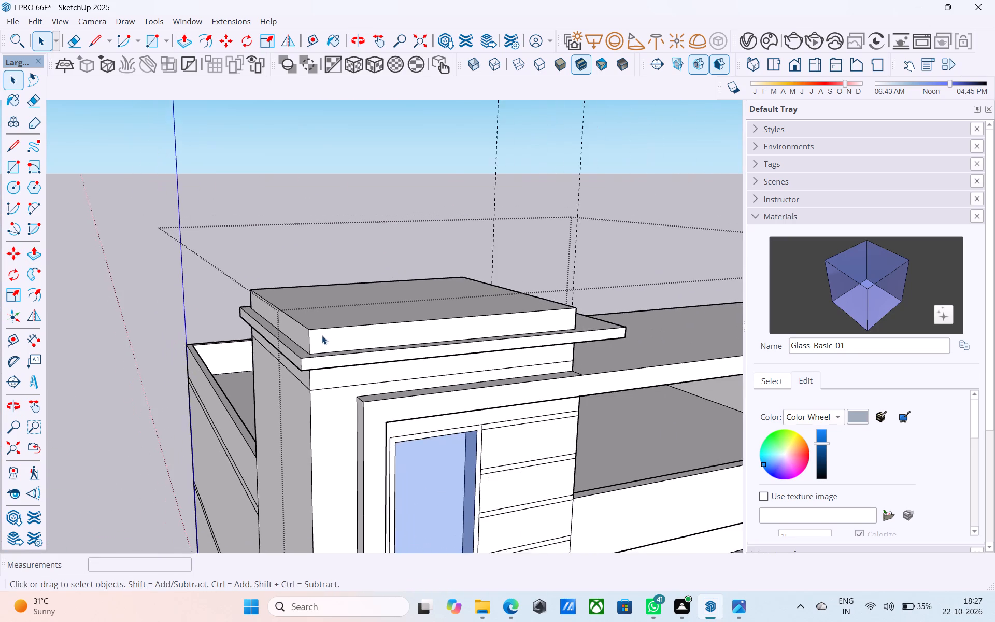
scroll(322, 335, "down", 3)
middle_click_drag(319, 340, 258, 281)
scroll(263, 277, "down", 8)
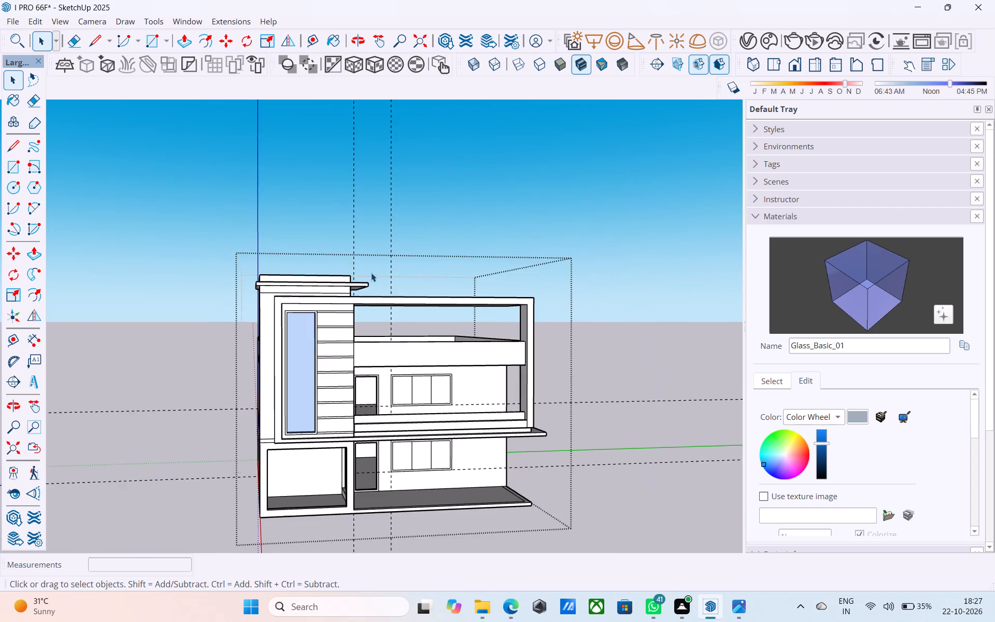
scroll(371, 273, "down", 2)
Pull the top face of the tower's roof block up by 1'.
middle_click_drag(372, 274, 357, 395)
scroll(295, 323, "up", 9)
left_click(282, 330)
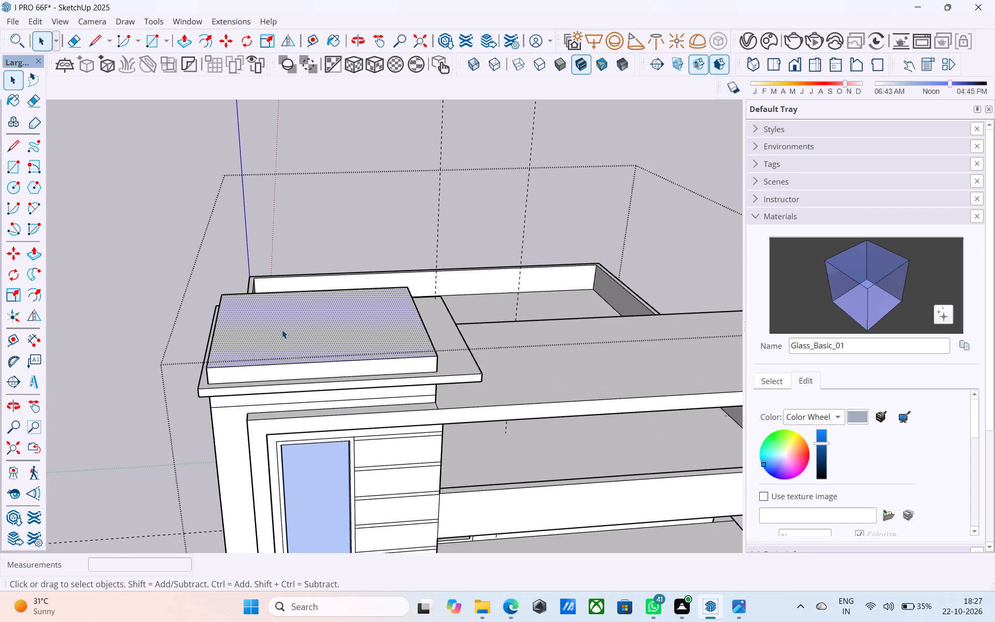
key("p")
left_click(282, 330)
type("1'")
key("Return")
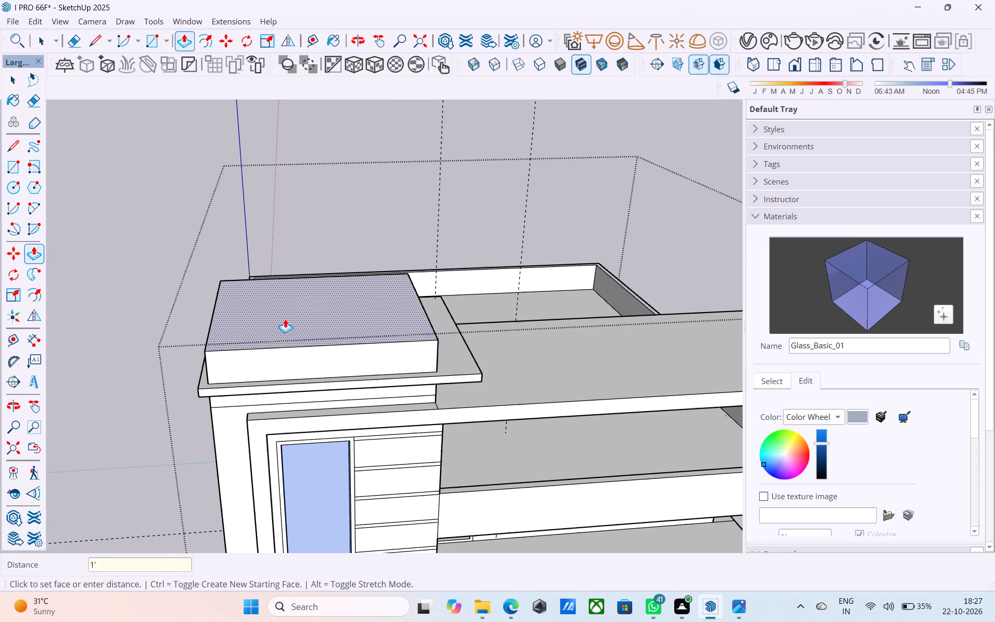
key("space")
Copy the roof block's front and outer-side top edges 6" down its faces.
middle_click_drag(283, 321, 382, 291)
scroll(375, 302, "up", 6)
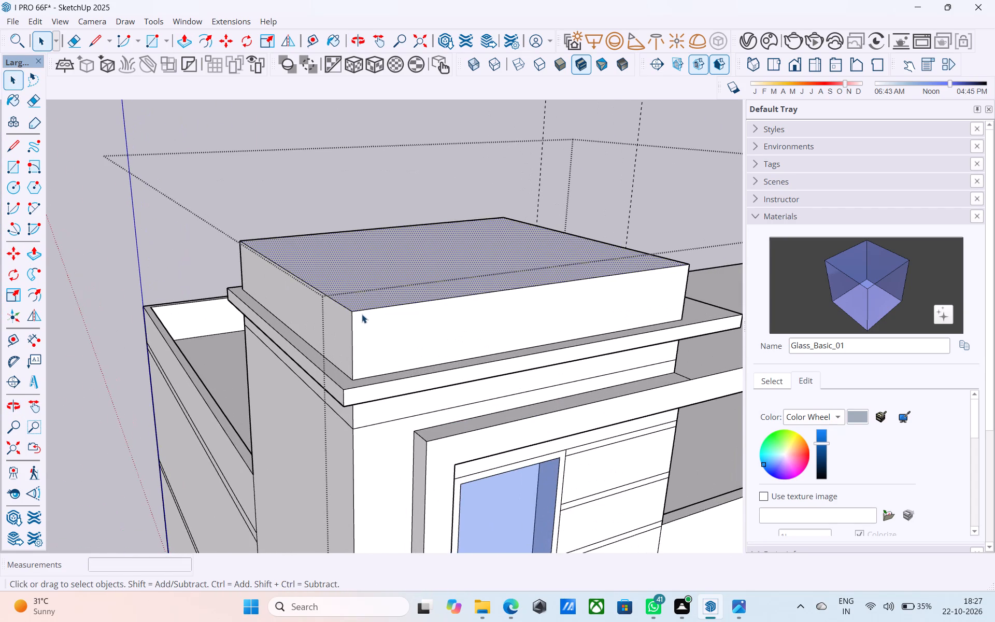
left_click(362, 312)
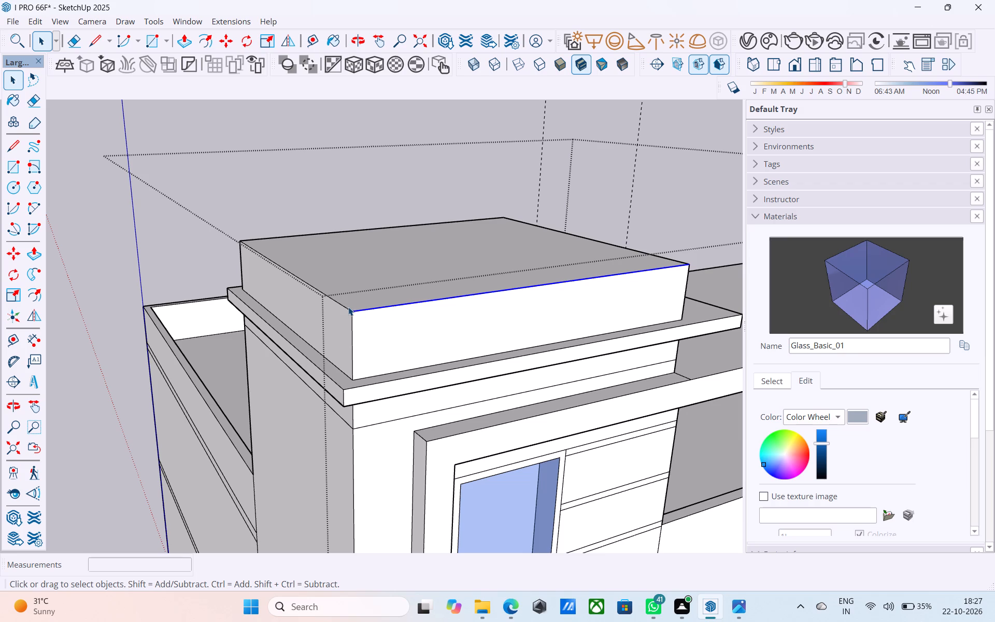
left_click(345, 307, "shift")
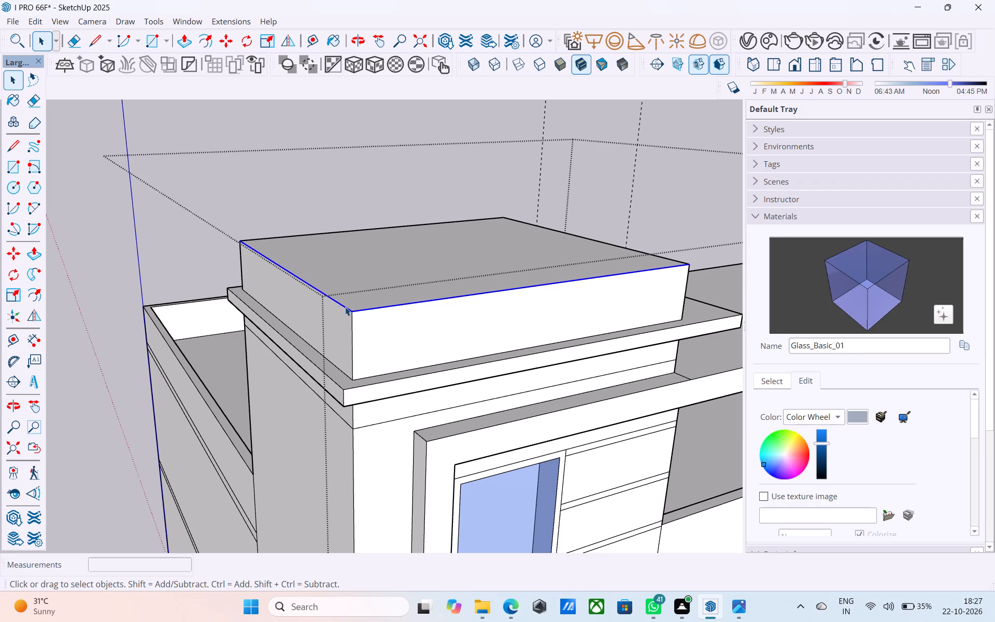
key("m")
left_click(350, 314)
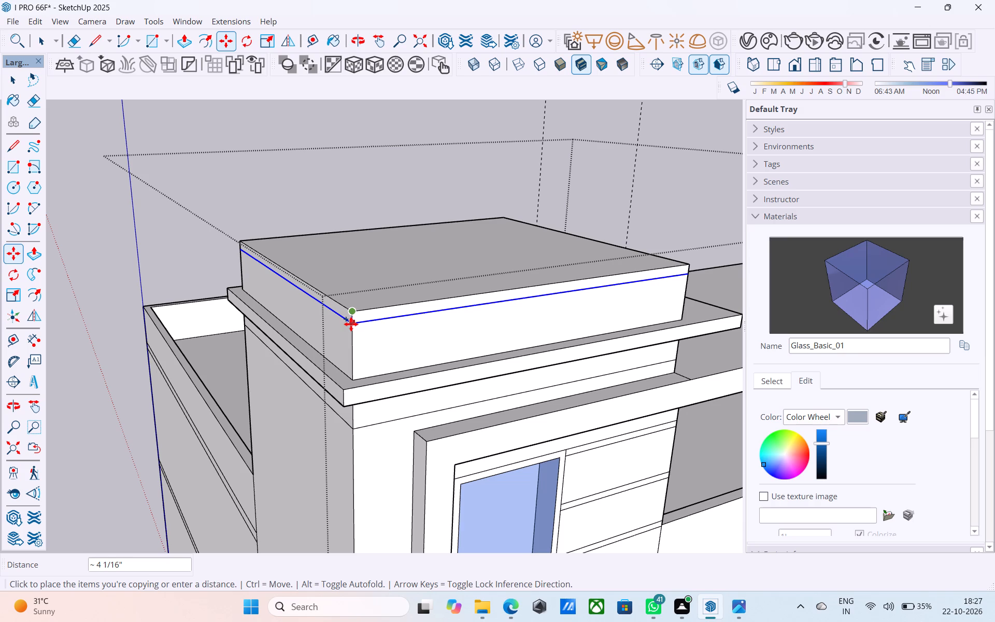
type("6\"")
key("Return")
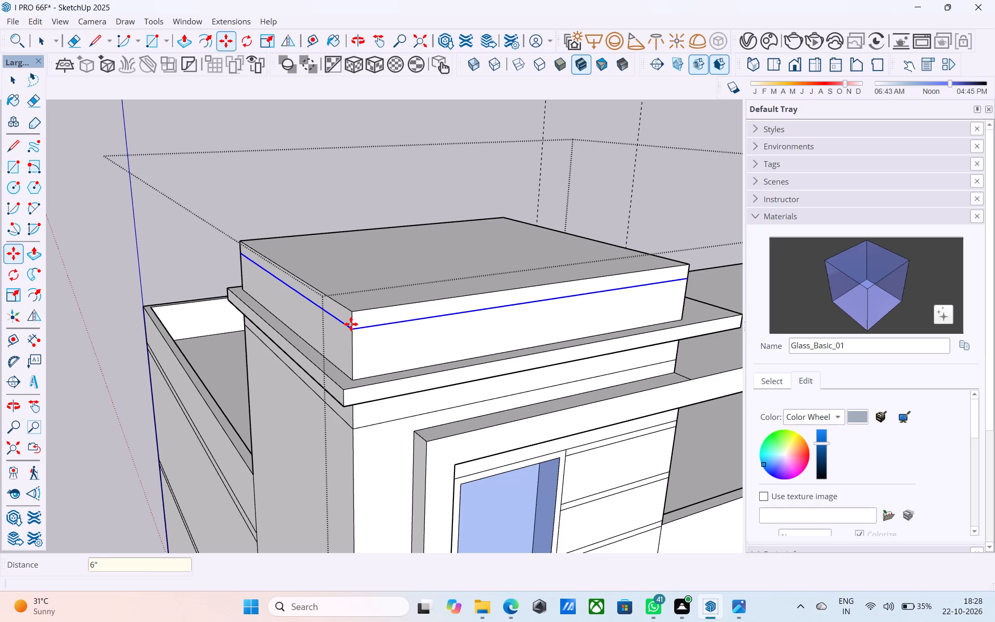
Continue the band line around the roof block with a 12' 9" line on the rear face and a 10' 9" line on the balcony side.
scroll(350, 355, "down", 1)
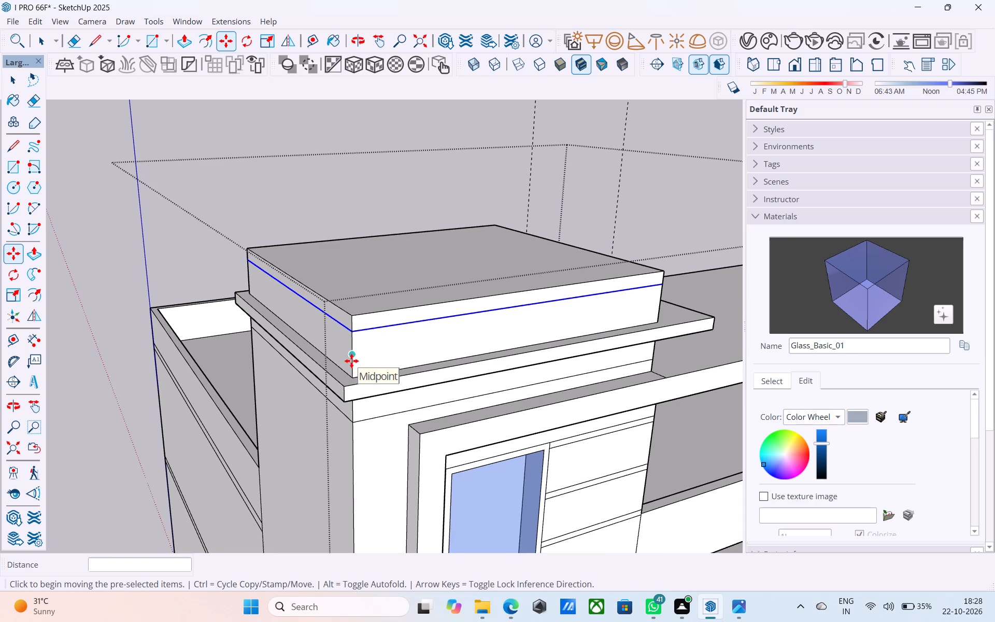
scroll(351, 361, "down", 3)
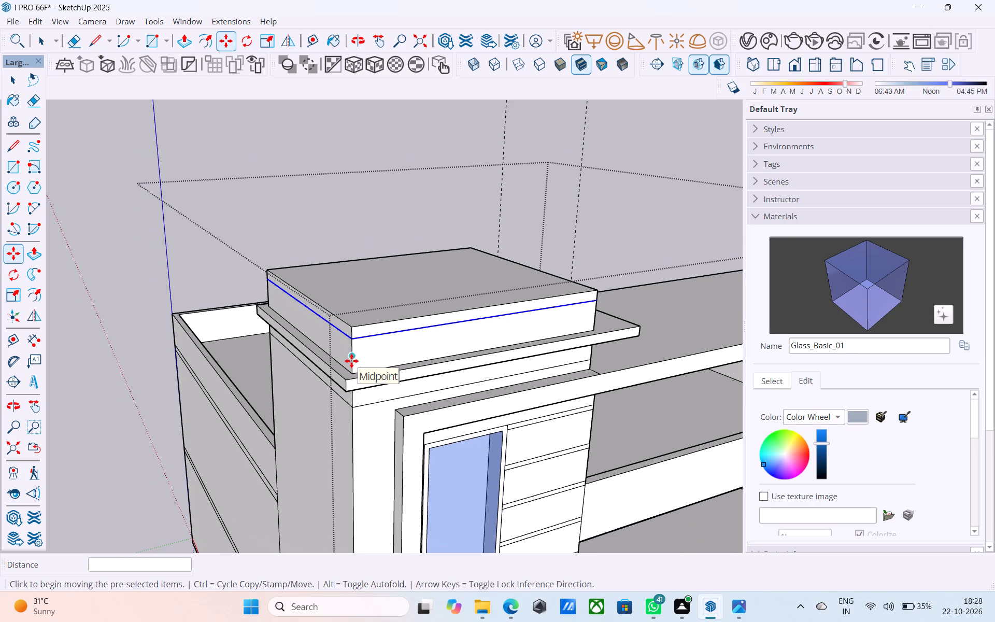
scroll(351, 361, "down", 5)
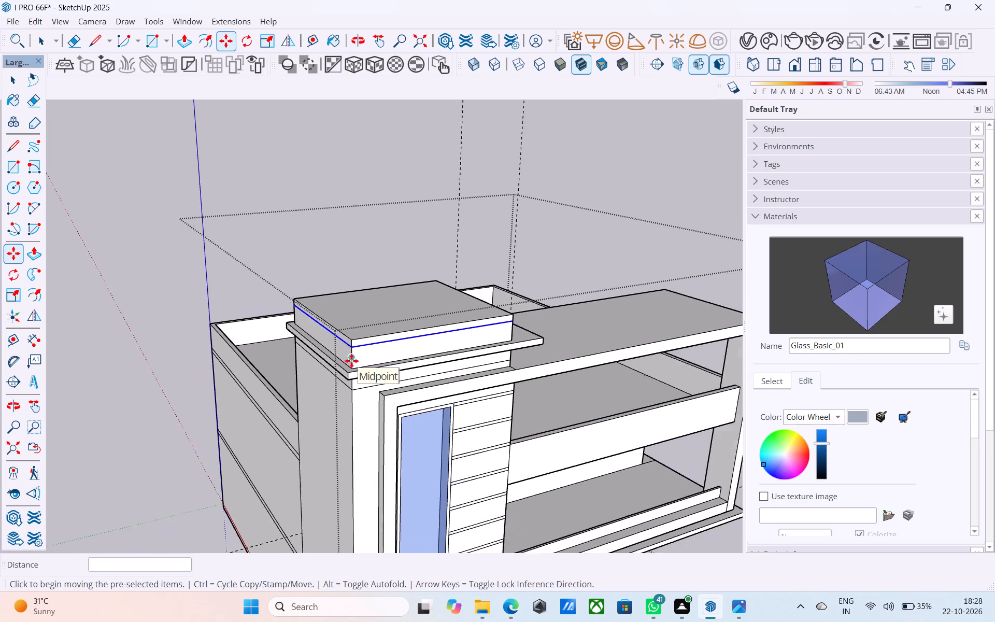
middle_click_drag(351, 361, 671, 384)
scroll(479, 321, "up", 8)
key("l")
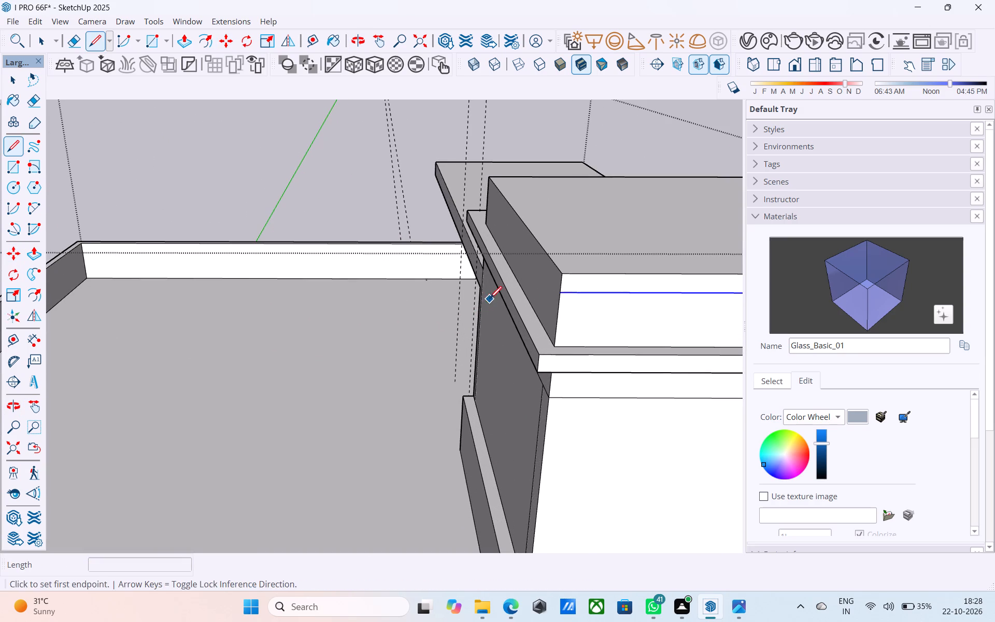
middle_click_drag(496, 296, 542, 358, "shift")
left_click(548, 408)
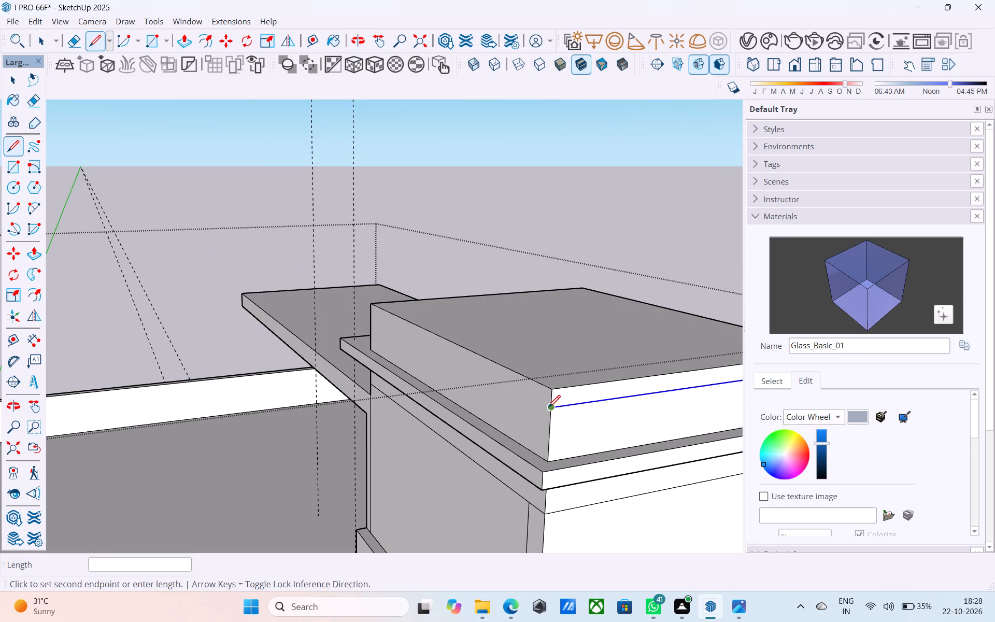
middle_click_drag(441, 372, 704, 413)
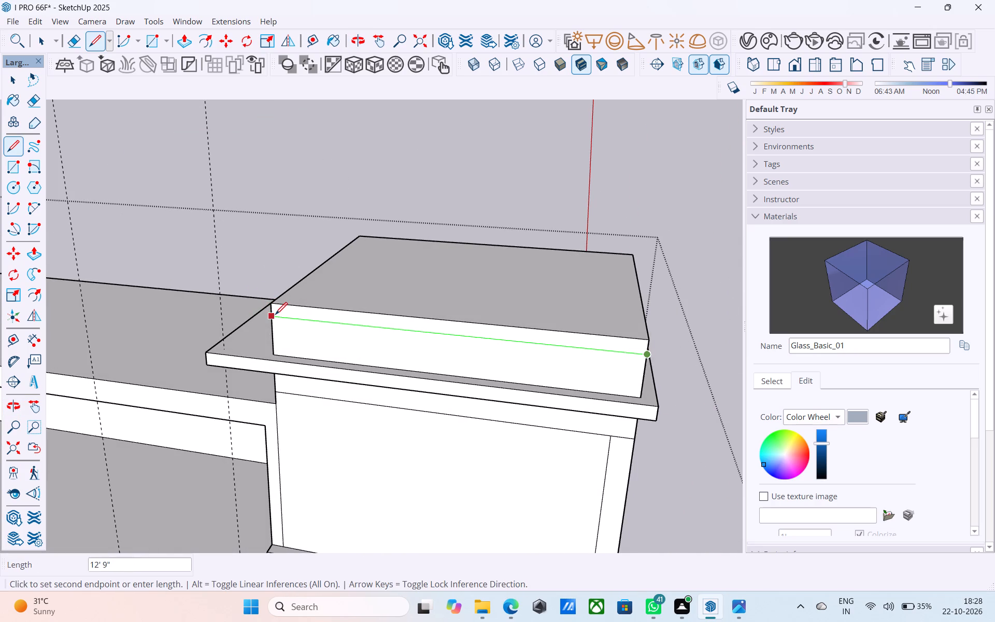
left_click(276, 316)
middle_click_drag(275, 316, 570, 360)
left_click(465, 345)
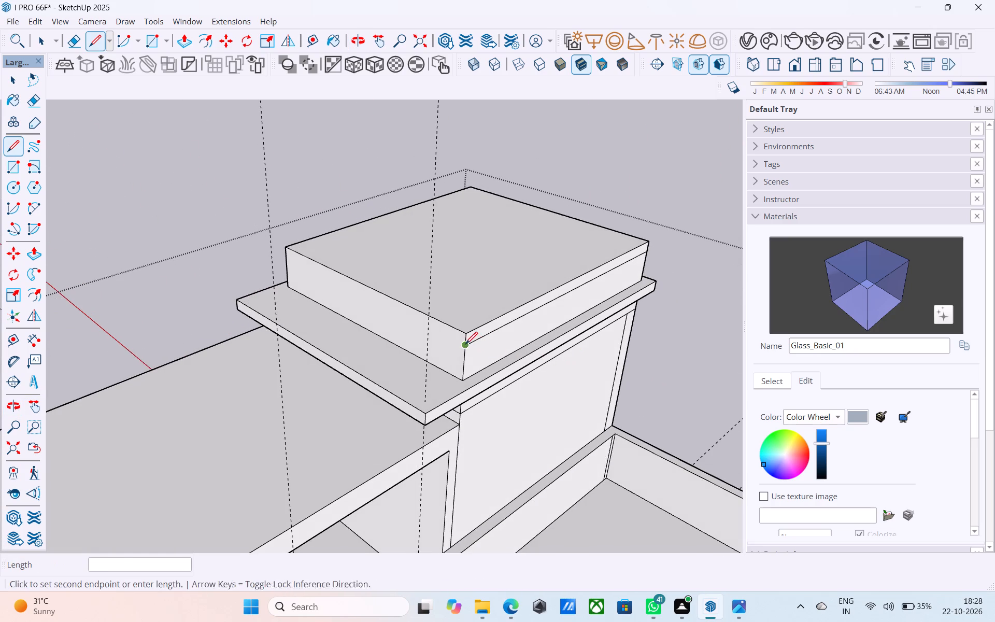
middle_click_drag(317, 289, 655, 320)
left_click(445, 275)
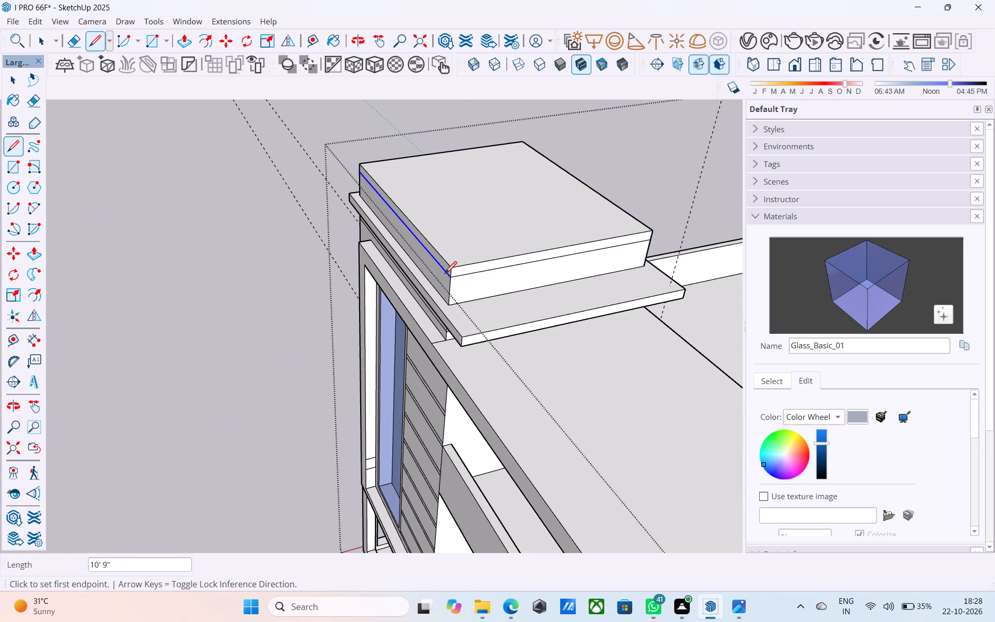
key("space")
Pull the roof block's upper band outward by 6" on the front face and repeat it on the balcony-side face.
scroll(153, 231, "down", 4)
middle_click_drag(331, 196, 350, 155)
scroll(342, 175, "up", 9)
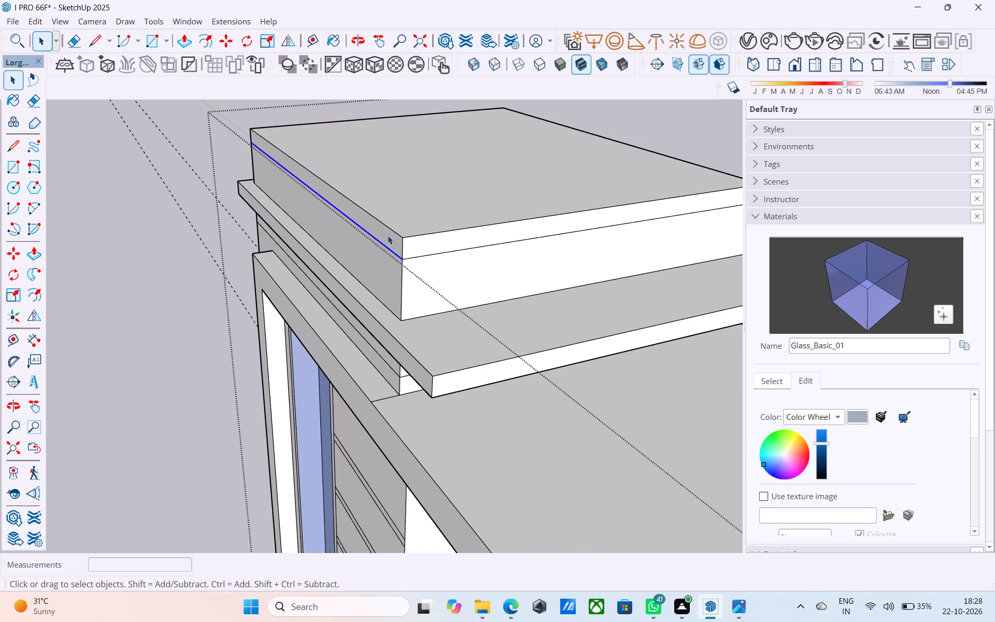
left_click(386, 236)
key("p")
left_click(383, 232)
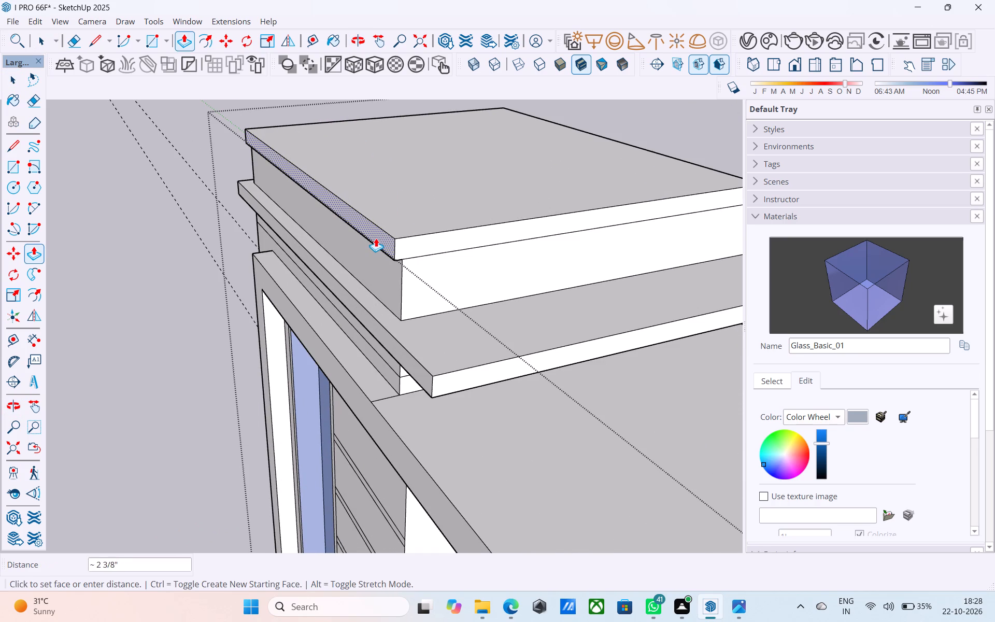
key("2")
key("BackSpace")
type("6'")
key("Return")
key("6")
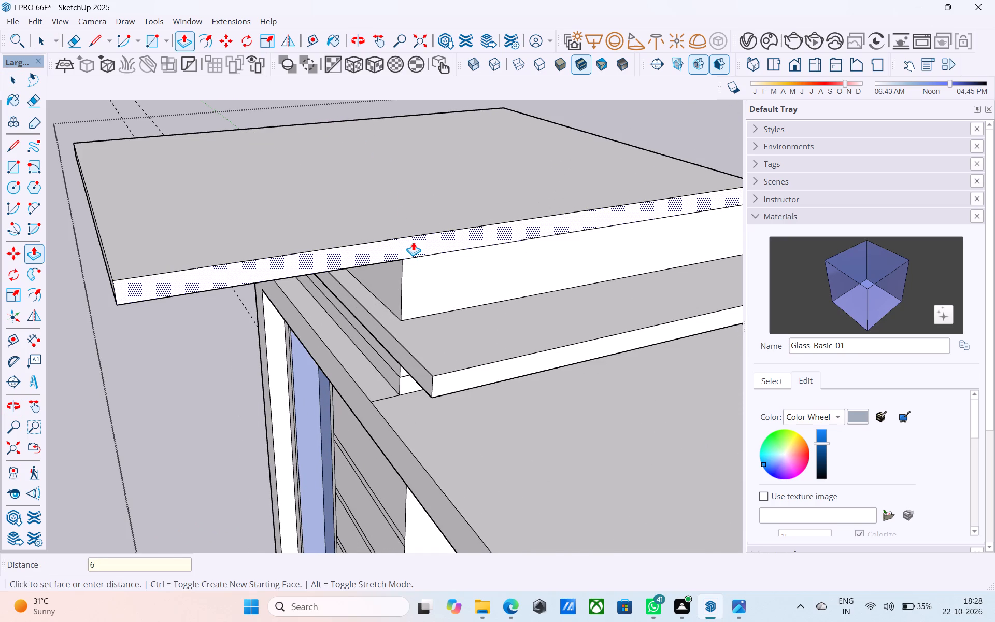
key("shift+quotedbl")
key("Return")
double_click(415, 242)
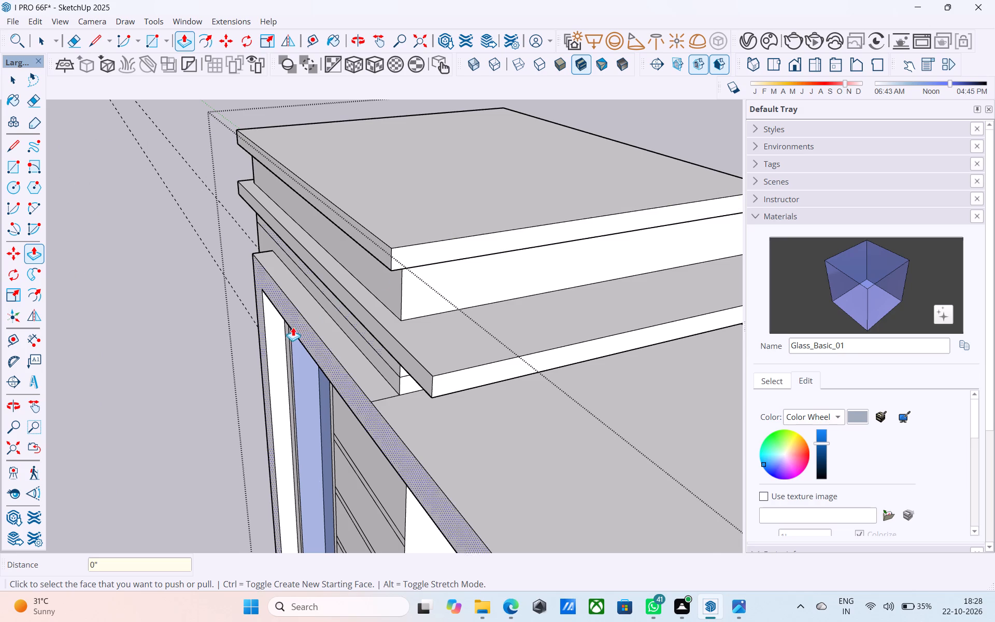
Examine the roof block's overhanging upper band from the balcony side, the front and above.
scroll(290, 330, "down", 1)
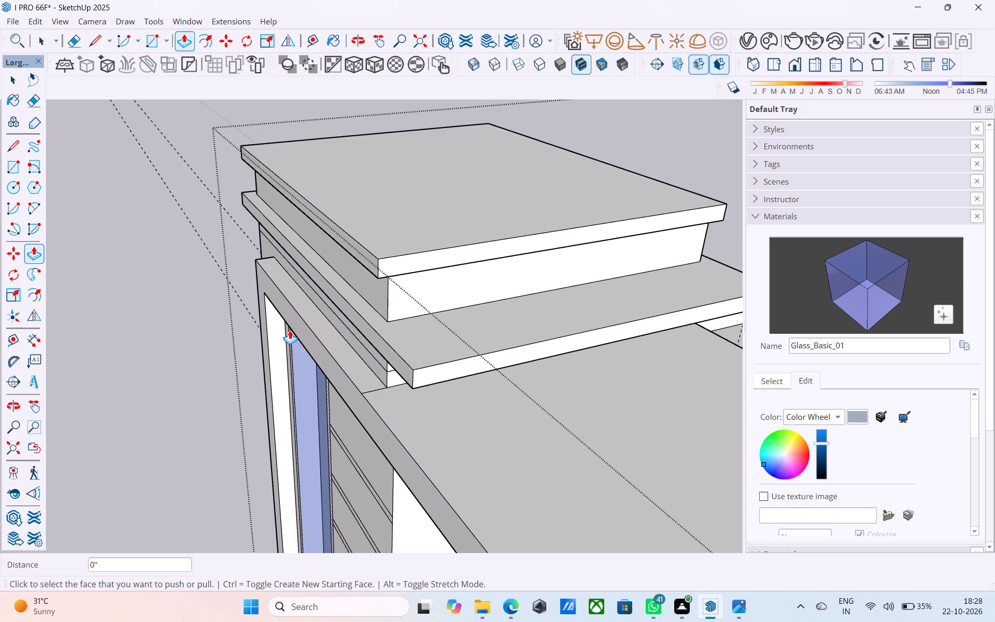
scroll(290, 330, "down", 4)
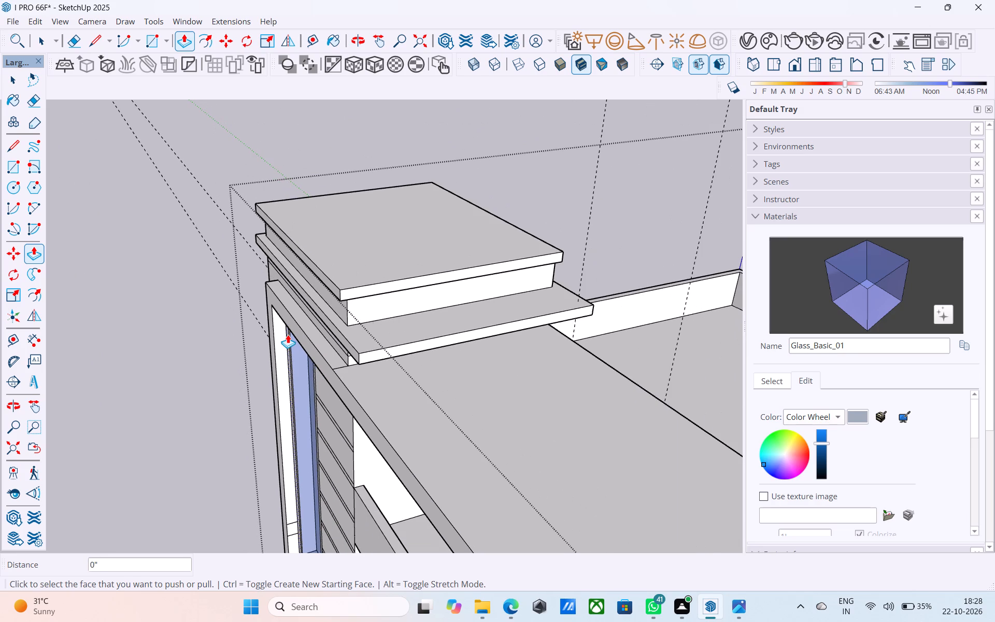
middle_click_drag(285, 344, 591, 276)
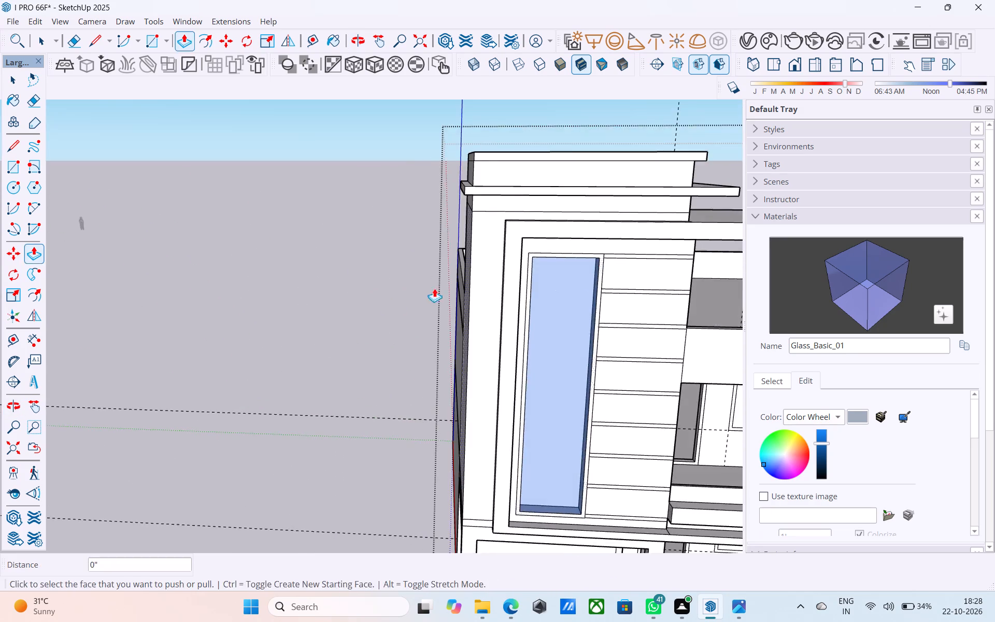
middle_click_drag(351, 323, 323, 355)
scroll(345, 295, "down", 8)
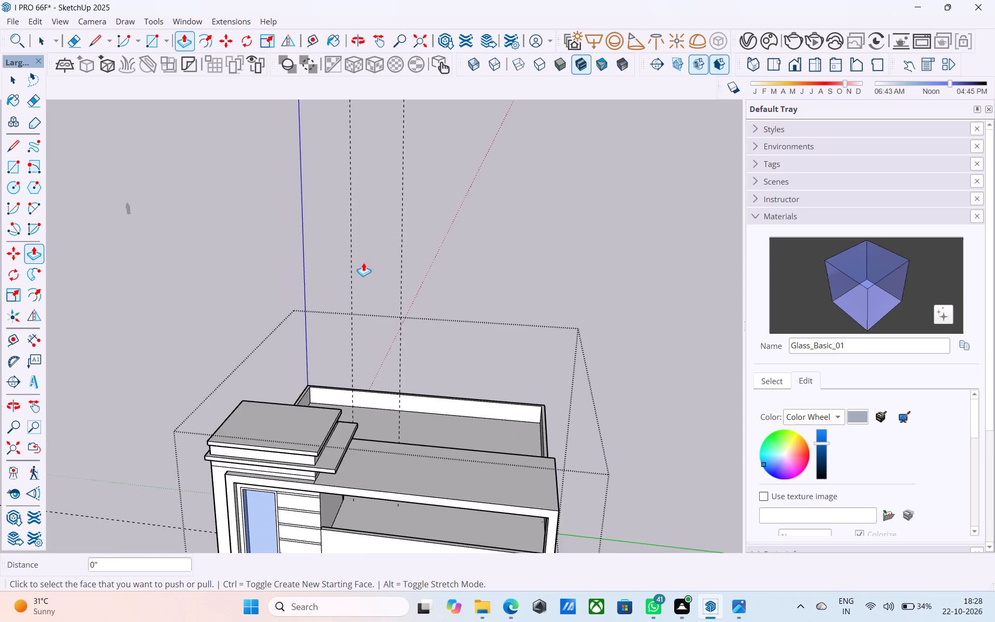
scroll(363, 262, "down", 2)
middle_click_drag(317, 319, 435, 195)
middle_click_drag(430, 241, 331, 345)
scroll(332, 344, "up", 16)
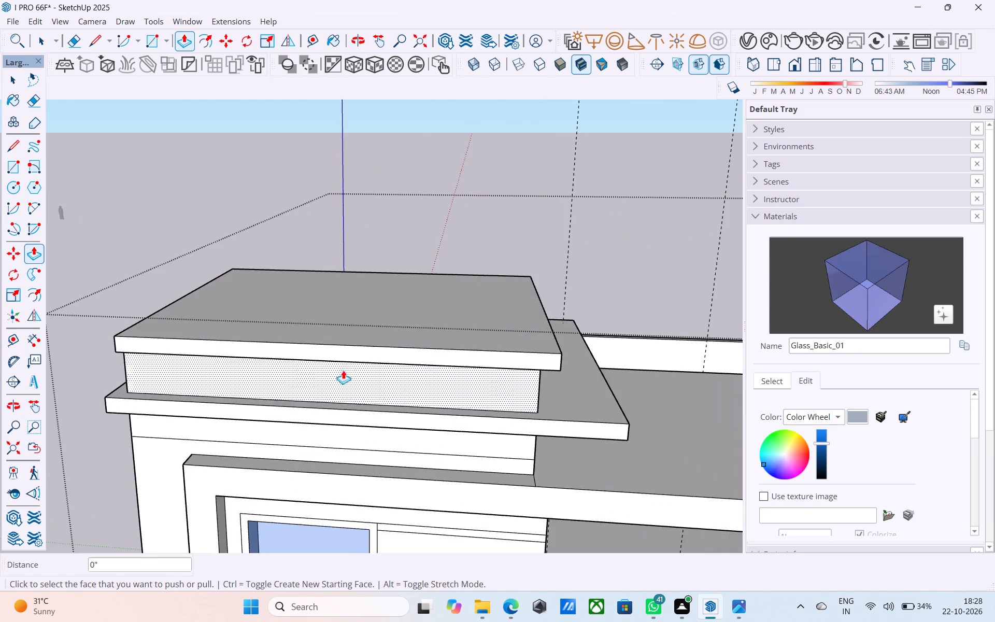
Pull the roof block's upper band outward by 6" on the outer-side face and repeat it on the rear face.
middle_click_drag(343, 371, 650, 308)
scroll(652, 300, "down", 3)
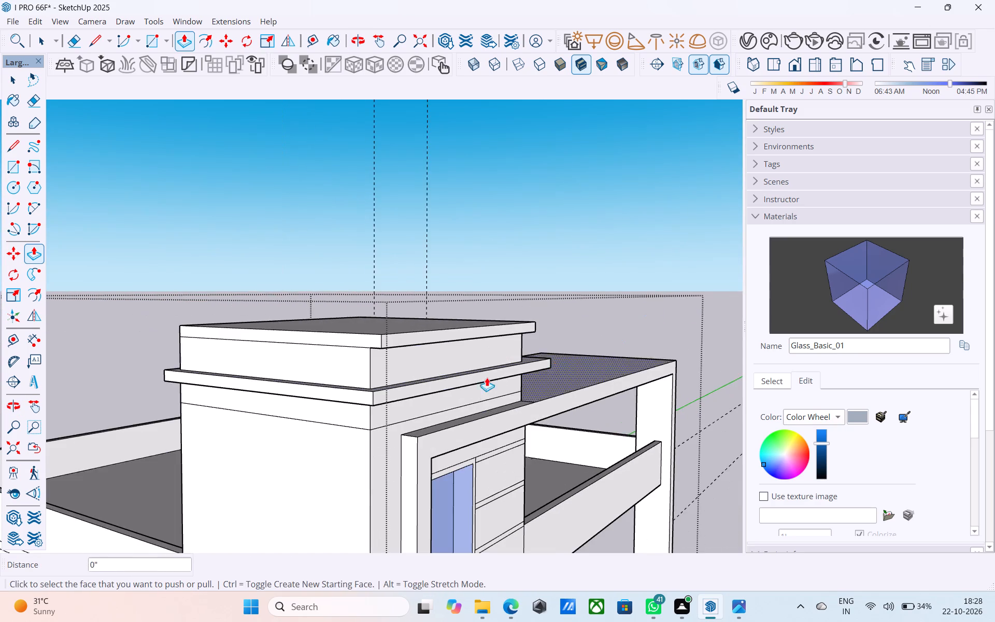
scroll(314, 385, "up", 7)
double_click(386, 310)
left_click(385, 309)
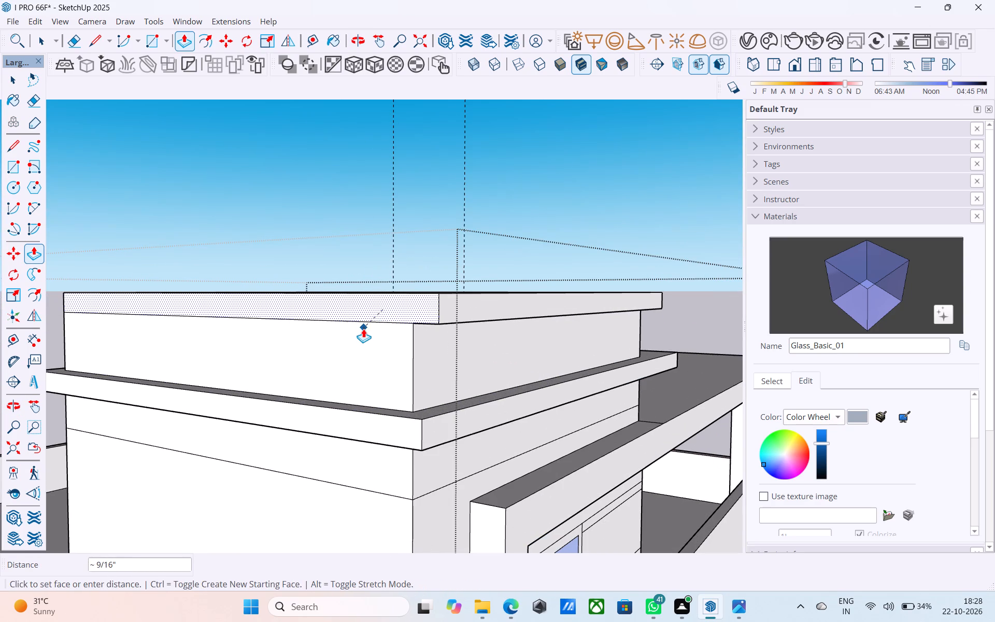
middle_click_drag(357, 326, 283, 299)
left_click(363, 366)
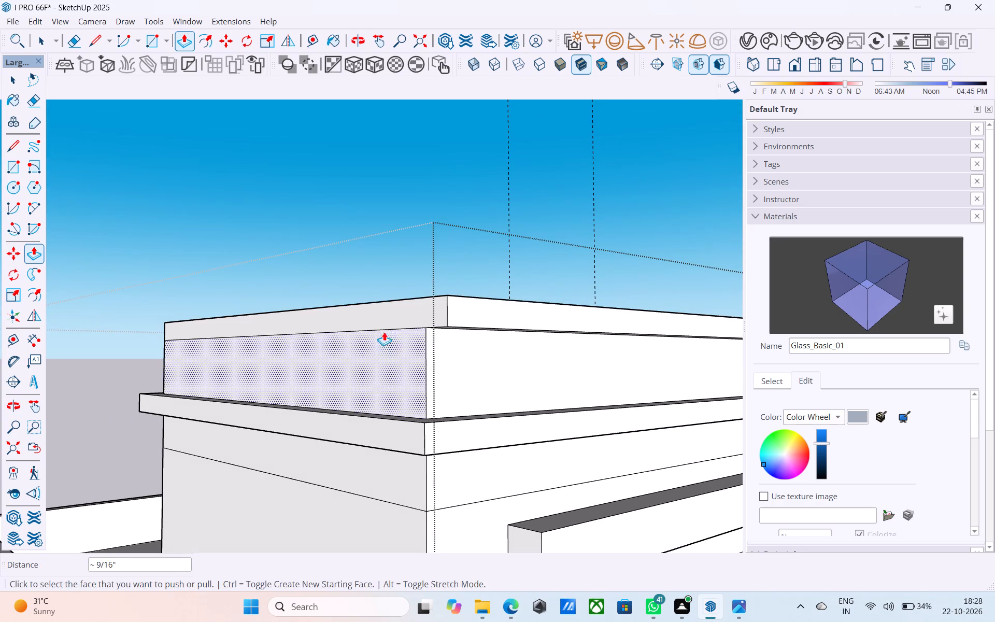
left_click(394, 313)
key("2")
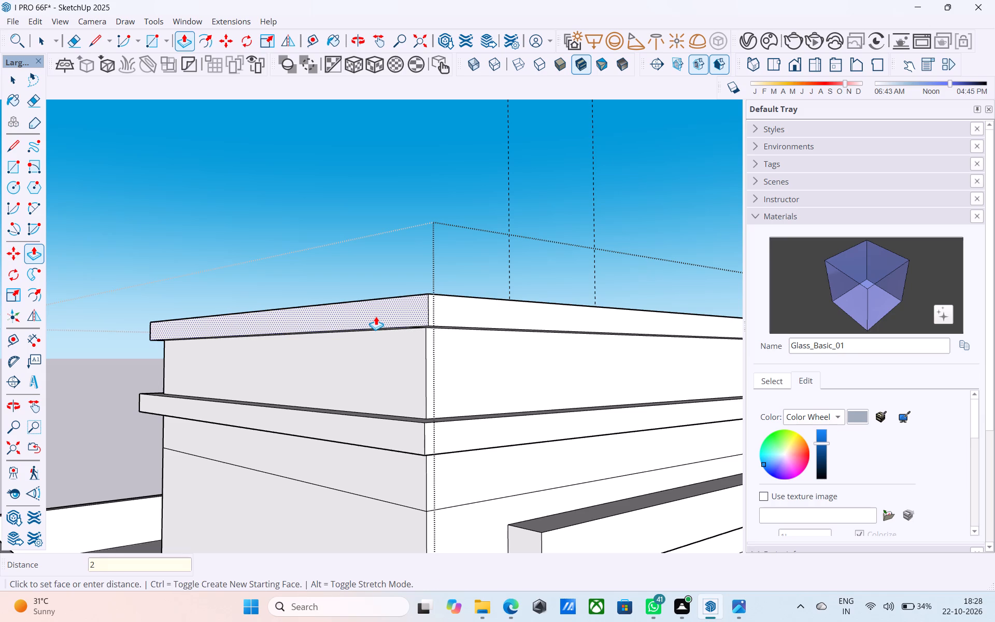
key("BackSpace")
key("6")
key("shift+quotedbl")
key("Return")
middle_click_drag(376, 316, 606, 360)
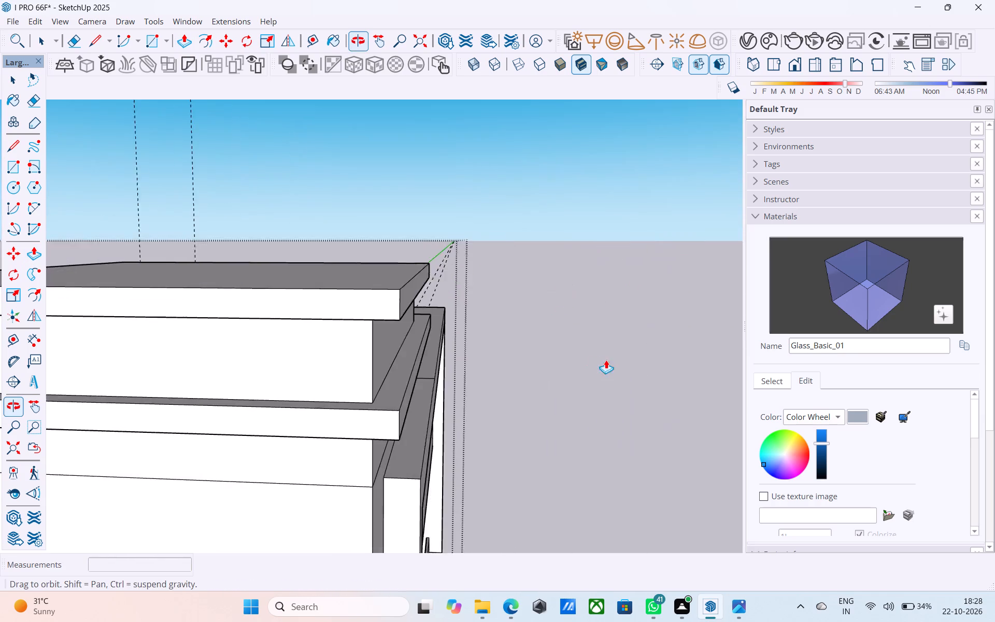
middle_click_drag(606, 360, 603, 362)
scroll(619, 347, "down", 5)
middle_click_drag(432, 341, 632, 353)
scroll(229, 356, "up", 4)
double_click(228, 332)
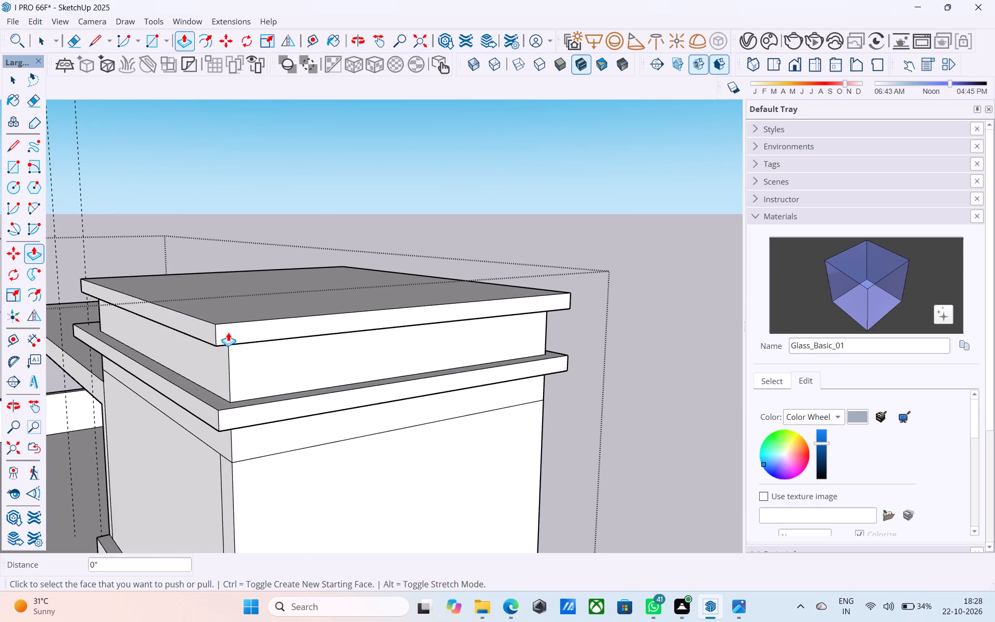
Save the model.
key("ctrl+s")
key("space")
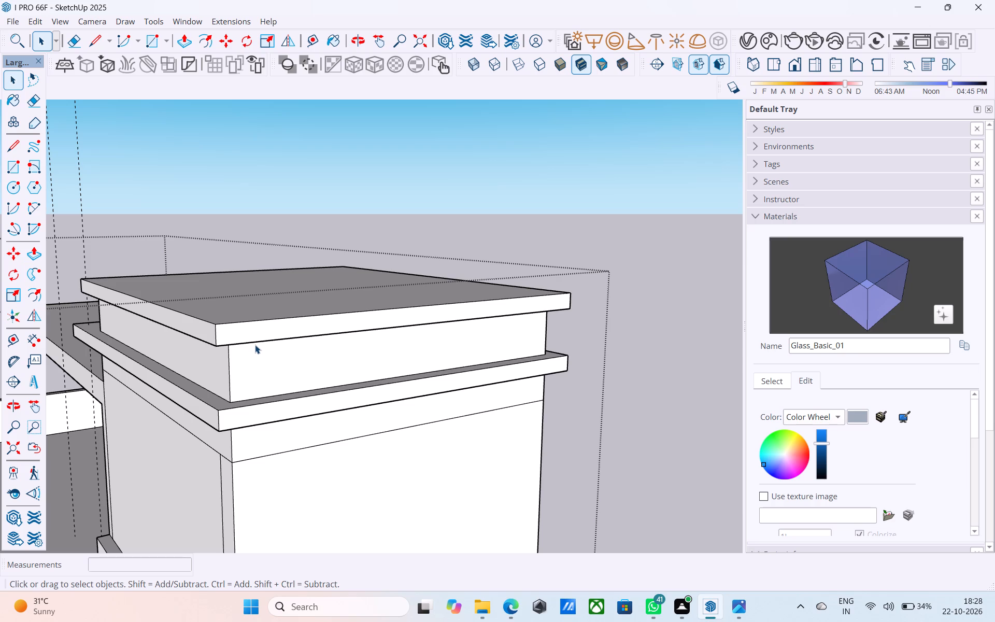
Examine the whole house from the rear and outer side, then check the front facade from above and below.
scroll(255, 345, "down", 5)
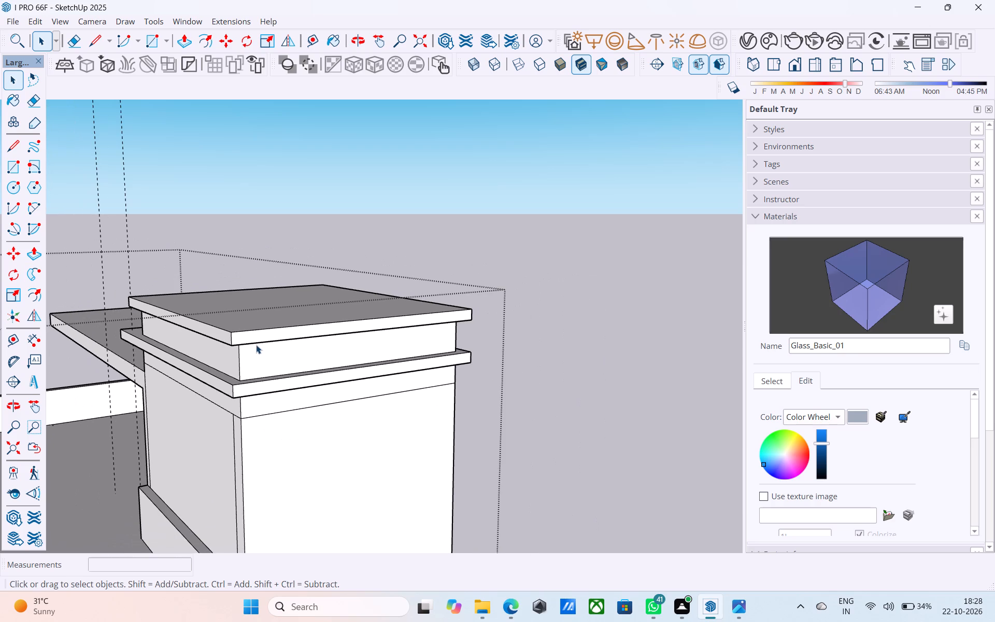
scroll(257, 345, "down", 2)
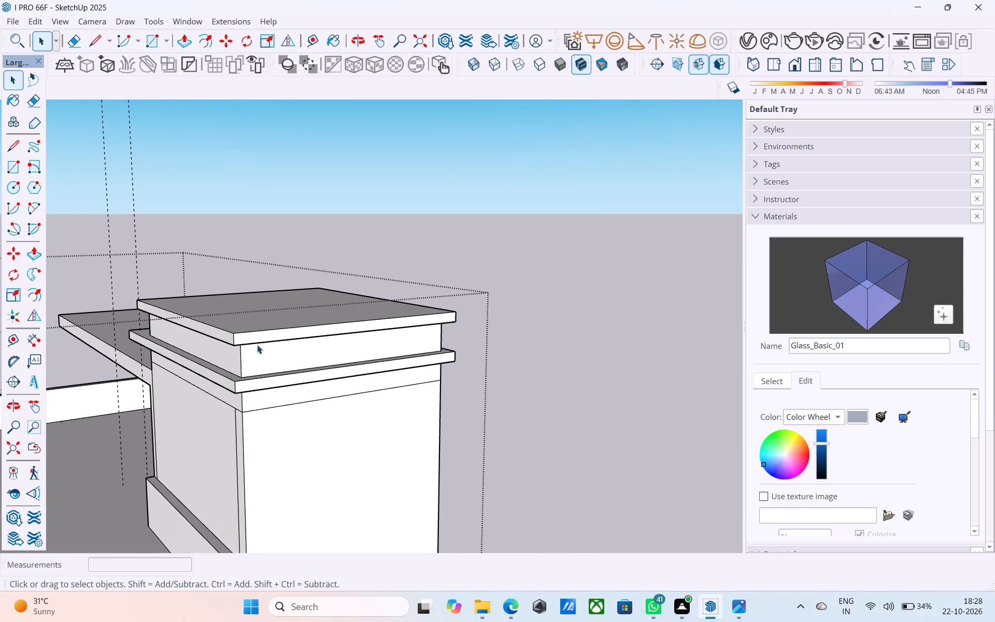
scroll(257, 345, "down", 3)
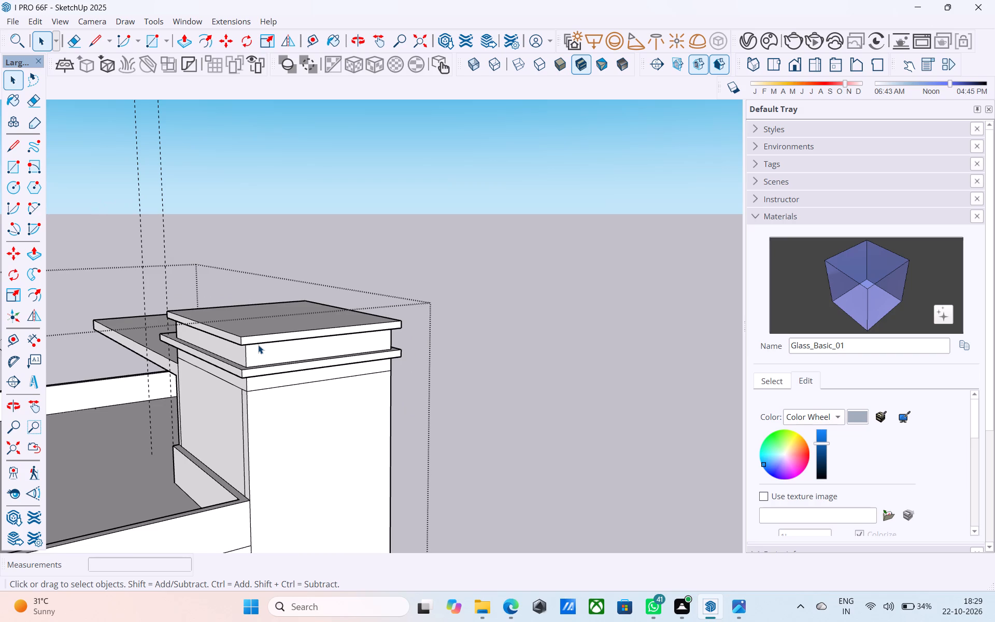
scroll(258, 345, "down", 6)
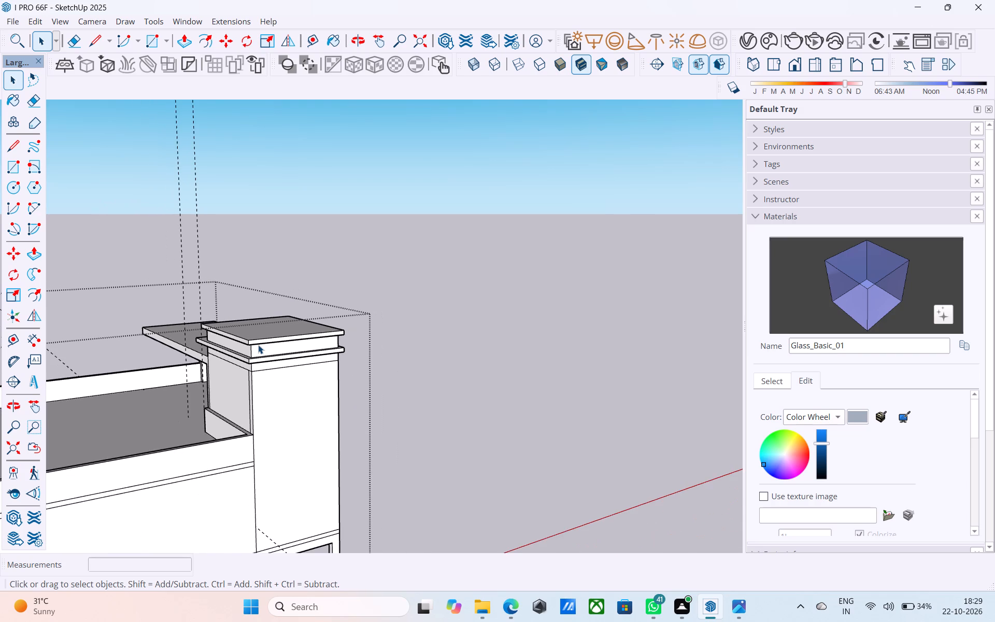
scroll(258, 345, "down", 2)
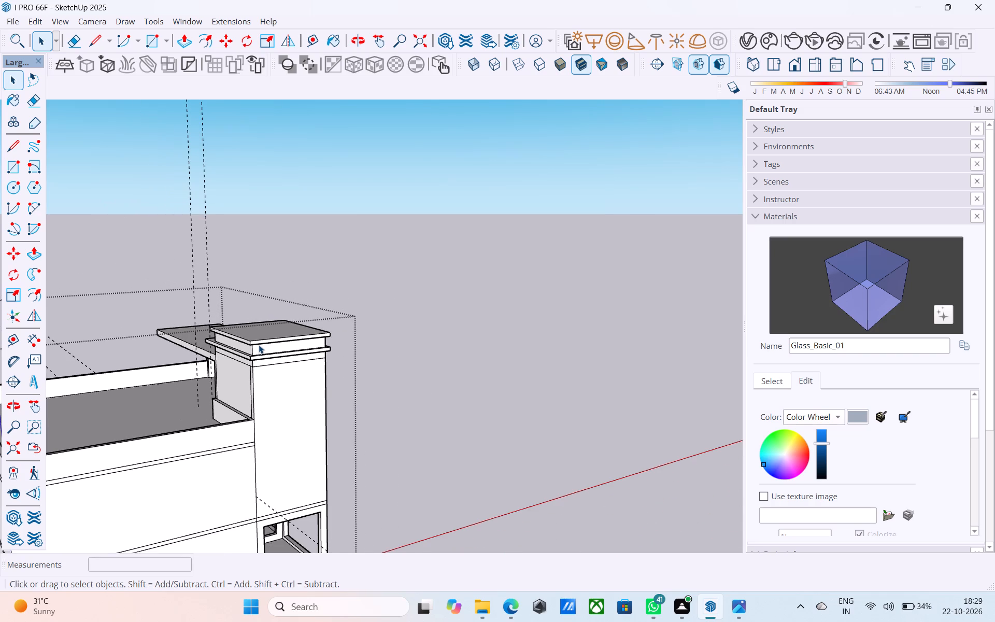
scroll(271, 342, "down", 4)
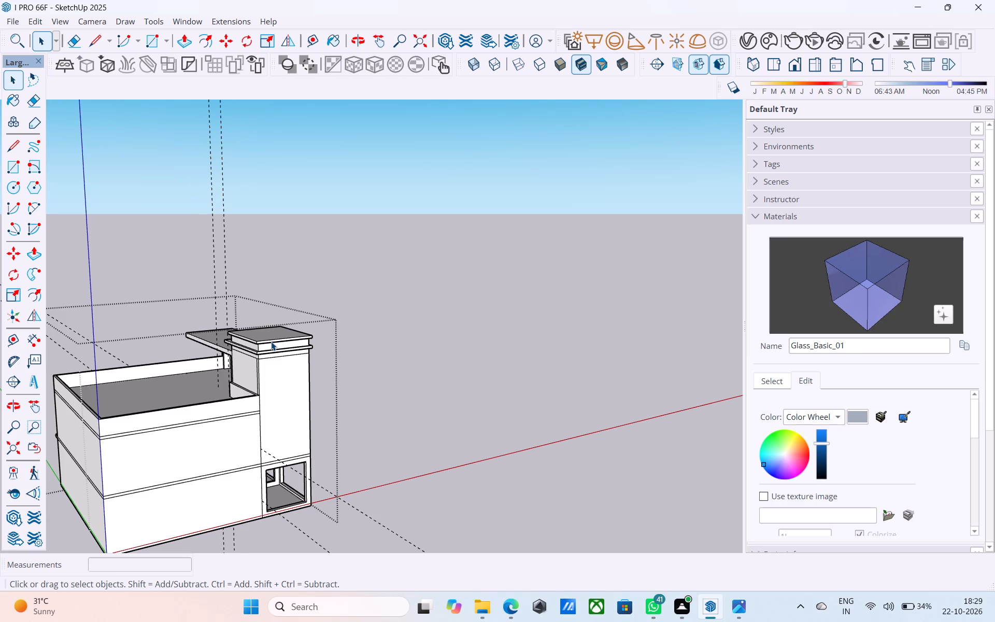
scroll(271, 342, "down", 4)
middle_click_drag(271, 342, 179, 328)
scroll(307, 333, "down", 2)
middle_click_drag(317, 337, 161, 341)
middle_click_drag(285, 343, 148, 315)
scroll(269, 315, "up", 2)
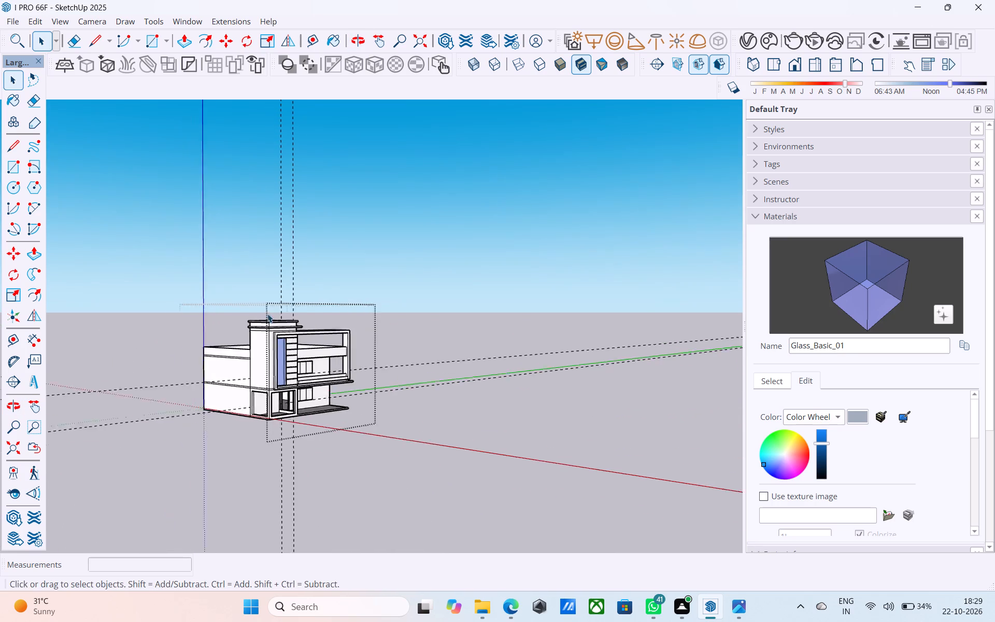
scroll(267, 314, "up", 10)
middle_click_drag(321, 337, 205, 332)
scroll(417, 298, "down", 5)
middle_click_drag(440, 314, 245, 302)
scroll(239, 310, "up", 8)
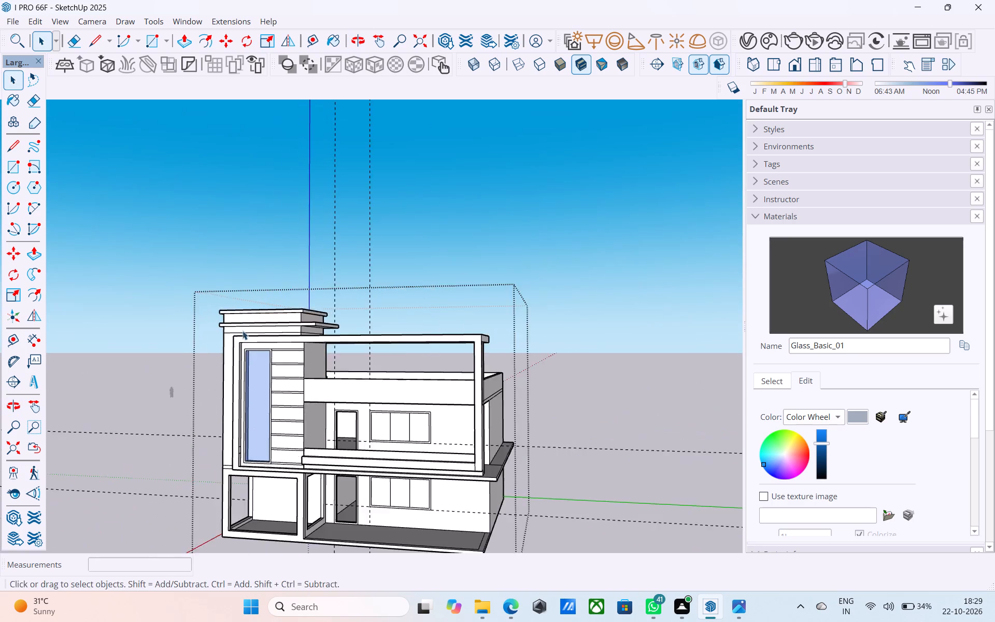
scroll(243, 331, "up", 1)
middle_click_drag(262, 357, 267, 316)
scroll(296, 251, "down", 5)
middle_click_drag(307, 325, 335, 291)
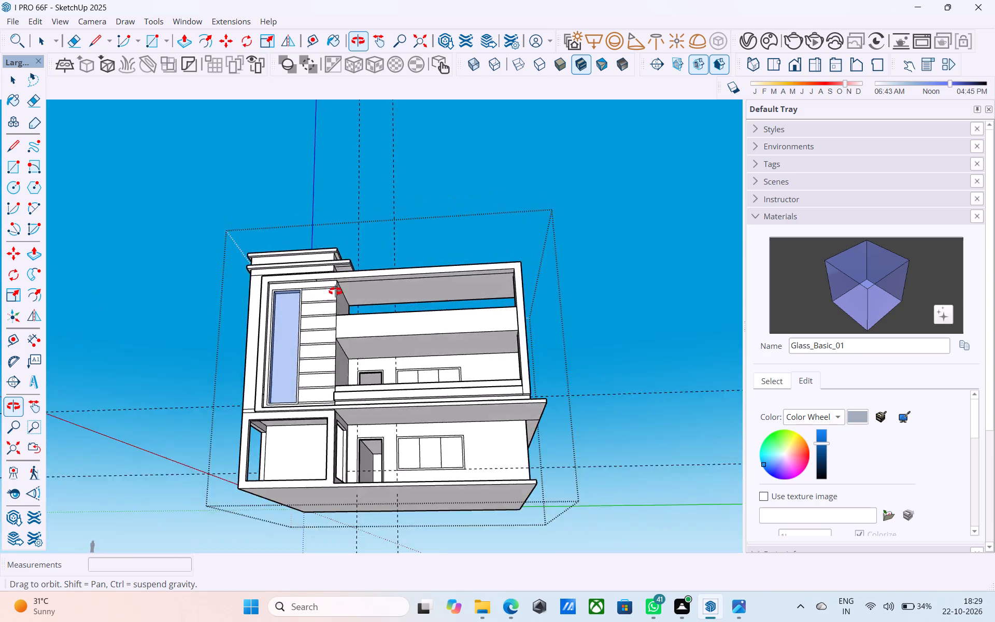
middle_click_drag(335, 291, 341, 336)
scroll(305, 276, "down", 5)
scroll(360, 376, "up", 5)
middle_click_drag(374, 366, 371, 397)
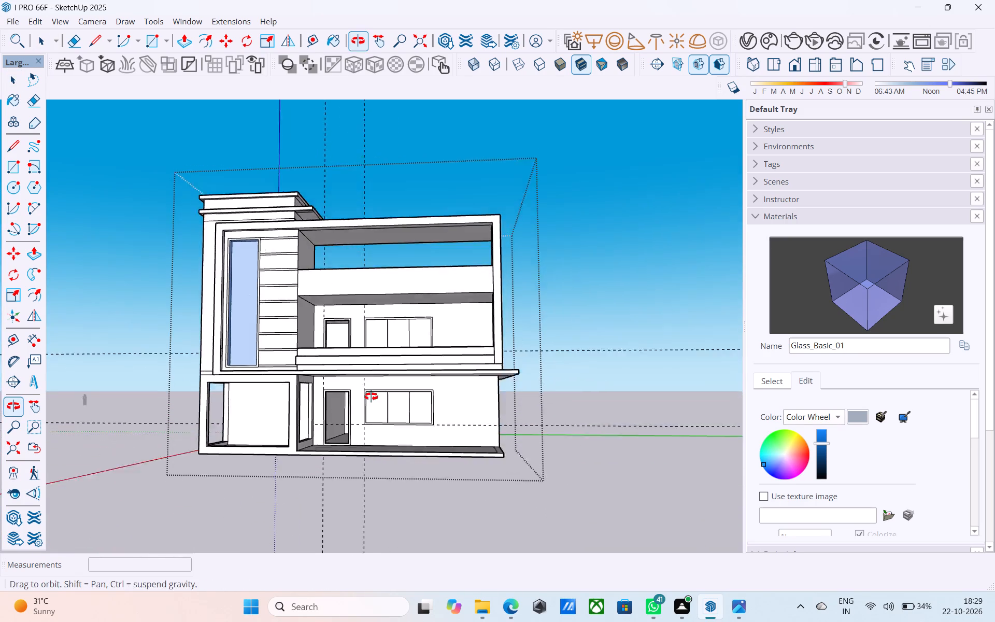
middle_click_drag(371, 397, 371, 401)
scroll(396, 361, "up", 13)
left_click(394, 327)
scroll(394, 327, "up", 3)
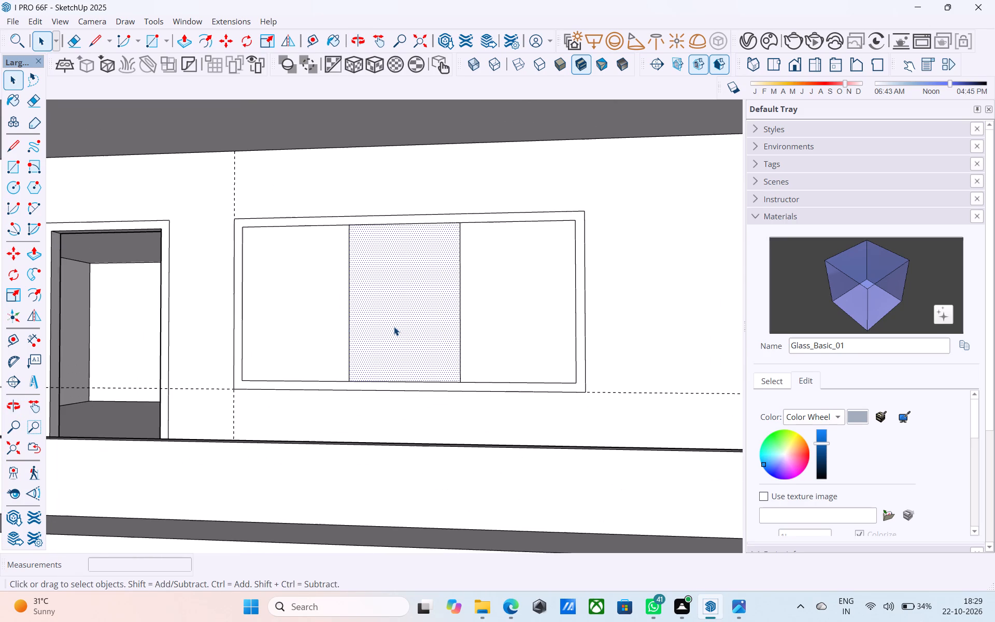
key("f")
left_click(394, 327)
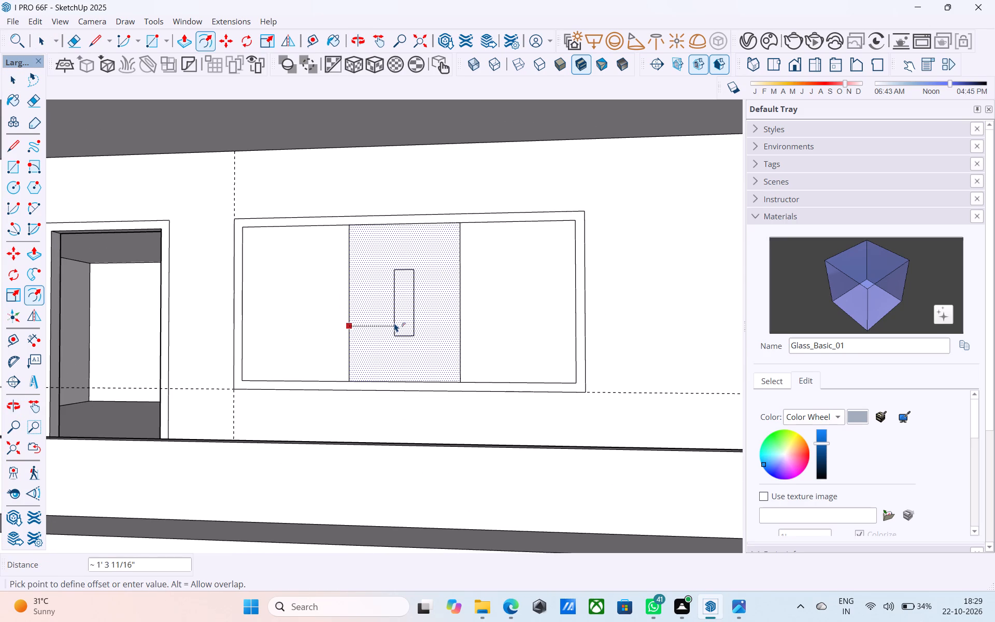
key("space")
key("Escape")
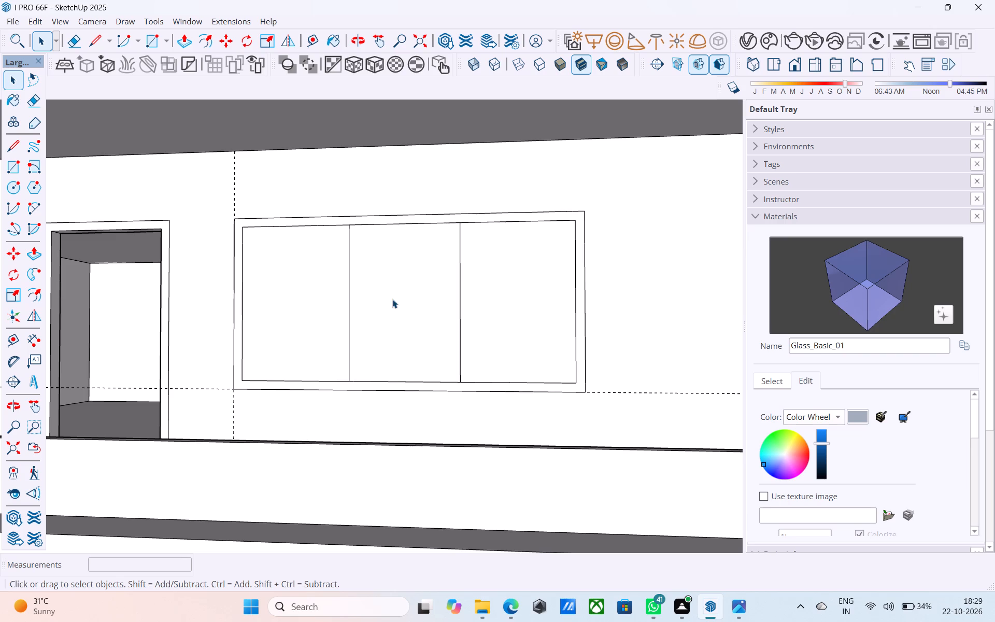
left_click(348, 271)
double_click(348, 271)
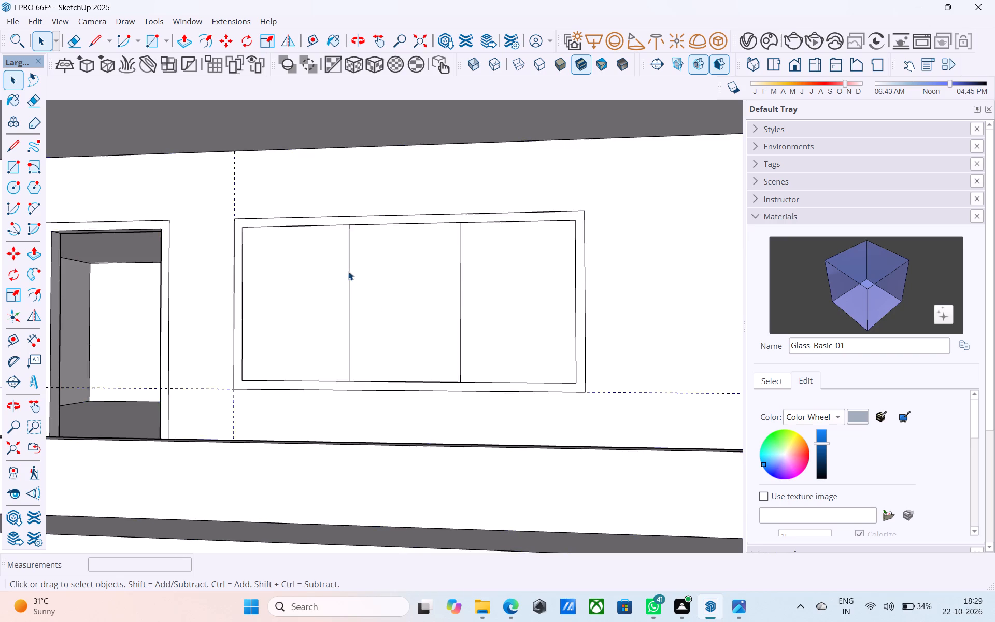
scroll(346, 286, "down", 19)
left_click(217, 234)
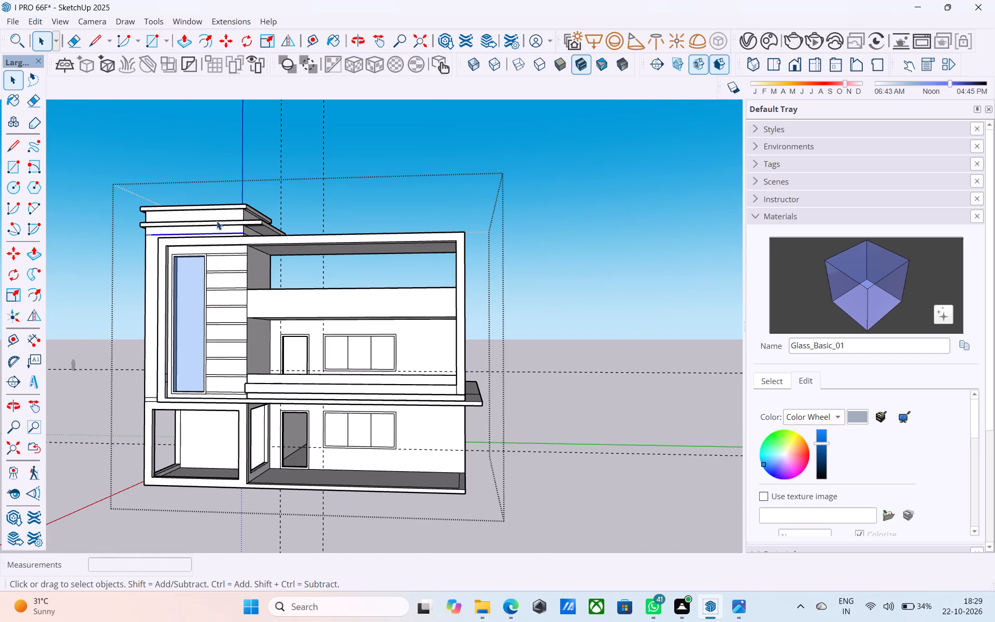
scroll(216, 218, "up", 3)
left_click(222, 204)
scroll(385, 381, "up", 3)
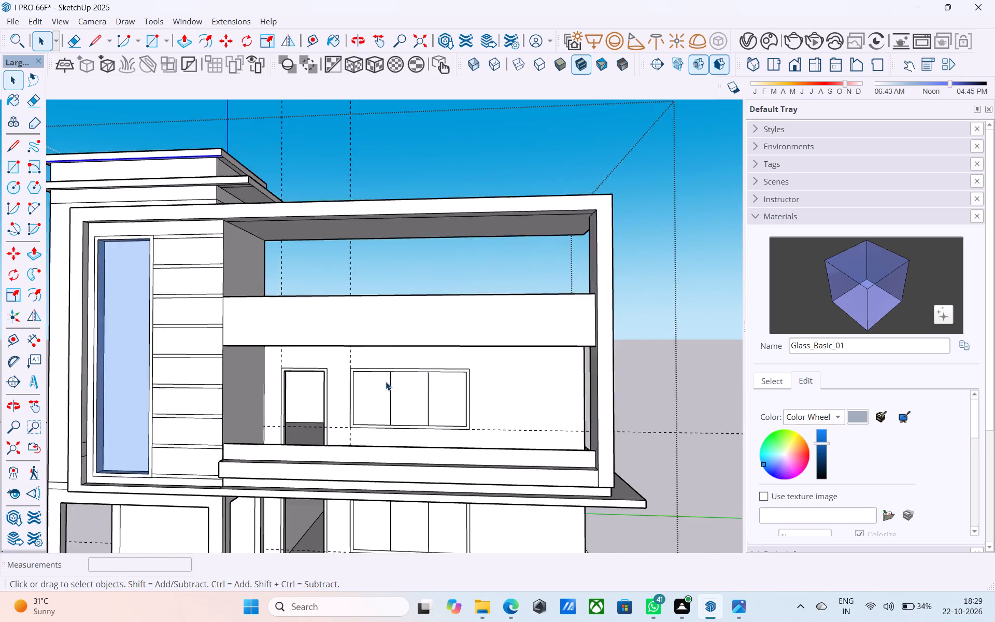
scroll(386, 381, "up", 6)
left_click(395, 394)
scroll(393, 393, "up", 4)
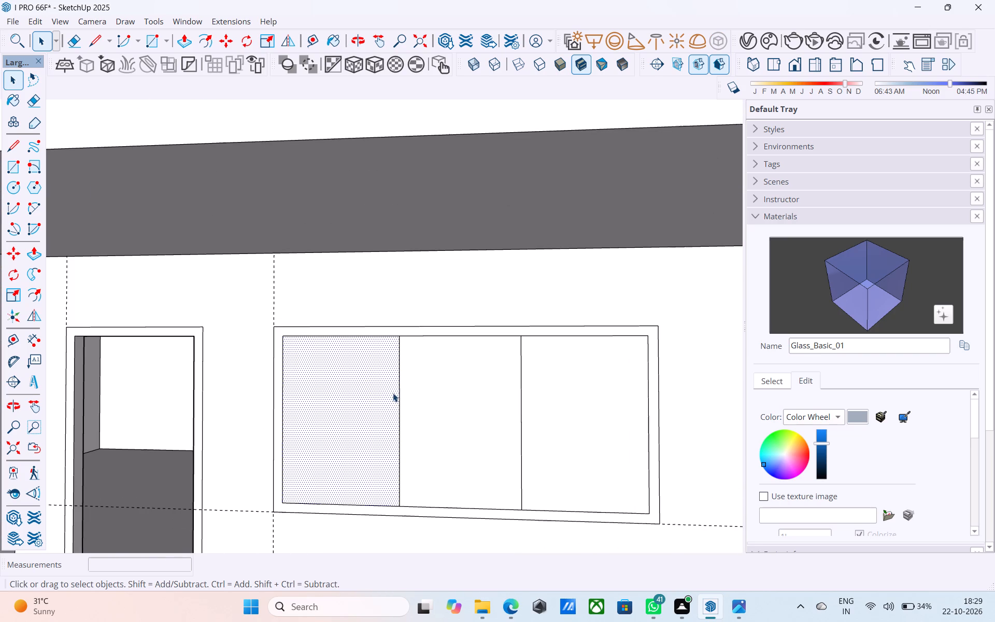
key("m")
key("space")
Copy the two vertical divider lines of both the upper and ground-floor three-pane windows 3" sideways, away from the doors.
left_click(399, 391)
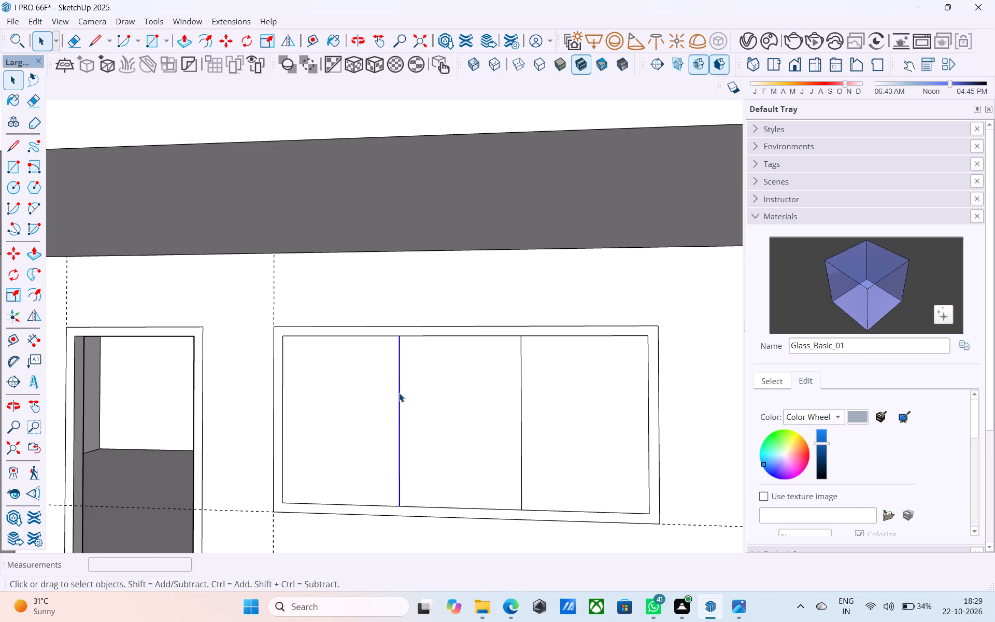
key("m")
key("space")
left_click(521, 407, "shift")
scroll(489, 285, "down", 10, "shift")
scroll(507, 496, "up", 8, "shift")
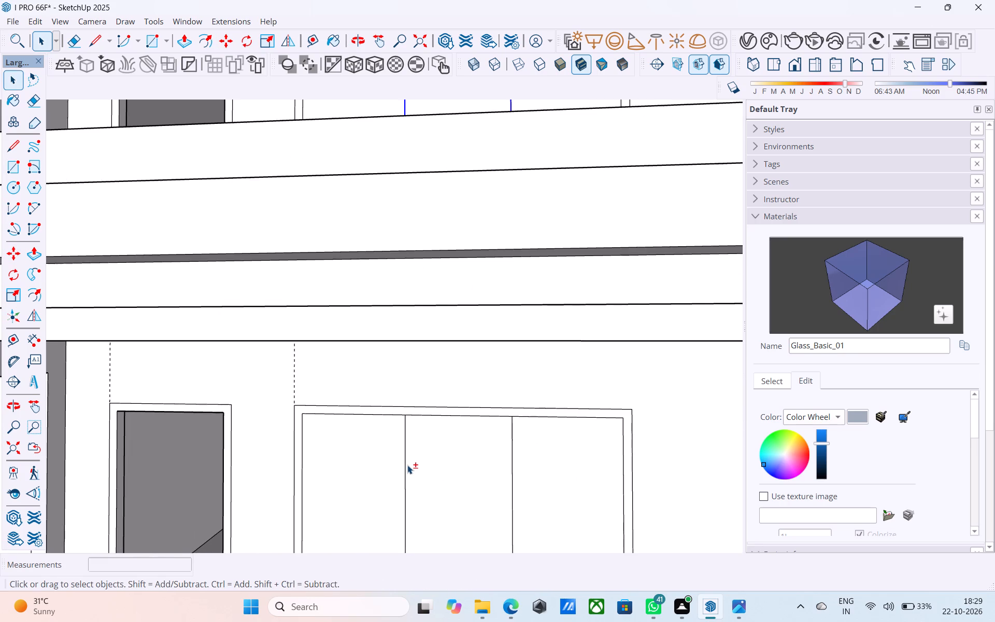
scroll(407, 465, "up", 1, "shift")
left_click(404, 463, "shift")
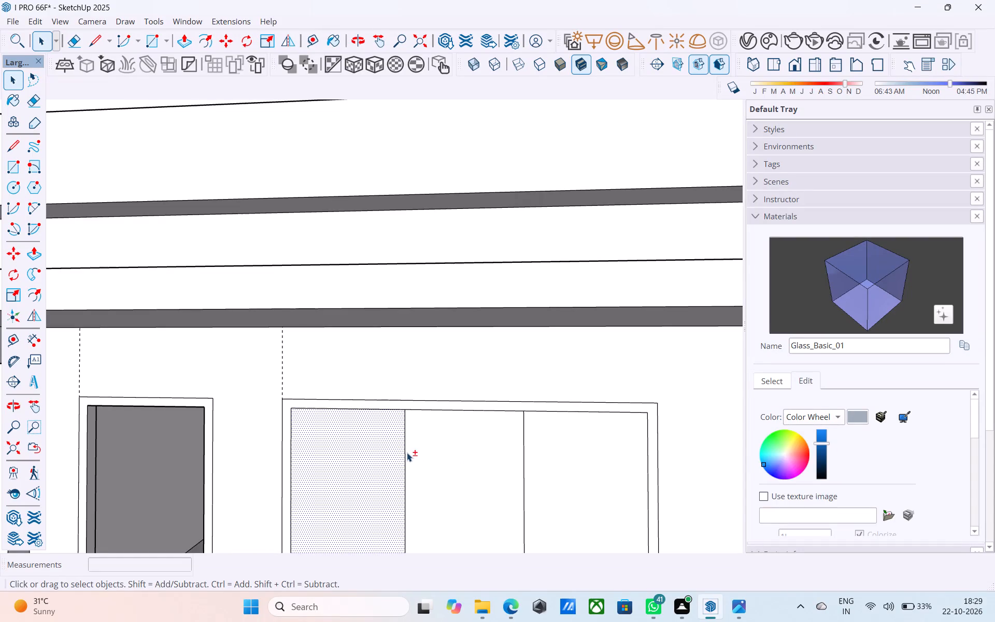
left_click(406, 451, "shift")
left_click(400, 451, "shift")
left_click(523, 461, "shift")
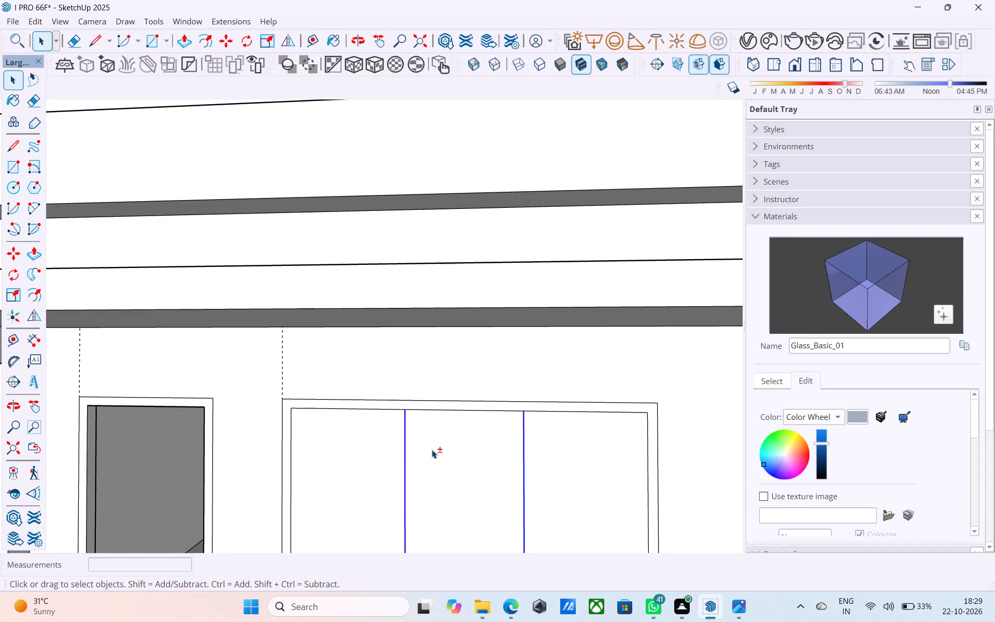
scroll(414, 434, "down", 11, "shift")
middle_click_drag(406, 444, 403, 478, "shift")
key("m")
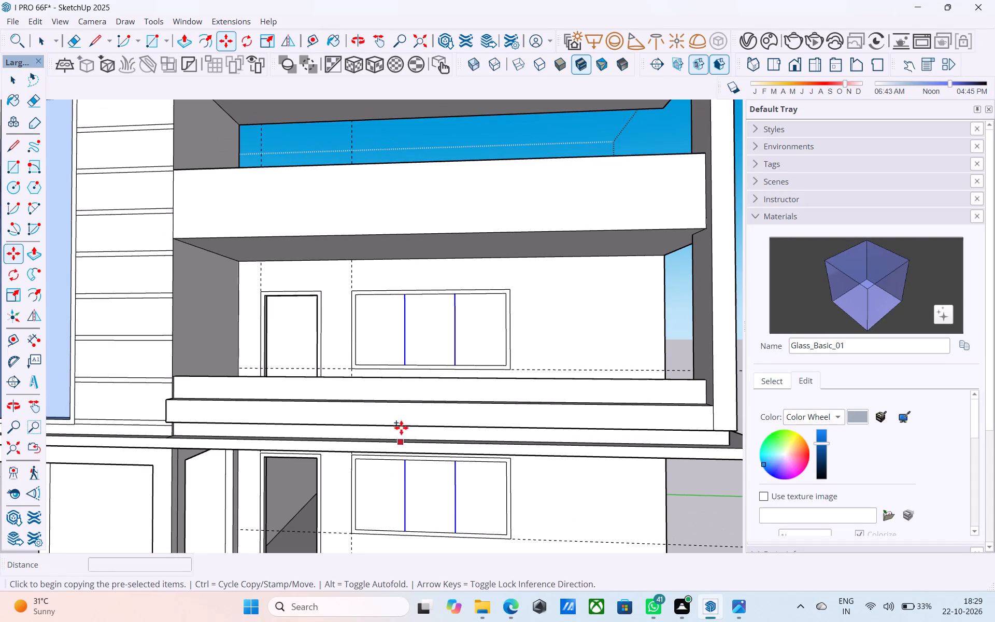
scroll(405, 292, "up", 7)
left_click(404, 297)
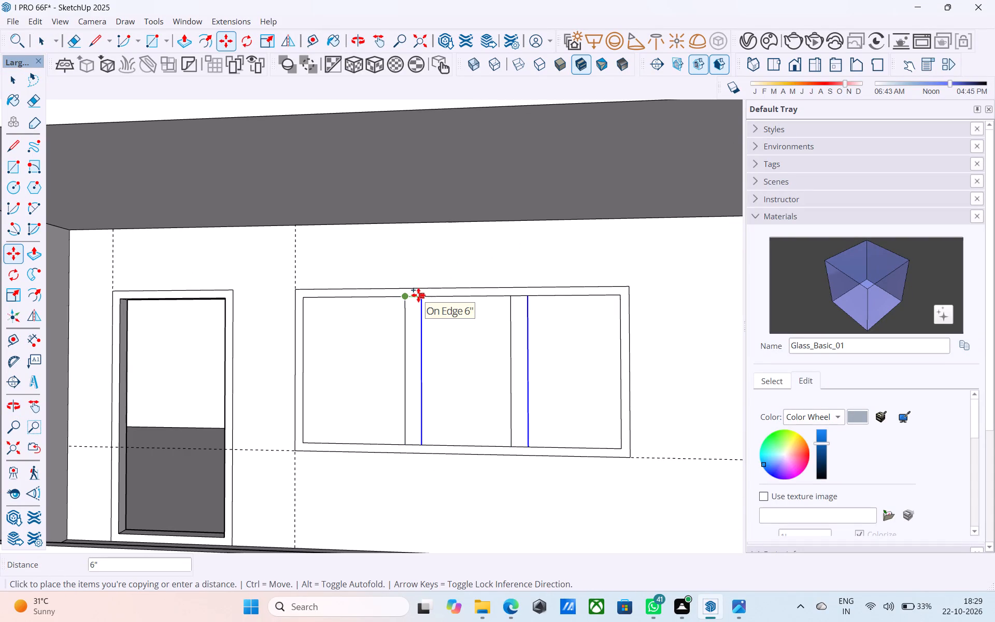
type("3\"")
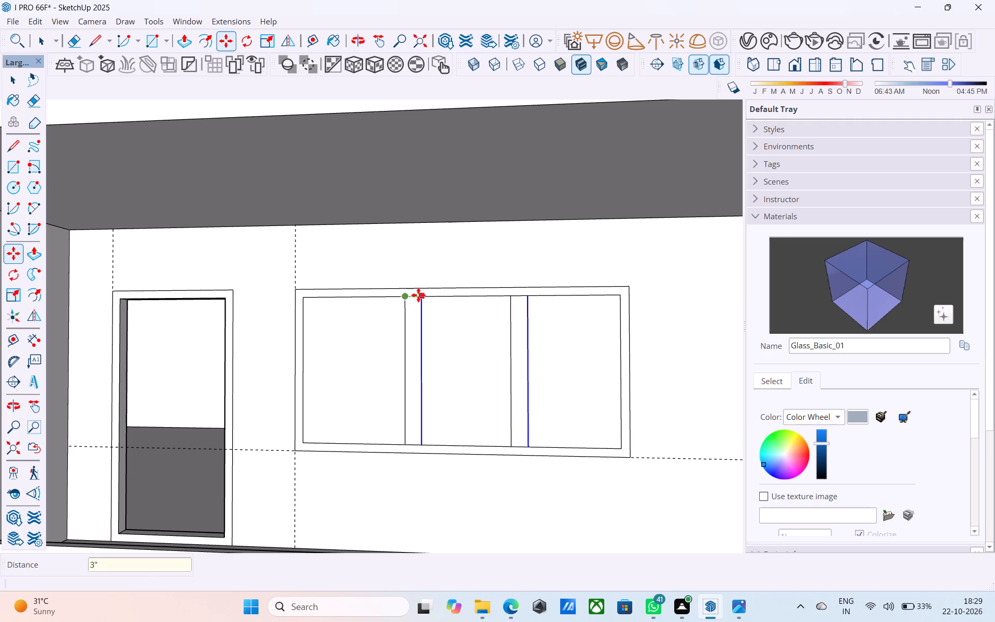
key("Return")
key("space")
Erase the short frame segments closing the top and bottom ends of both mullions on the upper-floor three-pane window.
key("e")
scroll(392, 300, "up", 6)
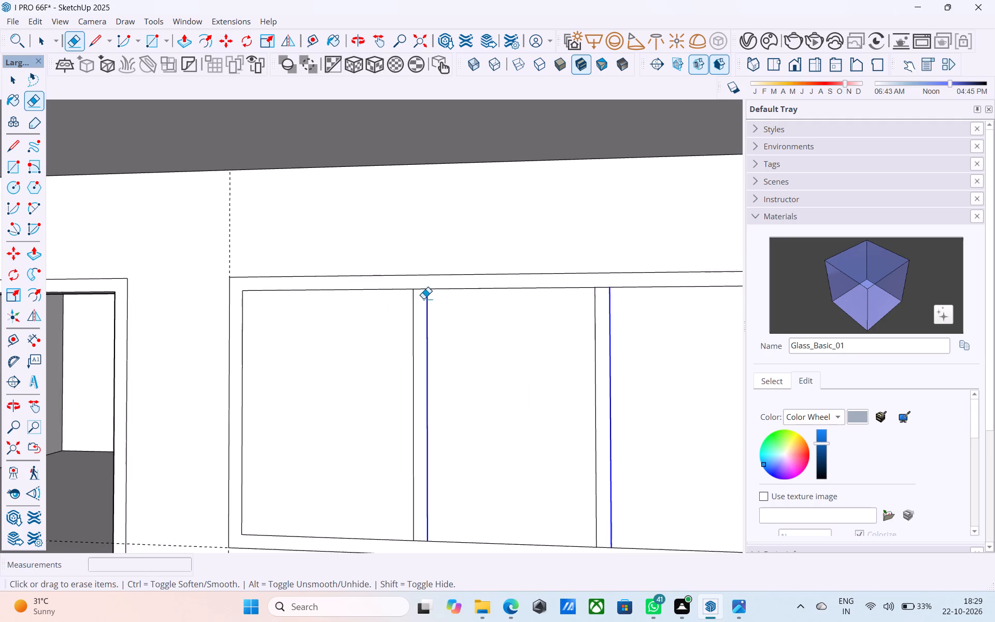
scroll(423, 299, "up", 1)
left_click_drag(420, 291, 420, 285)
left_click_drag(650, 288, 650, 281)
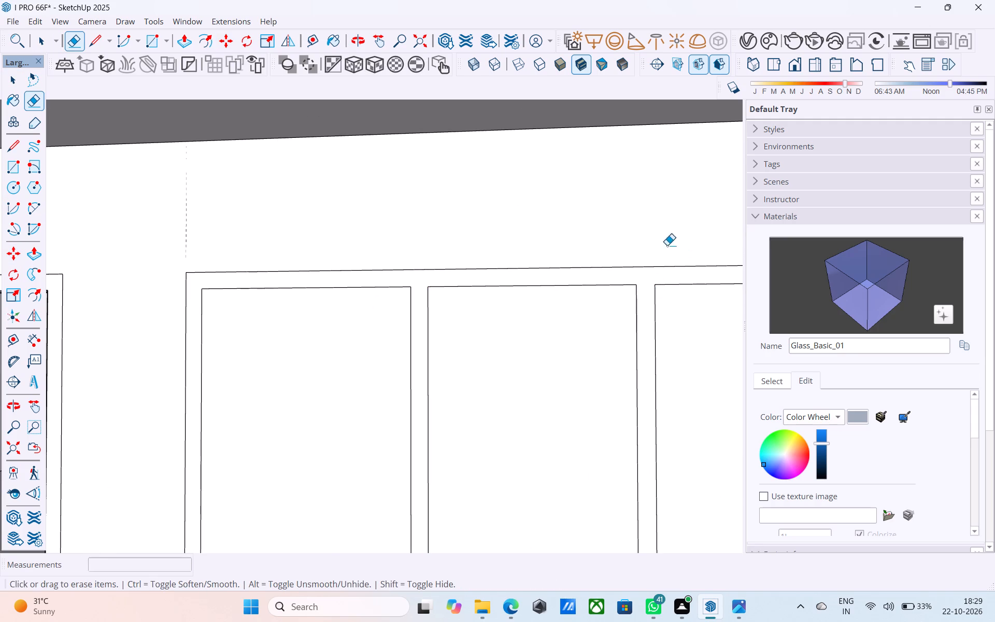
scroll(607, 227, "down", 5)
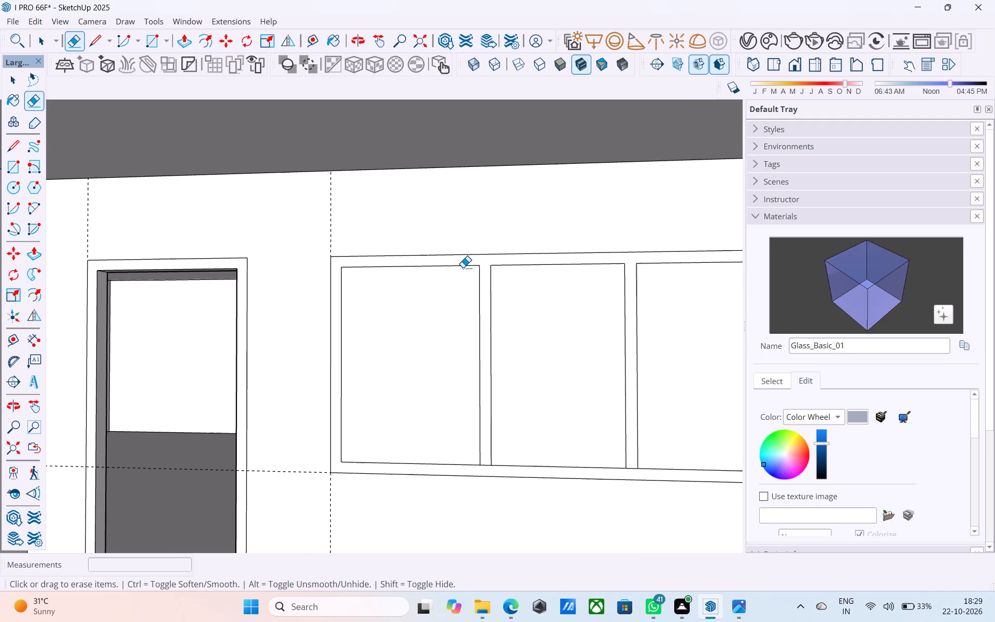
scroll(463, 267, "down", 3)
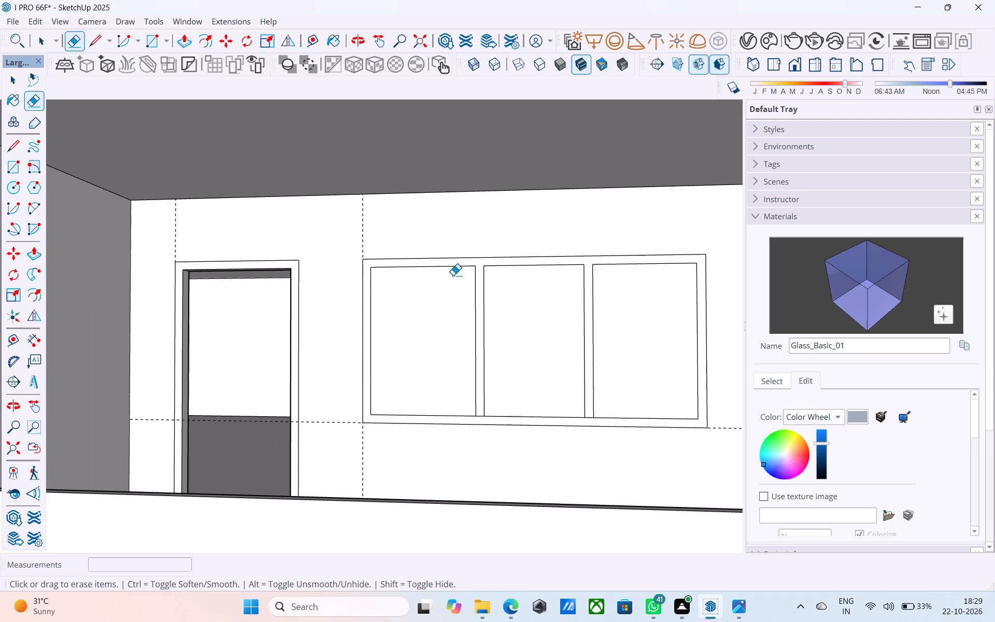
scroll(453, 275, "down", 9)
middle_click_drag(453, 307, 457, 350)
scroll(458, 354, "up", 16)
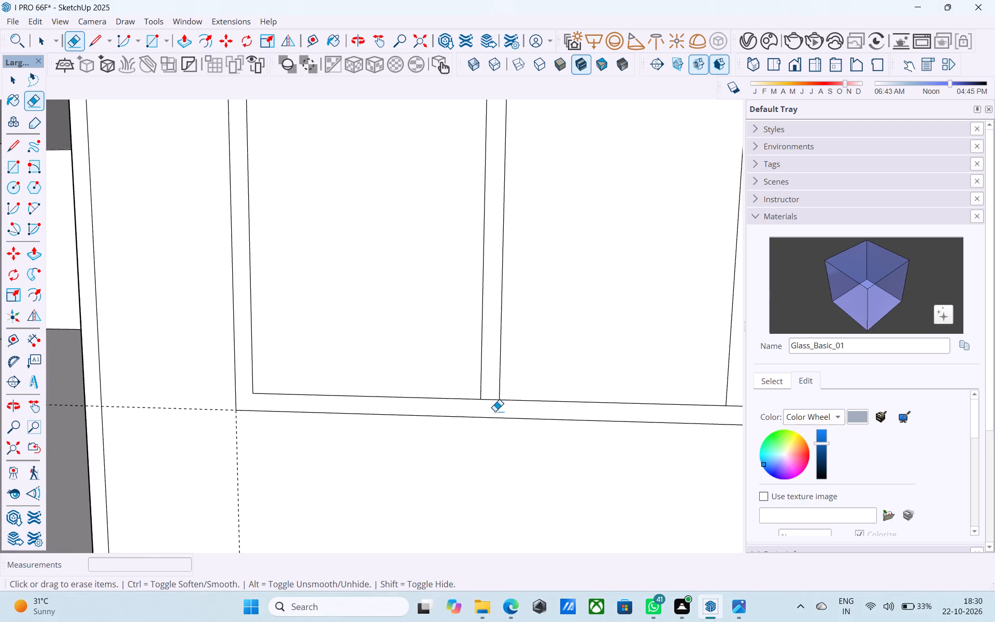
left_click_drag(490, 401, 489, 396)
scroll(276, 404, "down", 6)
scroll(593, 430, "up", 6)
left_click(534, 395)
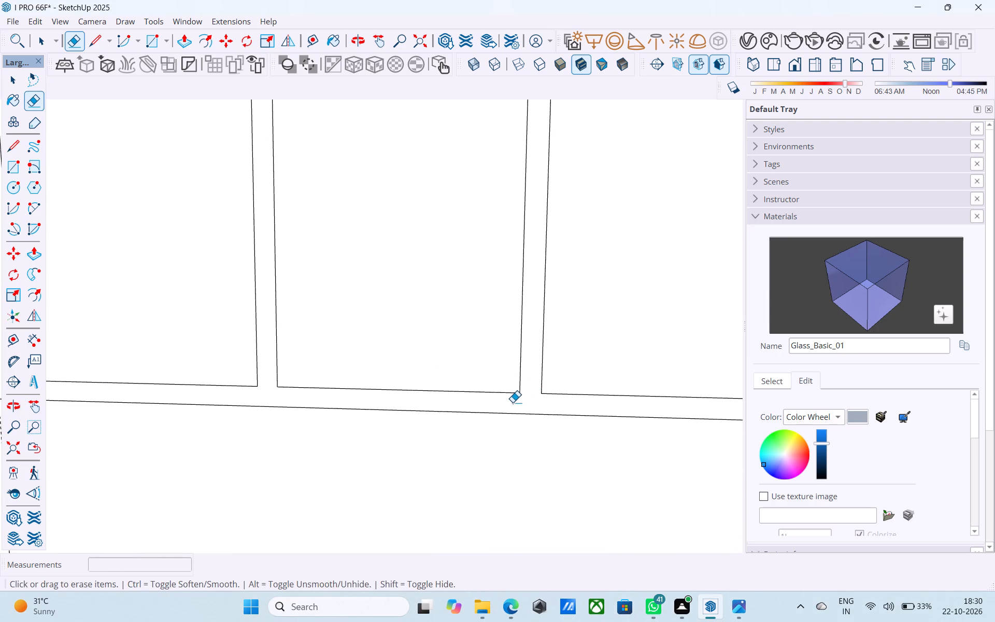
scroll(513, 403, "down", 14)
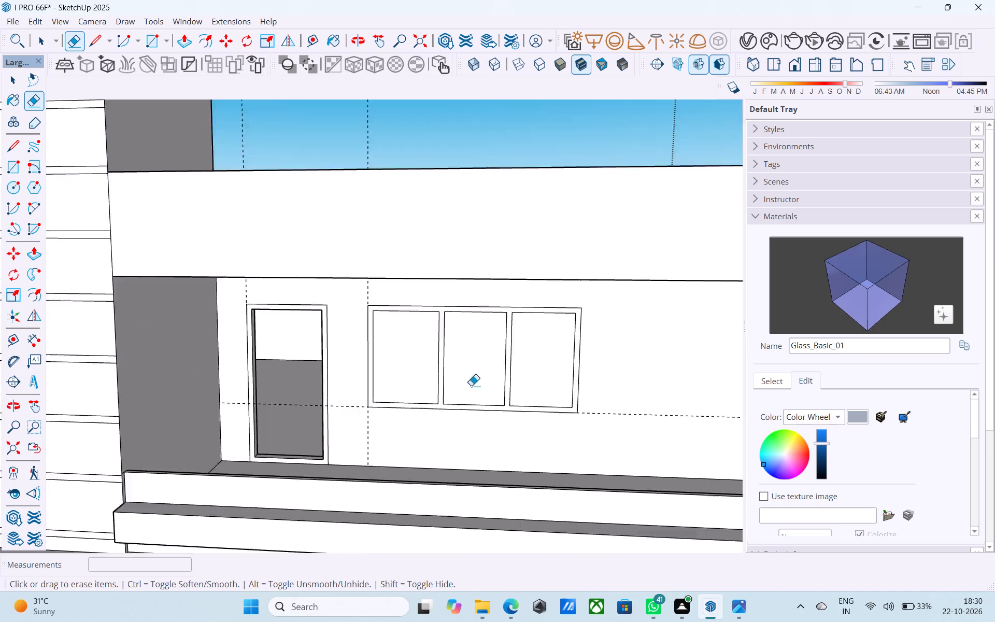
Erase the short frame segments closing the bottom and top ends of both mullions on the ground-floor three-pane window.
scroll(471, 386, "down", 8)
scroll(509, 457, "up", 6)
middle_click_drag(475, 472, 479, 413)
scroll(460, 423, "up", 7)
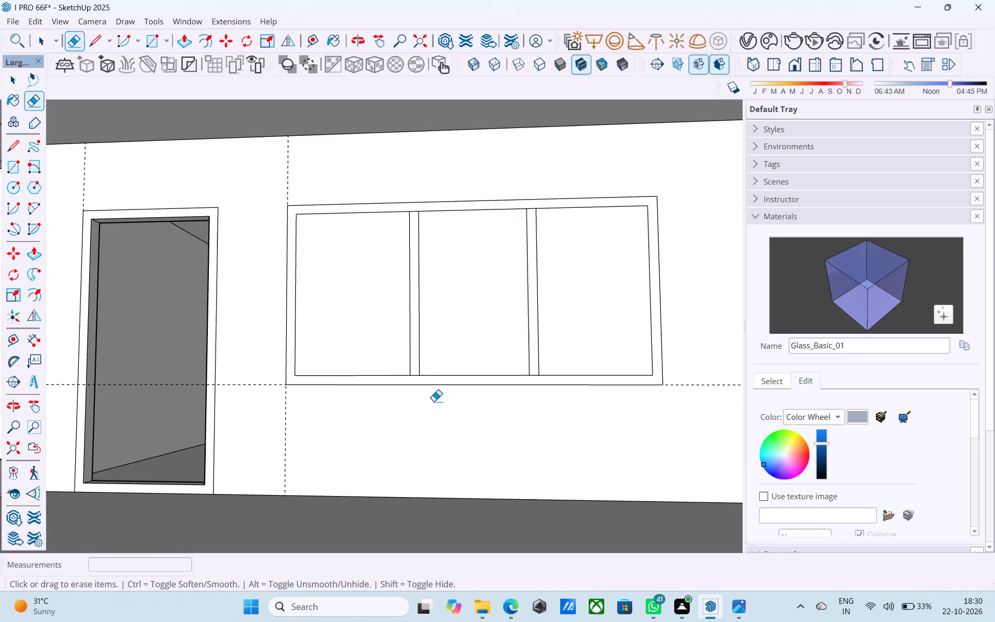
scroll(418, 384, "up", 7)
left_click(410, 369)
left_click(659, 369)
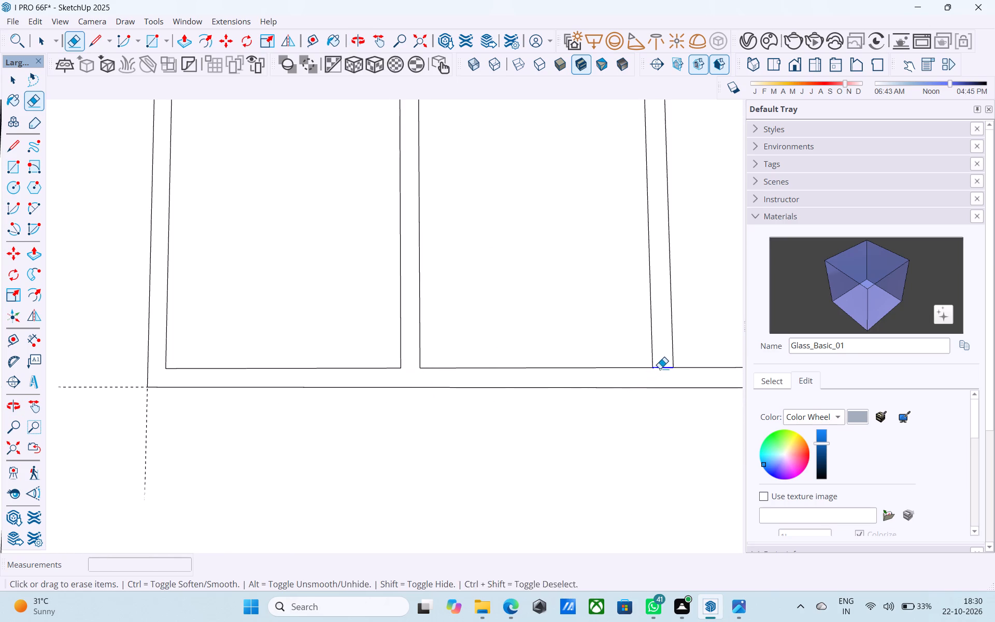
scroll(414, 412, "down", 9)
middle_click_drag(439, 404, 444, 405)
scroll(328, 264, "up", 6)
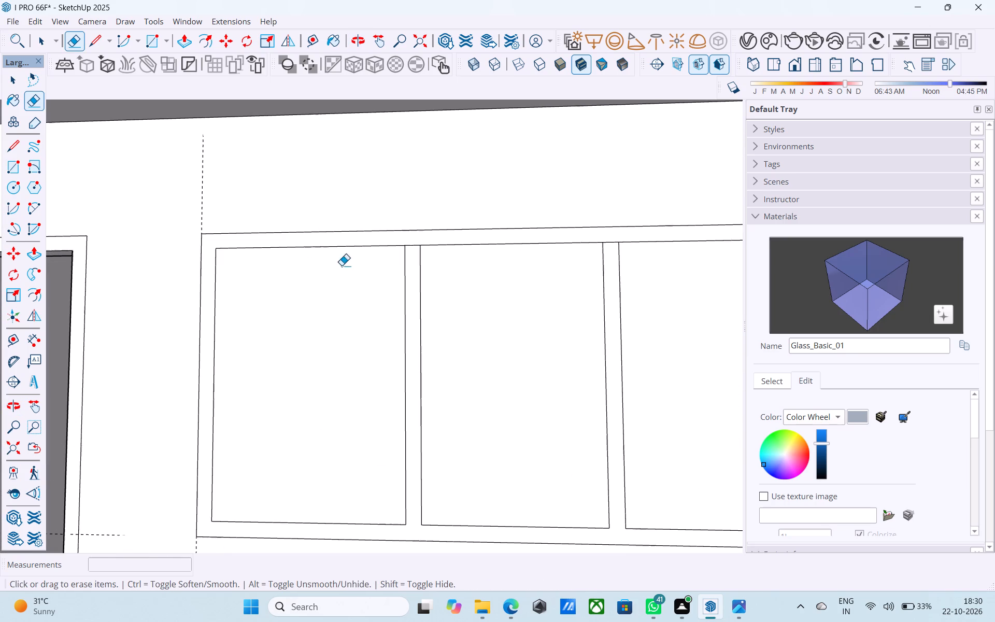
left_click(415, 247)
left_click(610, 243)
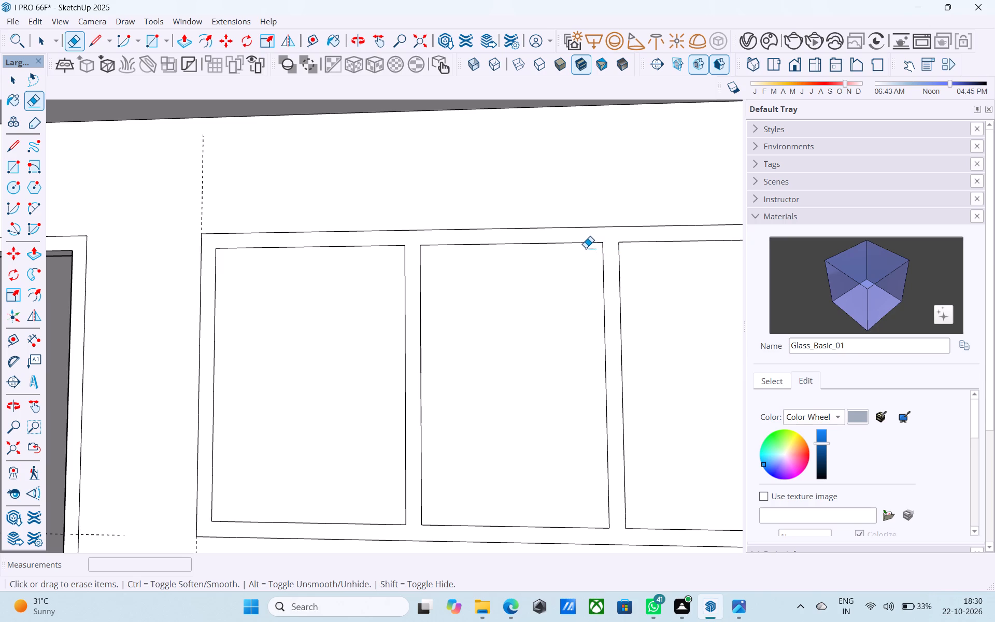
scroll(559, 257, "down", 5)
scroll(533, 294, "down", 4)
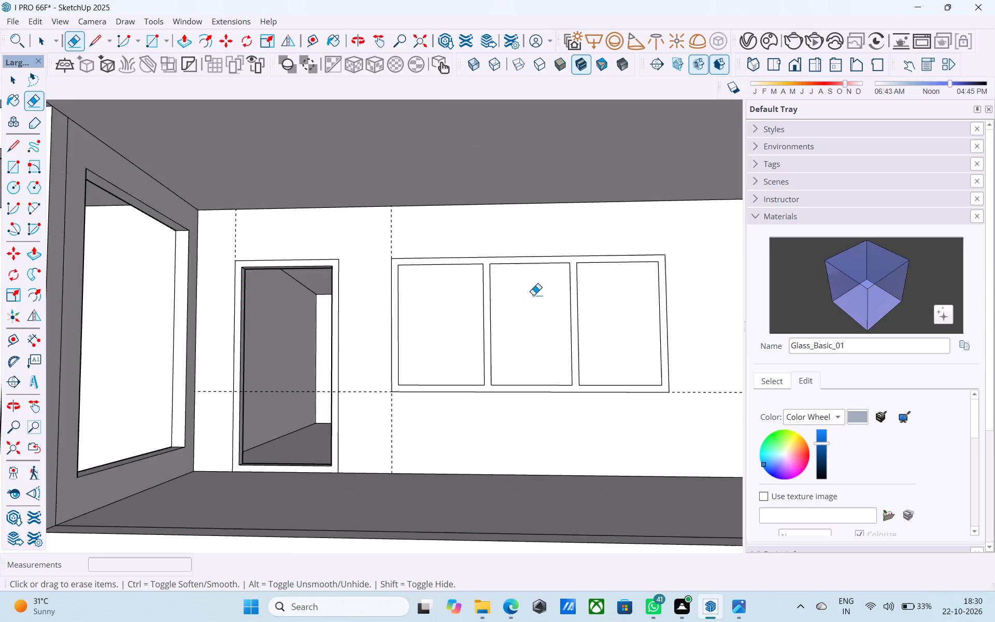
scroll(533, 295, "down", 9)
middle_click_drag(499, 346, 471, 400)
Push the three panes of the ground-floor window through the wall to cut them as openings.
key("space")
scroll(469, 395, "up", 2)
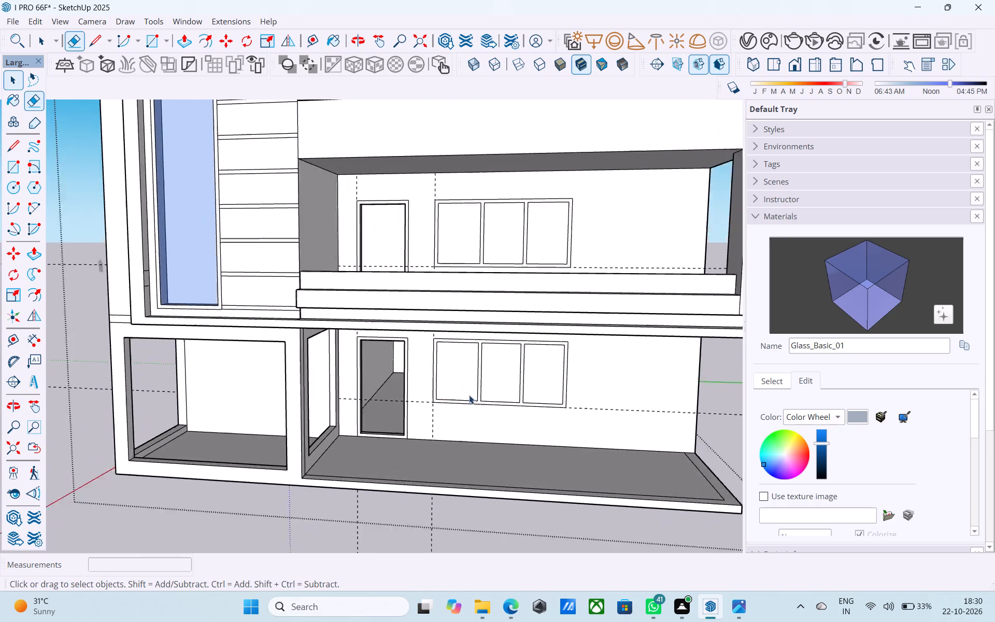
scroll(469, 395, "up", 9)
left_click(455, 369)
key("p")
left_click(455, 369)
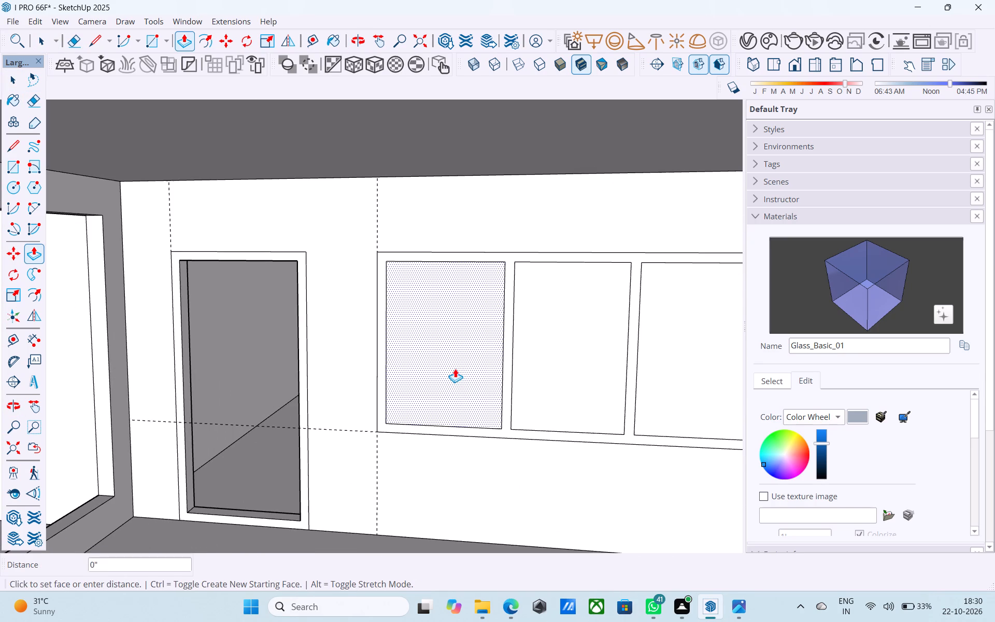
left_click(458, 342)
double_click(548, 343)
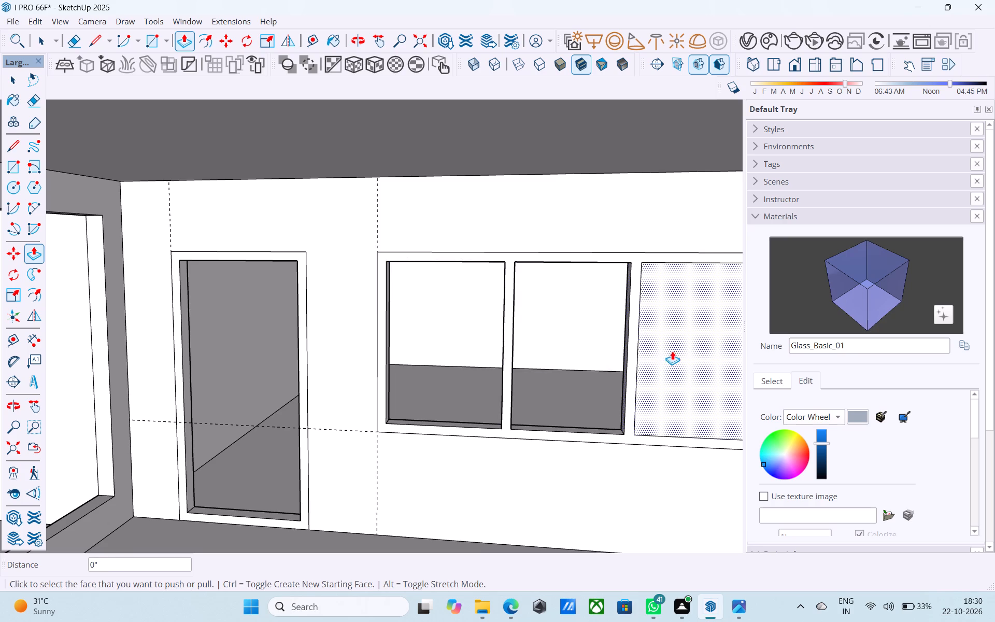
double_click(675, 350)
Push the upper-floor window's pane nearest the door through the wall by the same depth.
scroll(592, 419, "down", 10)
scroll(553, 236, "up", 5)
double_click(551, 237)
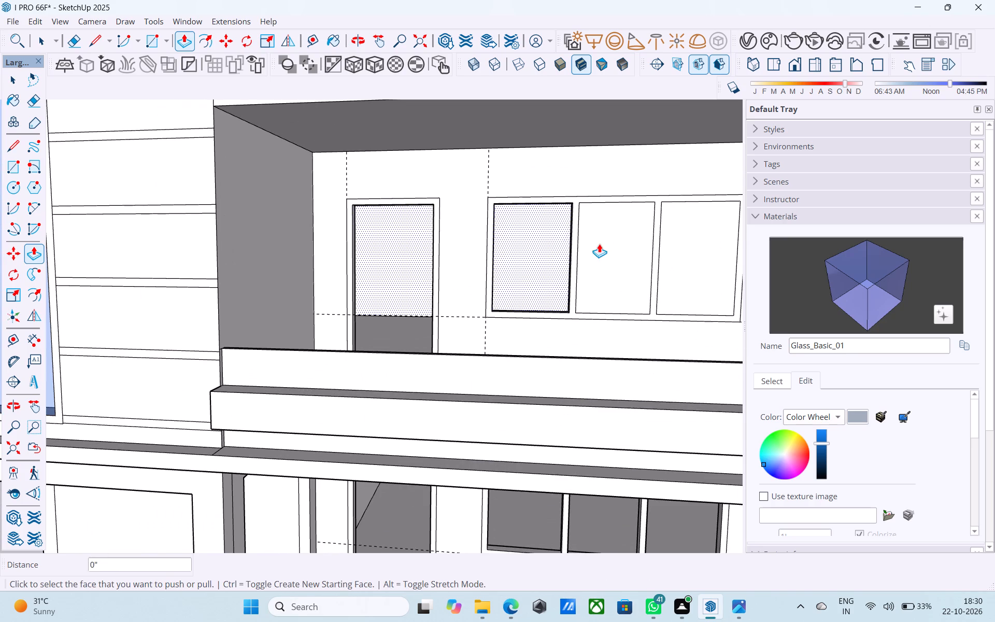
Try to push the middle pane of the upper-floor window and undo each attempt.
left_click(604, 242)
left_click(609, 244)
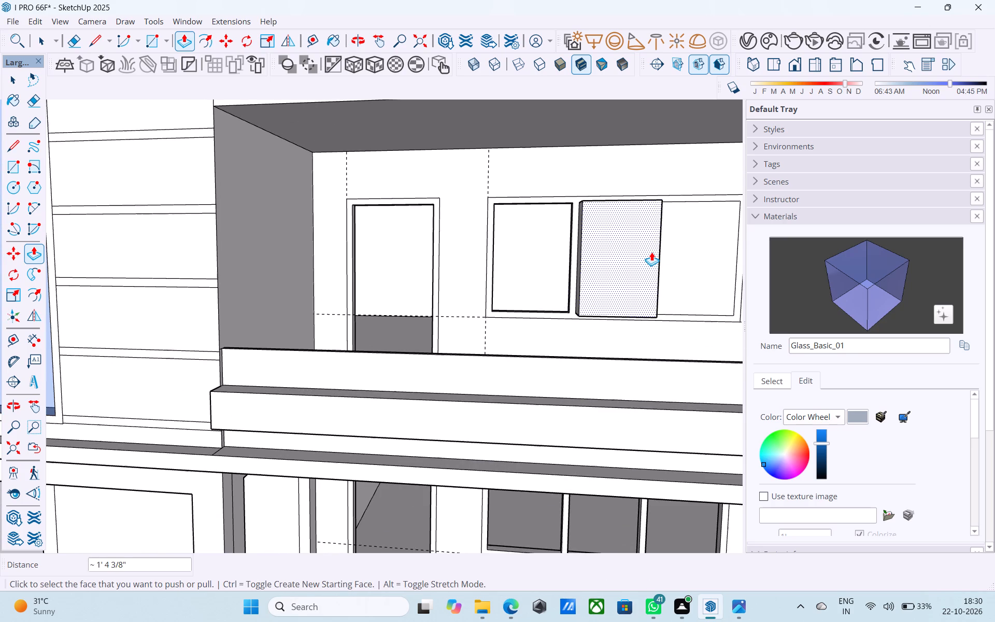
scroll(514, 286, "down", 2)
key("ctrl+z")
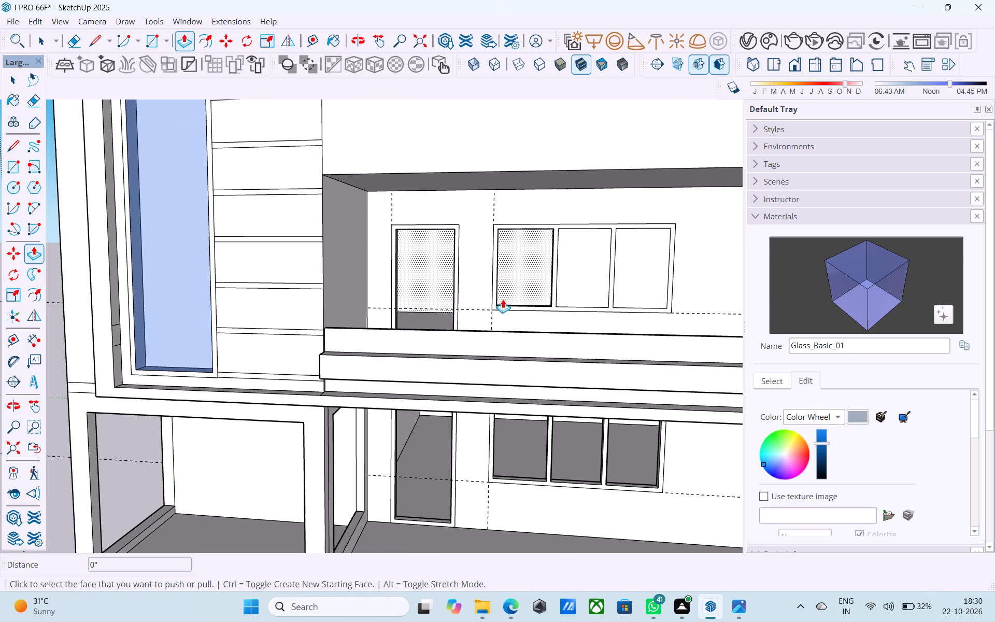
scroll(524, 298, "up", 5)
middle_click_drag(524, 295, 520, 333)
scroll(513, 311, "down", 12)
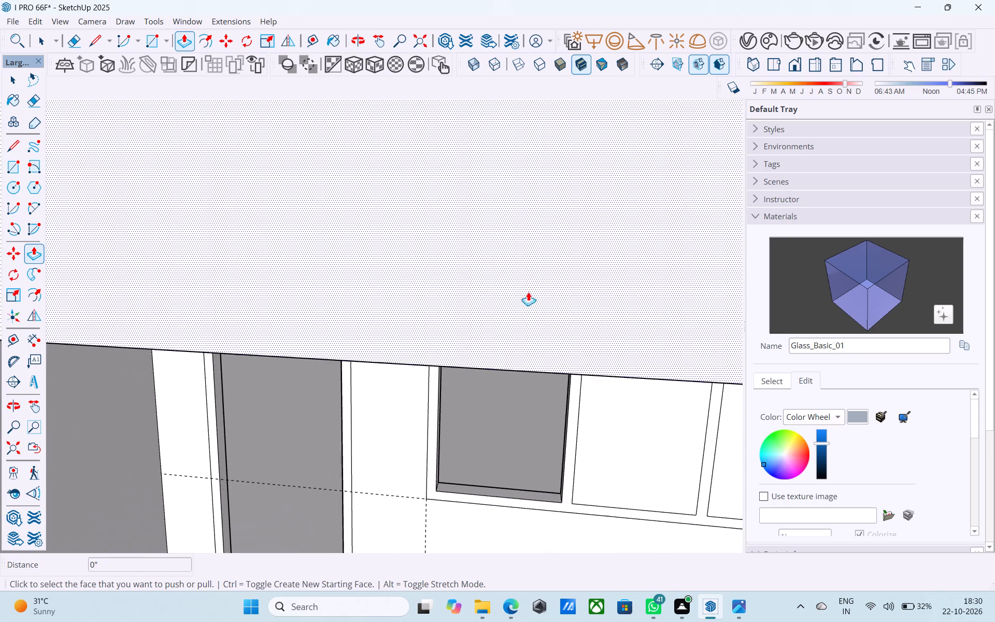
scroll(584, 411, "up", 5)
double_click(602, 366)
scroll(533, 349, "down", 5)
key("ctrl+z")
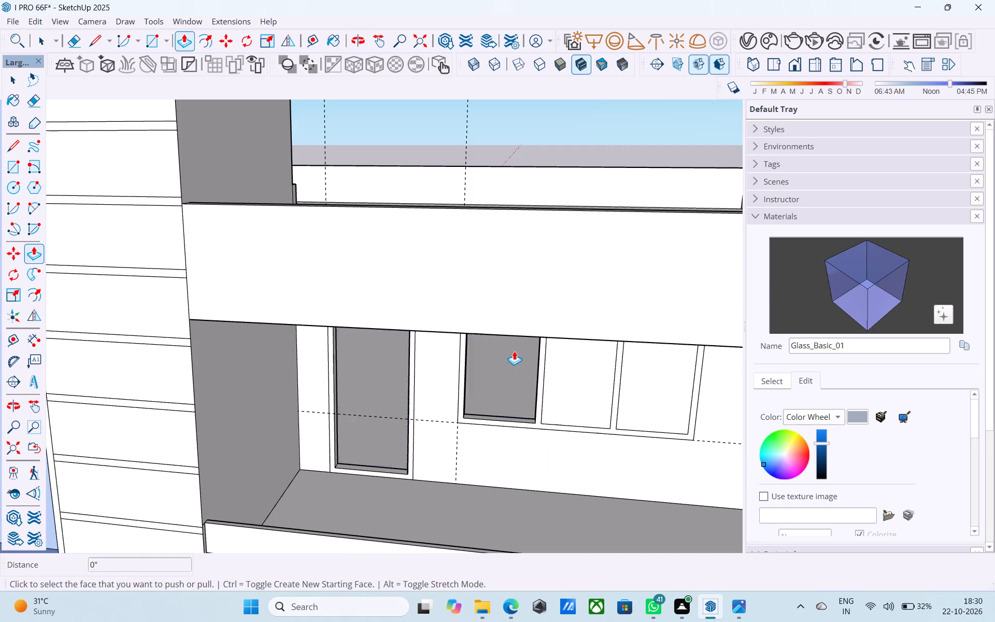
Push the middle pane of the upper-floor window 6" through the wall and repeat it on the pane farthest from the door.
middle_click_drag(547, 378, 548, 360)
scroll(548, 360, "down", 1)
scroll(561, 364, "up", 4)
left_click(573, 355)
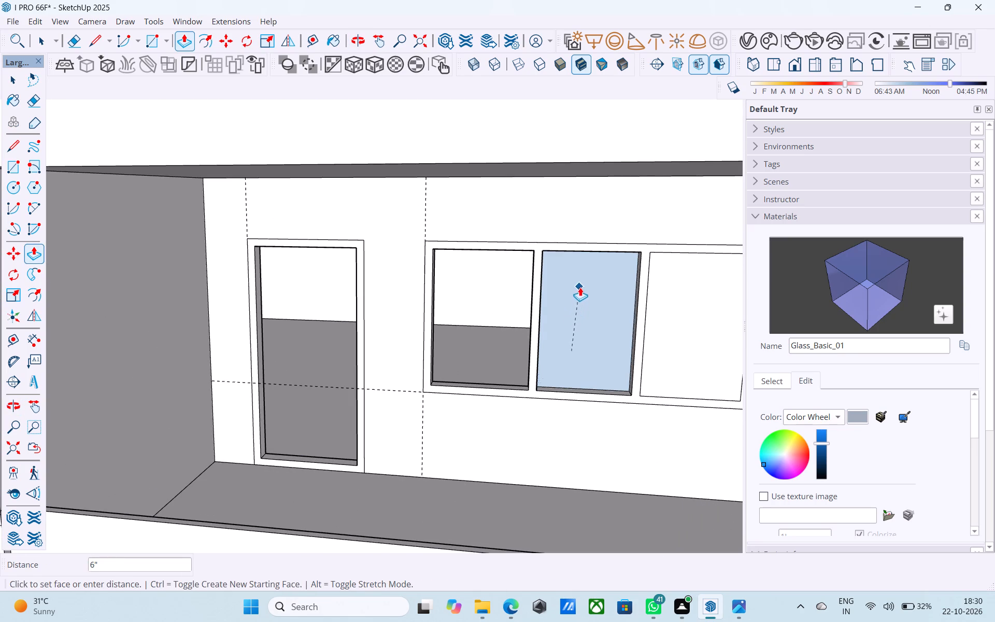
middle_click_drag(583, 273, 548, 264)
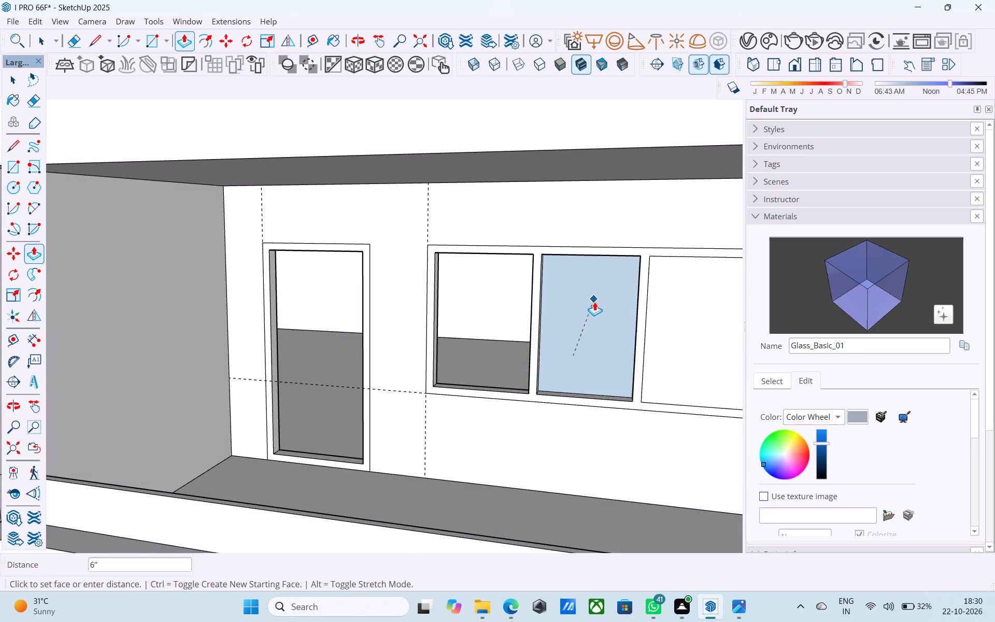
scroll(594, 302, "up", 5)
left_click(594, 302)
scroll(564, 306, "down", 6)
double_click(624, 331)
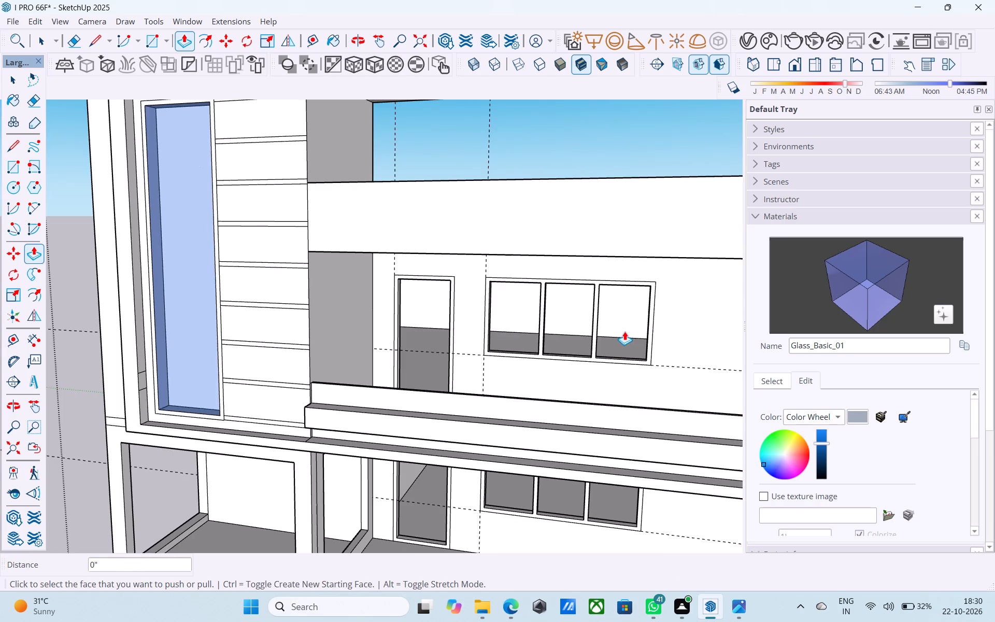
Save the model.
scroll(625, 331, "down", 4)
key("ctrl+s")
key("space")
Examine the whole house from the front and outer side, from low and high angles, checking windows, balcony and frame.
scroll(619, 328, "down", 1)
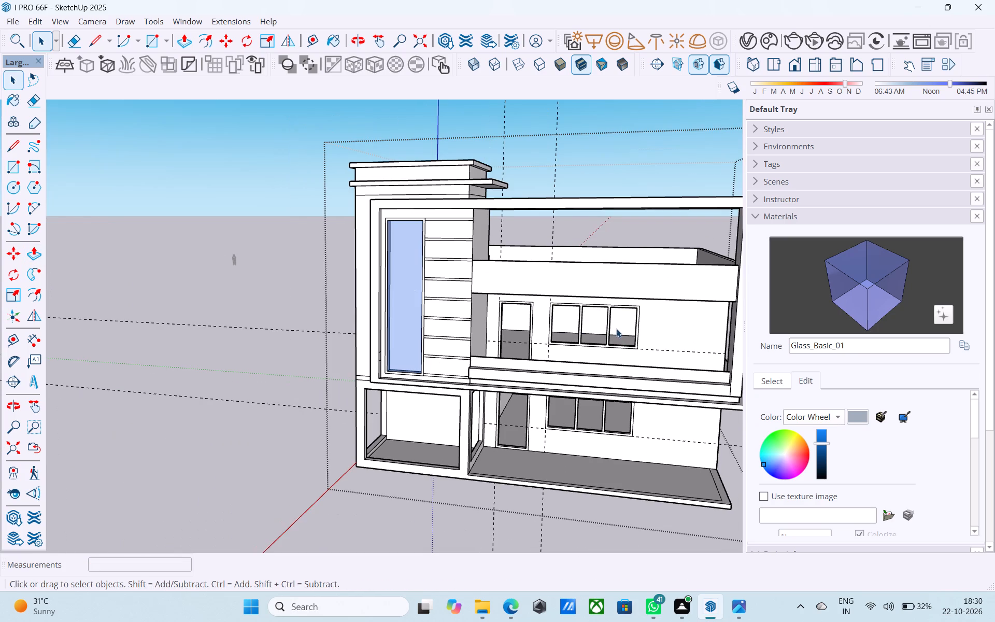
scroll(535, 334, "down", 5)
middle_click_drag(519, 349, 423, 292)
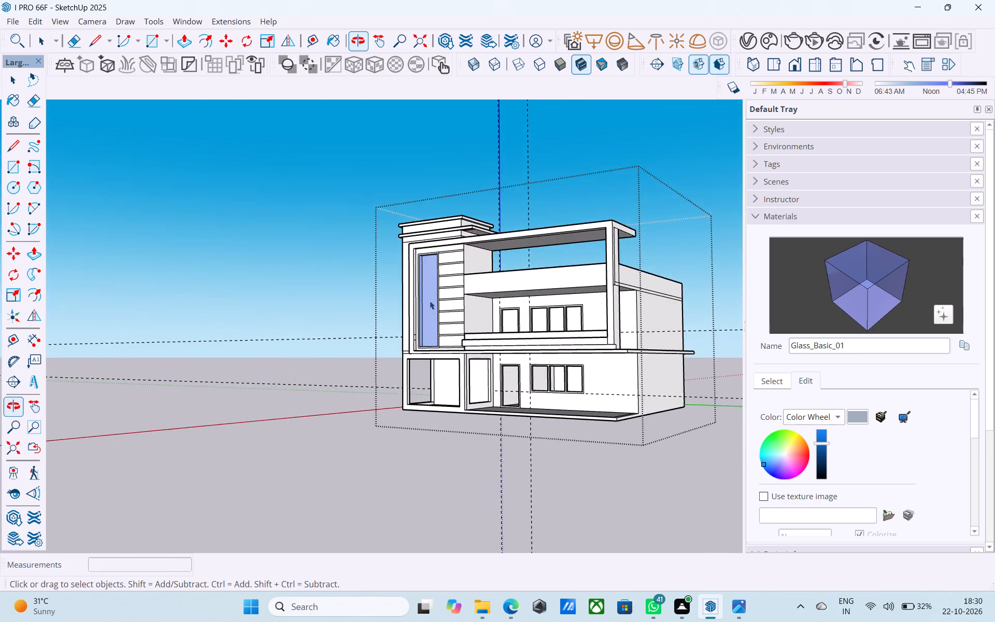
scroll(436, 310, "down", 3)
middle_click_drag(440, 326, 568, 360)
scroll(569, 360, "up", 4)
scroll(612, 360, "down", 5)
middle_click_drag(467, 341, 401, 307)
scroll(411, 313, "up", 2)
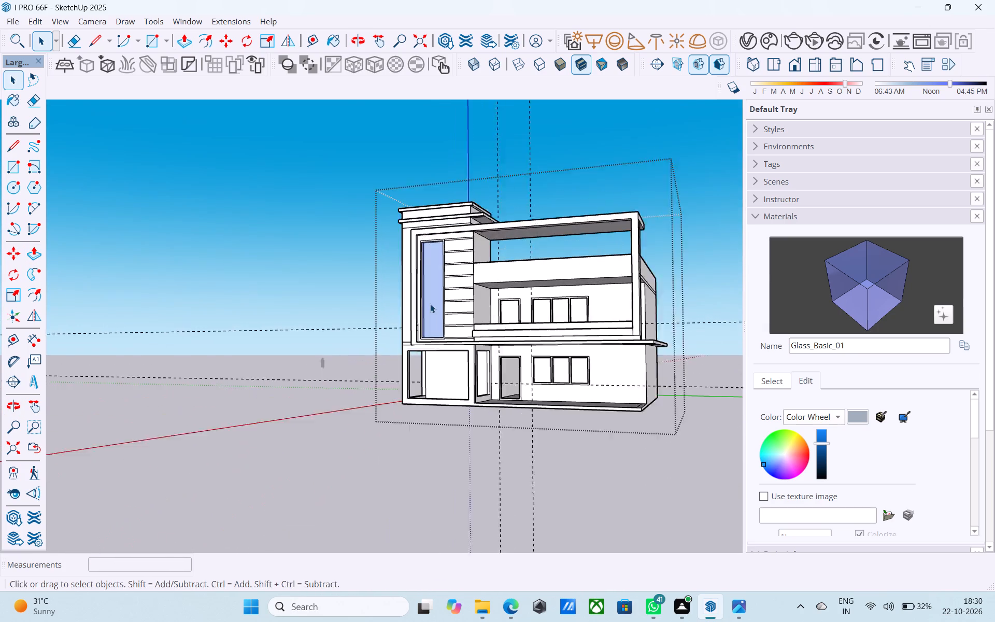
scroll(430, 304, "up", 6)
middle_click_drag(525, 354, 529, 407)
scroll(317, 354, "down", 5)
middle_click_drag(447, 362, 536, 326)
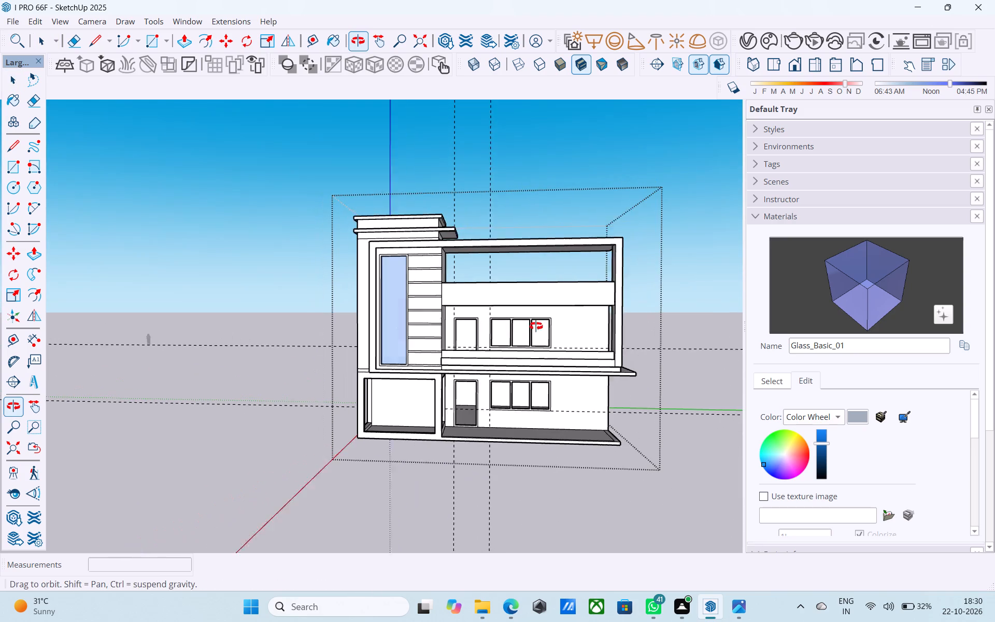
middle_click_drag(536, 326, 542, 325)
middle_click_drag(542, 325, 494, 316)
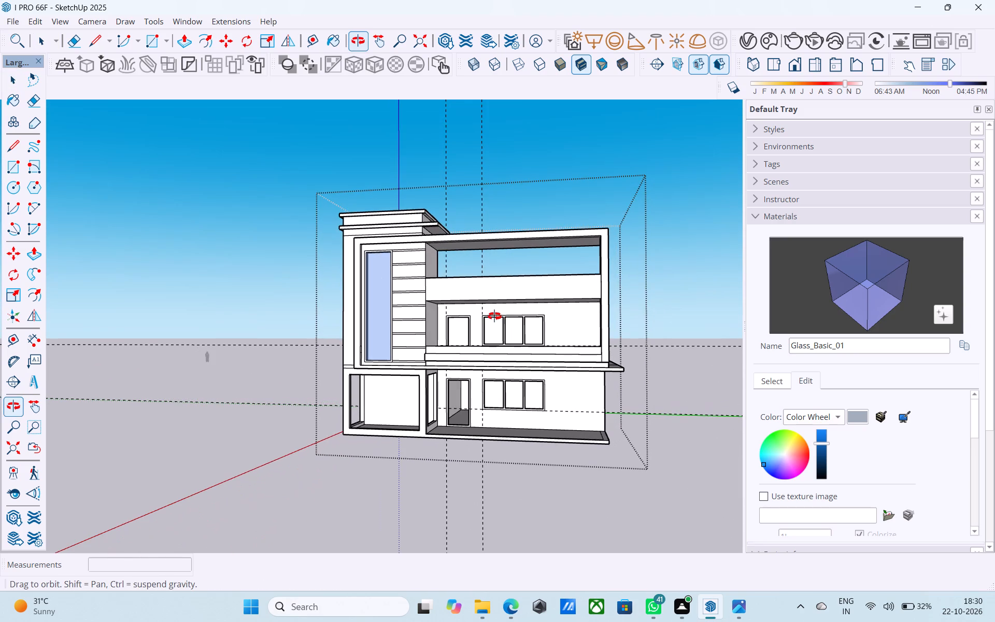
middle_click_drag(494, 316, 531, 343)
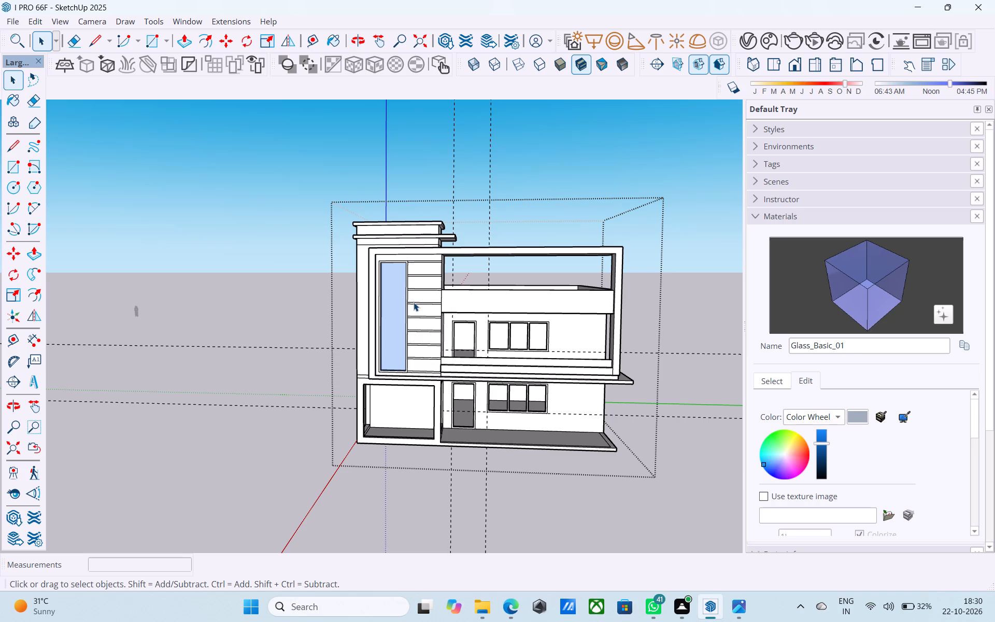
scroll(407, 303, "down", 6)
middle_click_drag(407, 306, 333, 321)
scroll(437, 325, "up", 7)
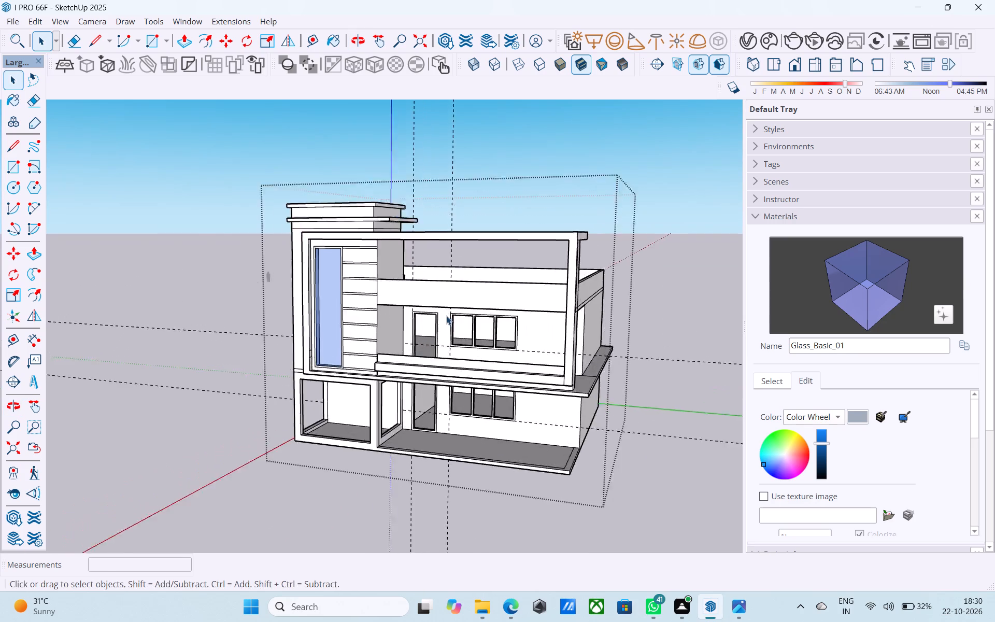
scroll(446, 316, "up", 2)
middle_click_drag(448, 317, 299, 364)
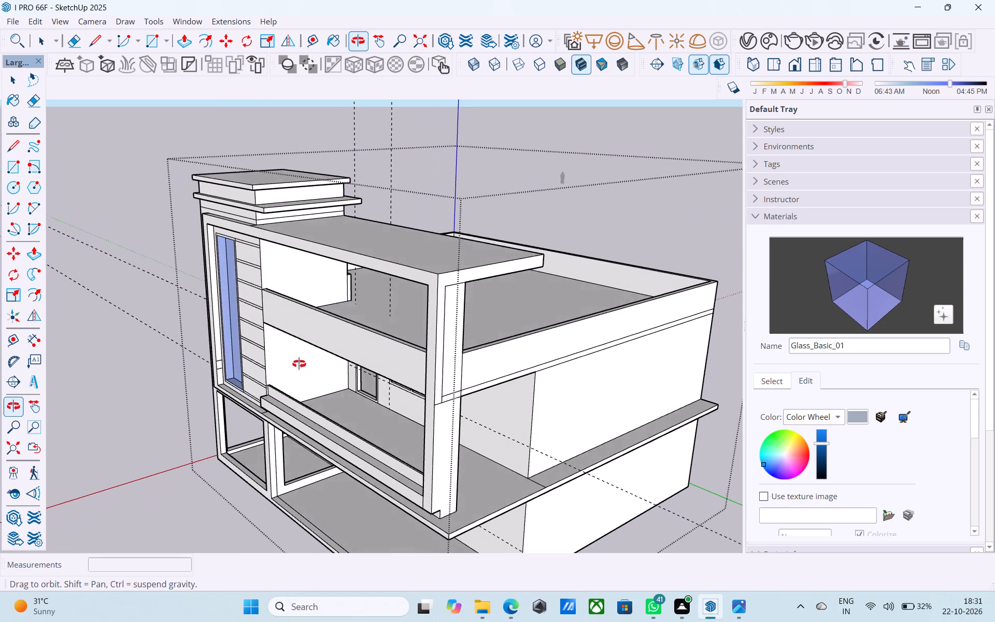
middle_click_drag(299, 364, 439, 324)
scroll(251, 330, "down", 2)
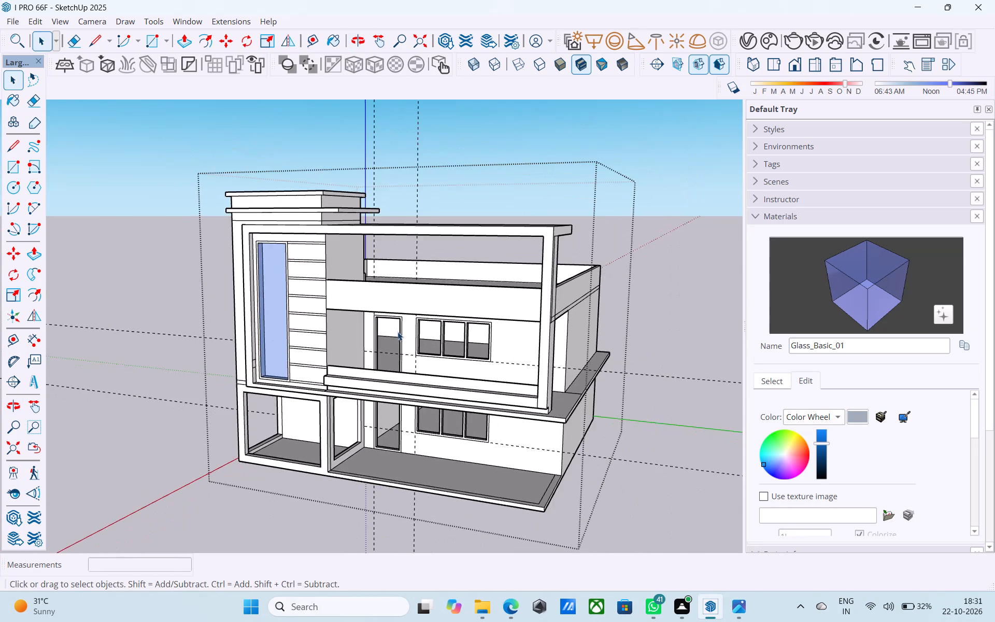
middle_click_drag(407, 332, 419, 328)
scroll(439, 313, "up", 4)
middle_click_drag(445, 304, 328, 345)
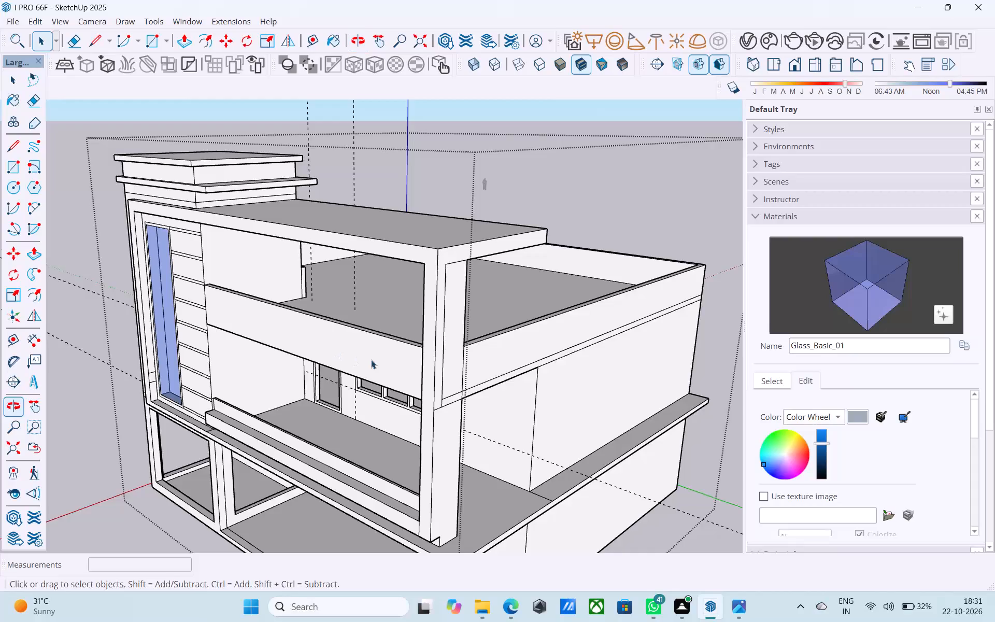
middle_click_drag(387, 360, 711, 360)
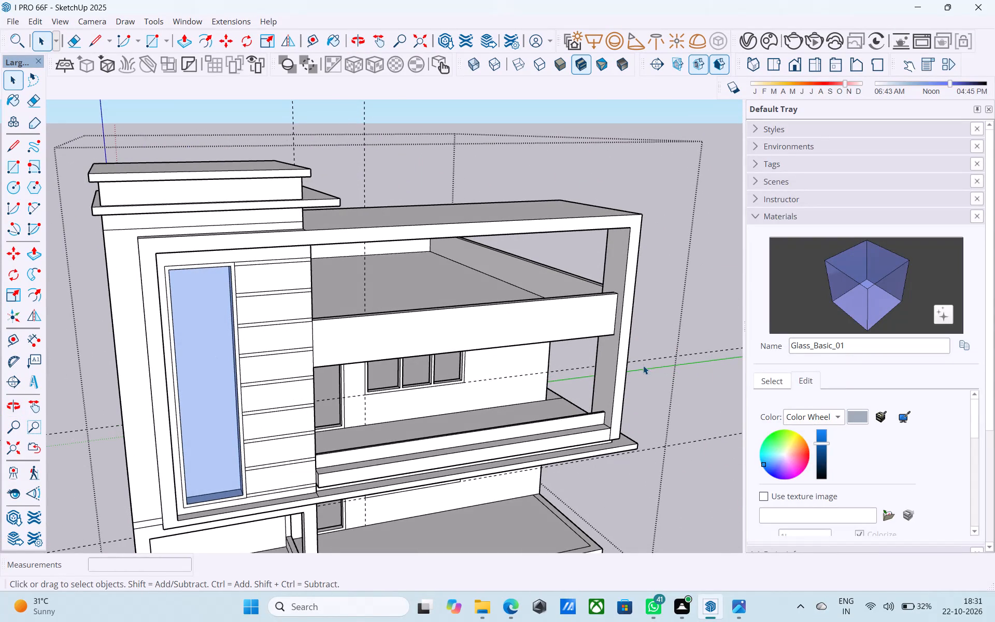
middle_click_drag(639, 370, 650, 366)
Draw a horizontal line about 25' 9" long across the full front face of the roof-terrace parapet band.
key("l")
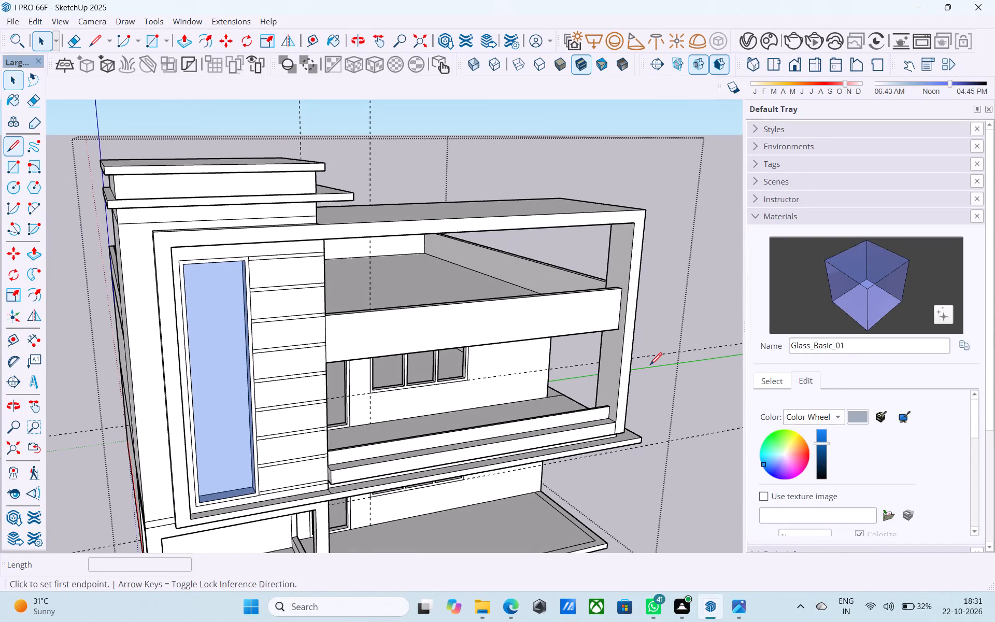
scroll(649, 360, "up", 3)
left_click(612, 292)
scroll(612, 292, "down", 4)
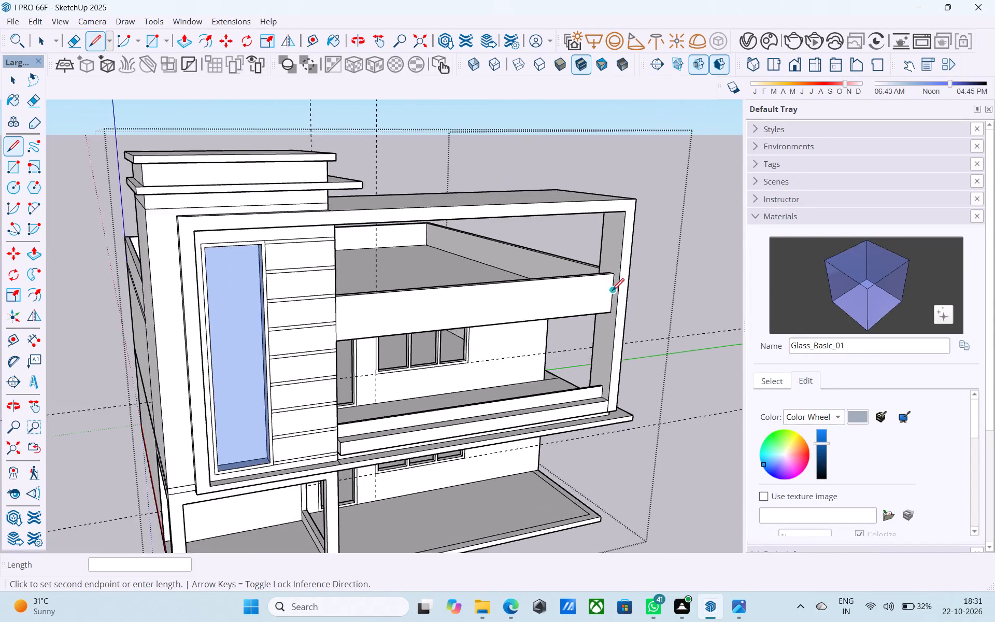
middle_click_drag(612, 292, 407, 298)
scroll(210, 286, "up", 10)
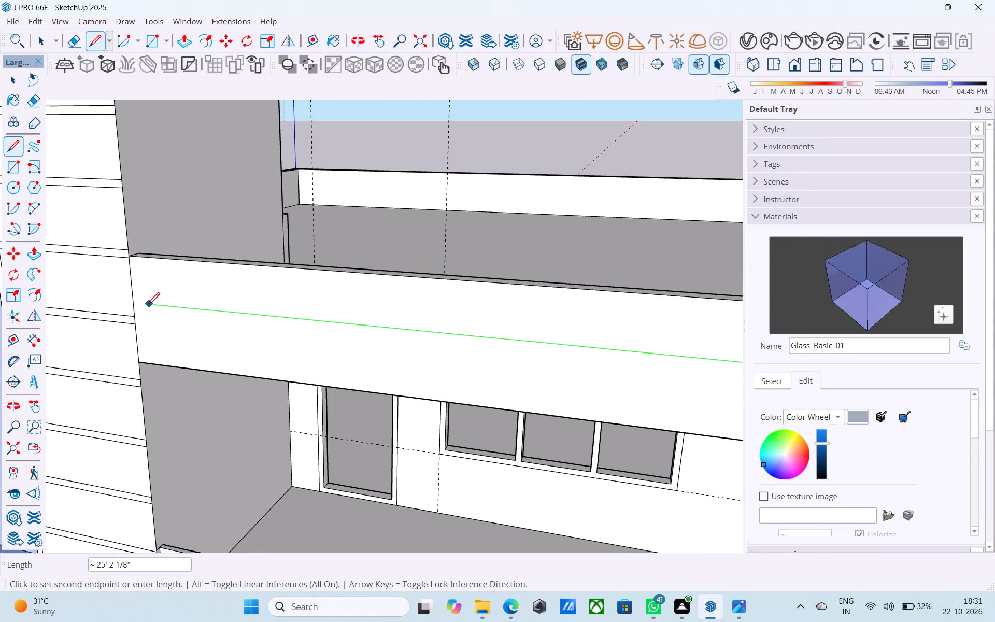
scroll(334, 296, "down", 5)
middle_click_drag(345, 304, 309, 310)
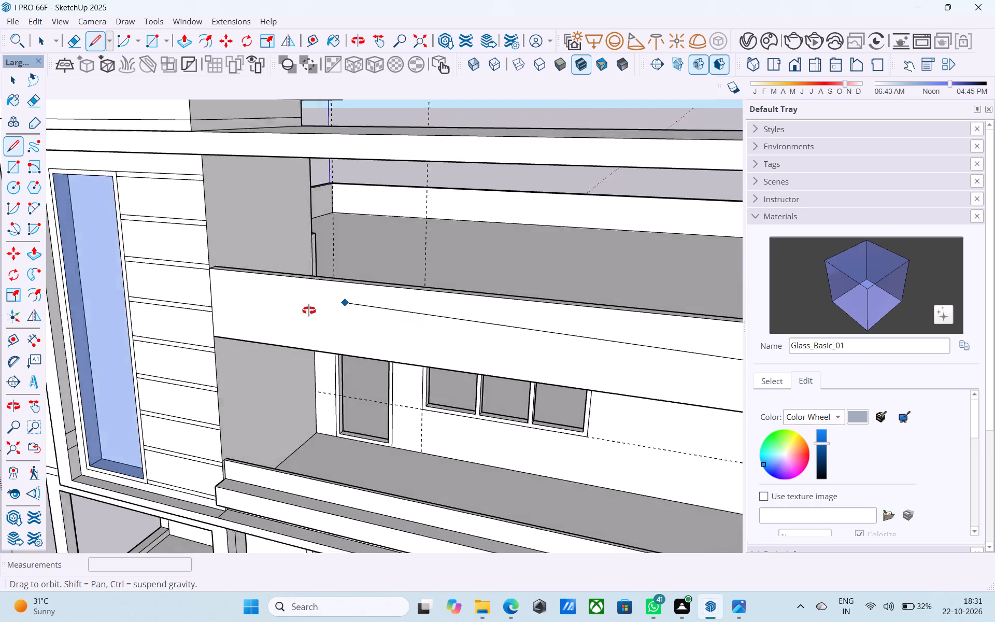
middle_click_drag(309, 310, 190, 324)
scroll(258, 285, "up", 6)
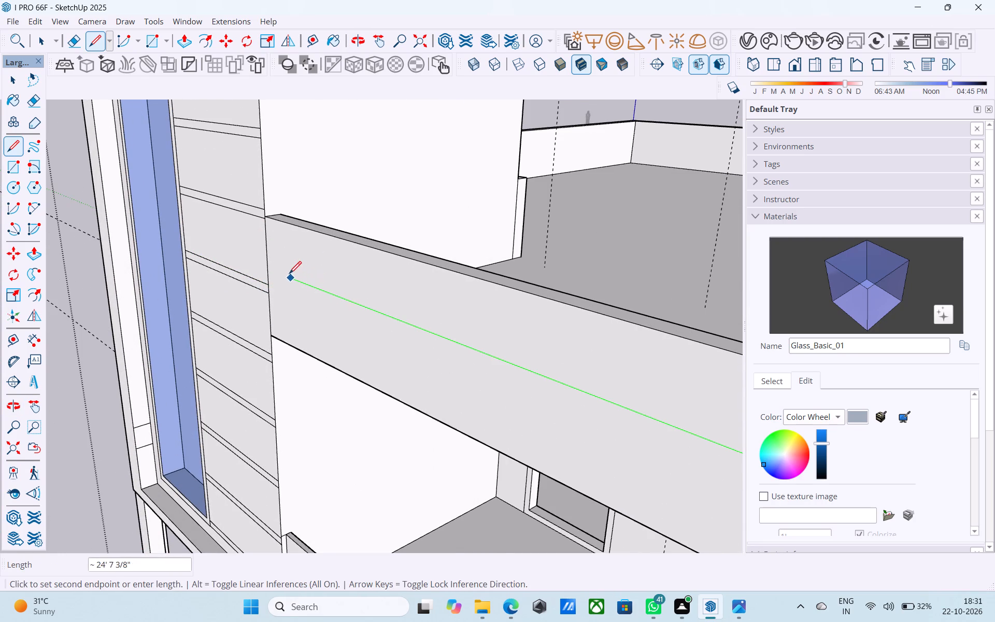
left_click(268, 264)
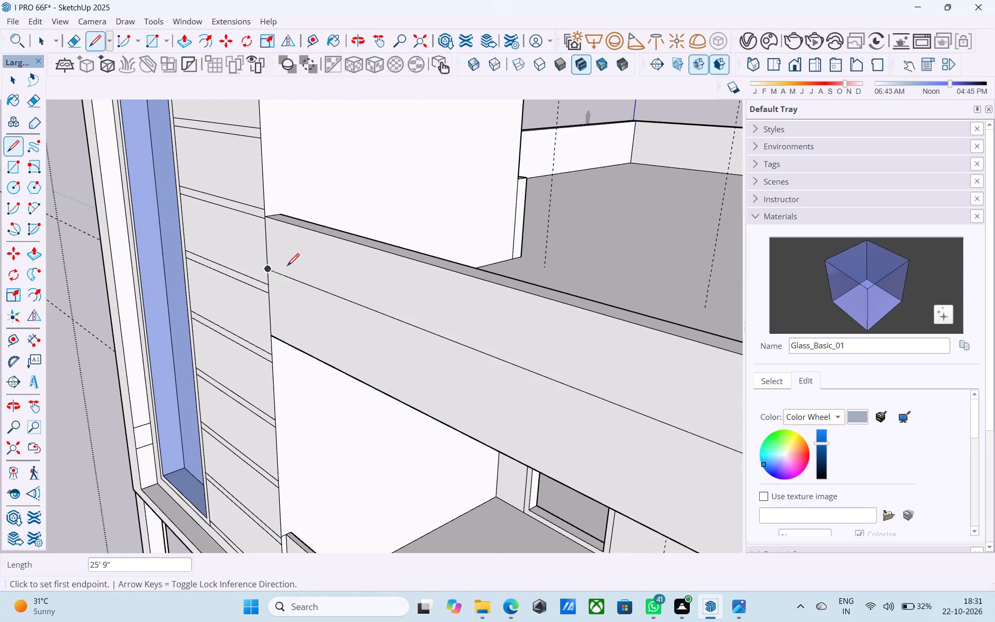
Examine the front facade and its divided parapet band from several angles and distances.
scroll(287, 267, "down", 17)
middle_click_drag(328, 311, 475, 309)
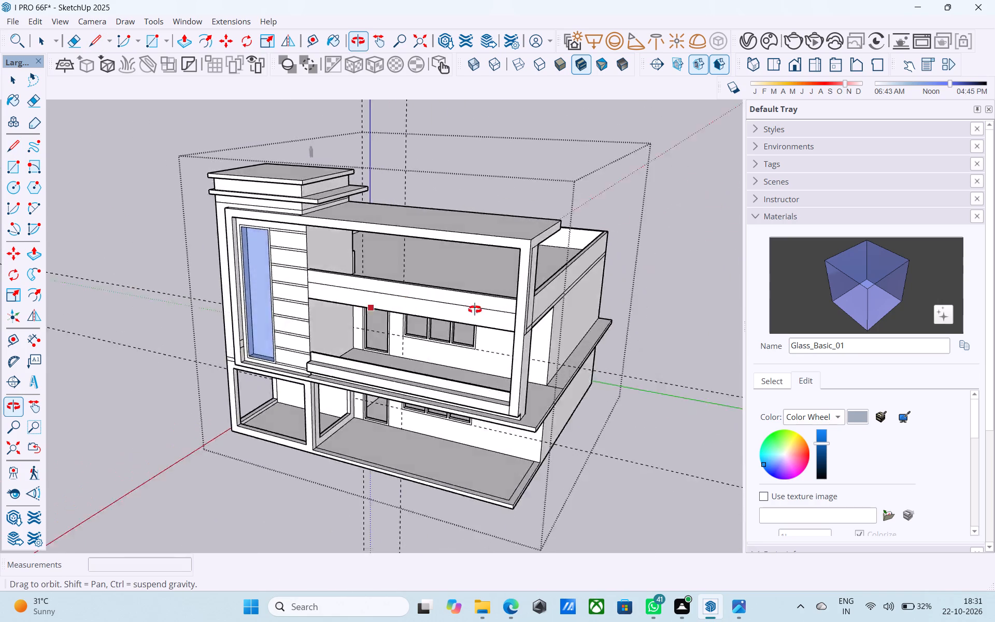
middle_click_drag(475, 309, 661, 321)
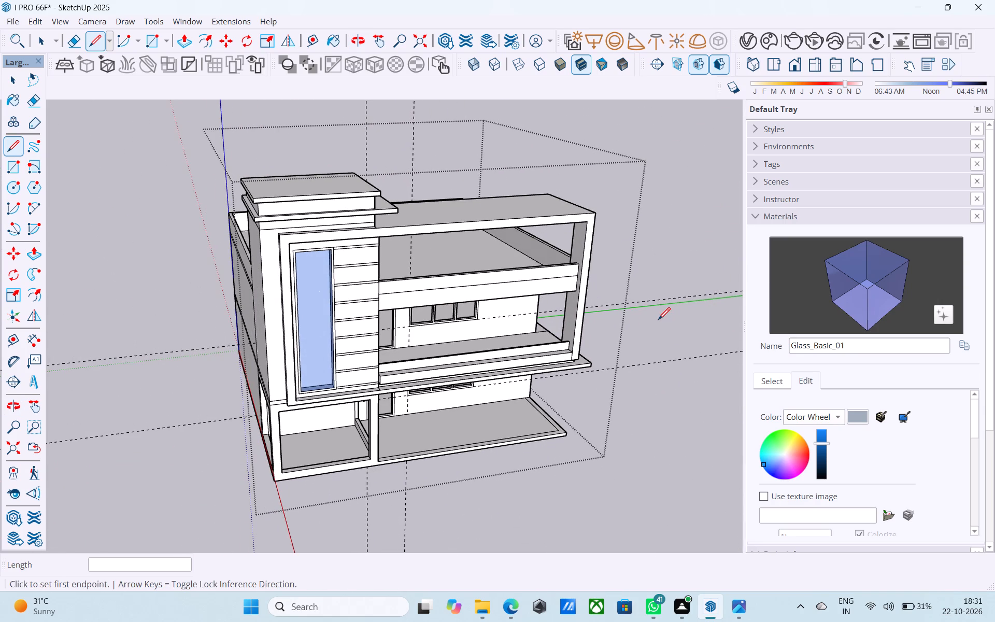
middle_click_drag(656, 320, 635, 306)
scroll(644, 301, "down", 4)
middle_click_drag(624, 308, 529, 281)
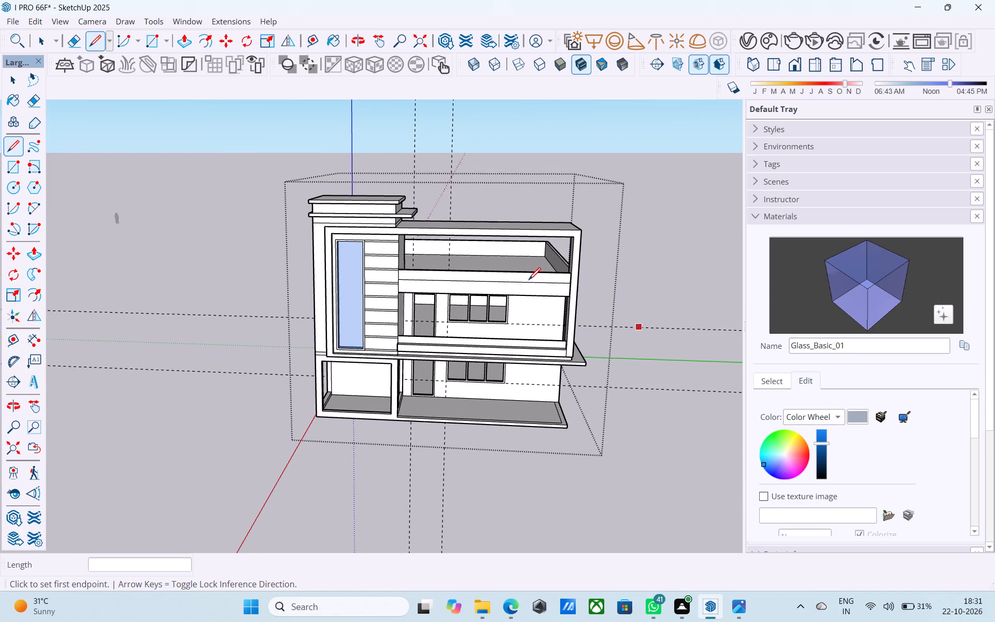
middle_click_drag(529, 281, 496, 275)
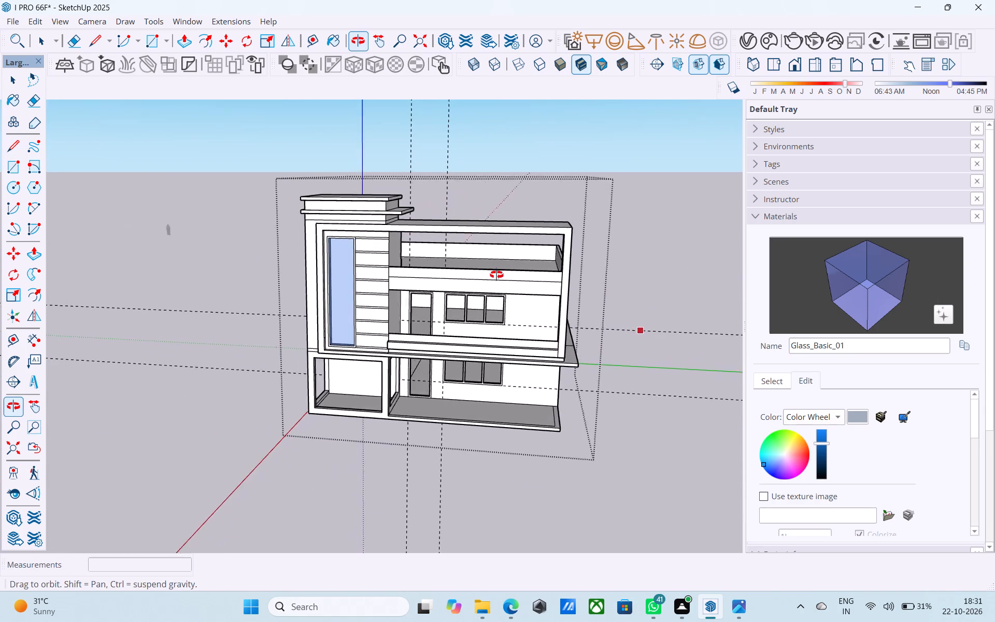
middle_click_drag(496, 275, 479, 278)
scroll(478, 278, "up", 4)
scroll(415, 289, "down", 4)
middle_click_drag(470, 308, 462, 302)
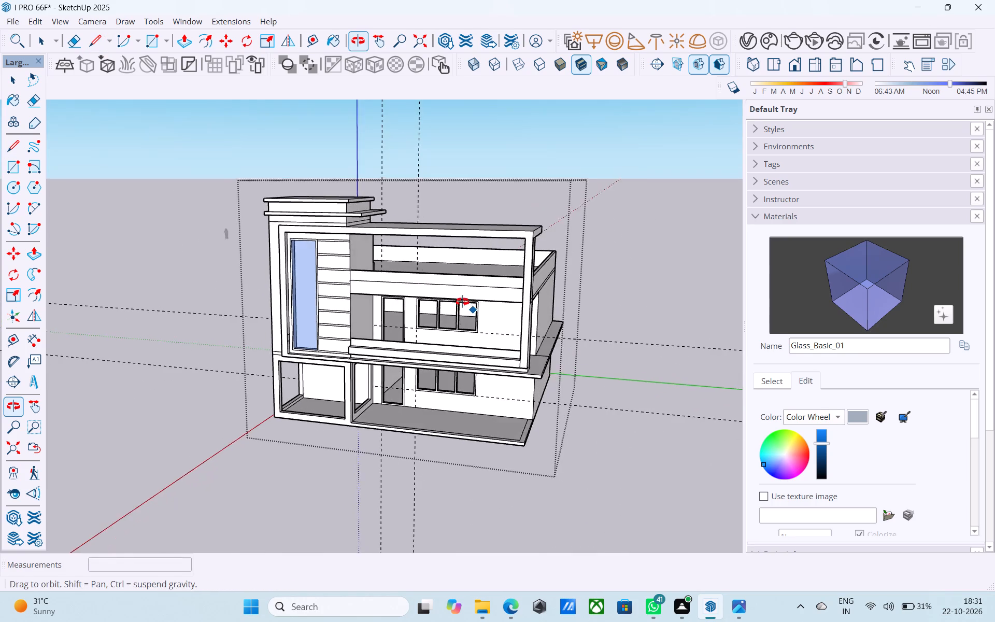
middle_click_drag(462, 302, 478, 308)
Copy the line on the front parapet band 6" upward.
scroll(478, 308, "up", 5)
key("space")
scroll(453, 307, "down", 4)
scroll(530, 287, "up", 5)
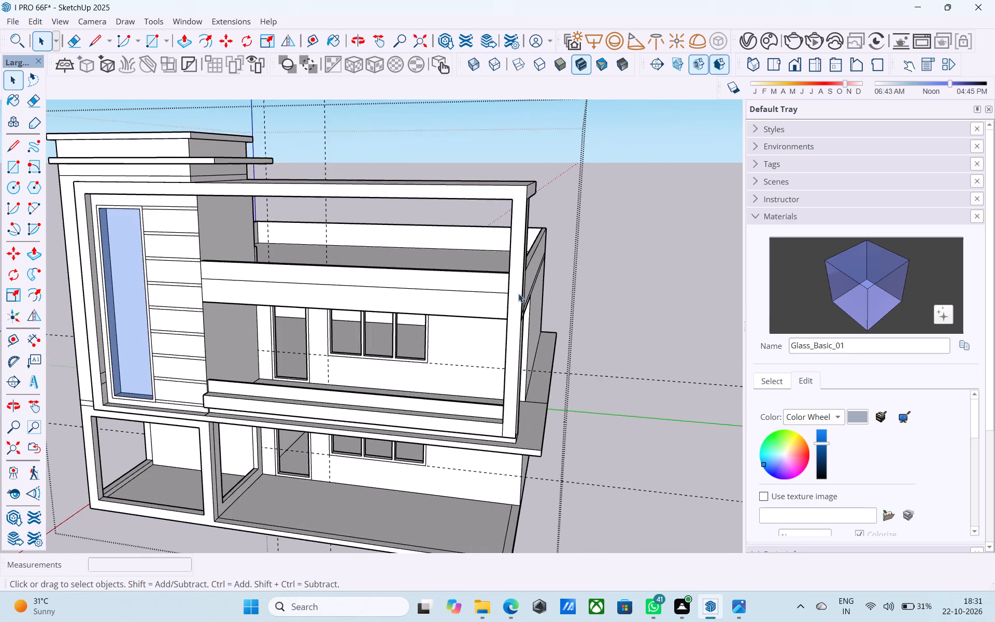
scroll(505, 296, "up", 2)
left_click(503, 294)
middle_click_drag(502, 293, 587, 293)
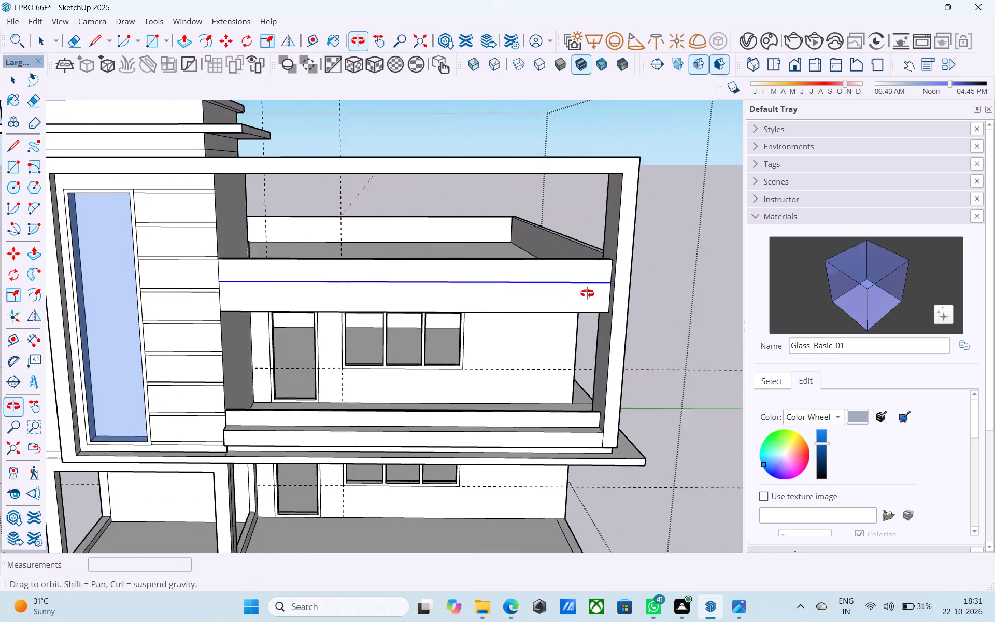
middle_click_drag(587, 293, 592, 295)
key("m")
scroll(592, 295, "up", 9)
left_click(643, 278)
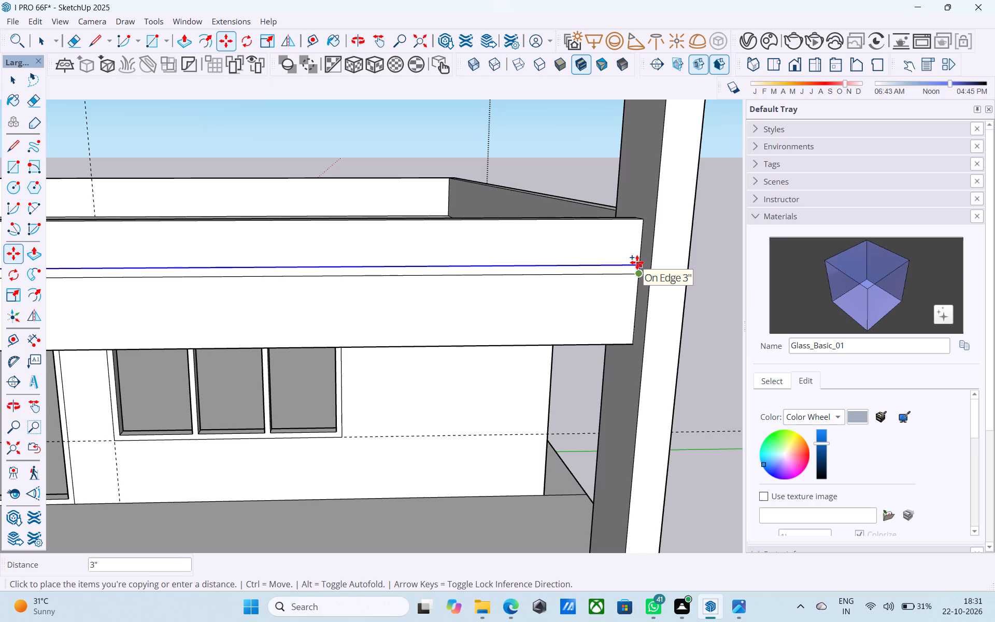
type("6\"")
key("Return")
key("space")
Save the model.
scroll(637, 262, "down", 5)
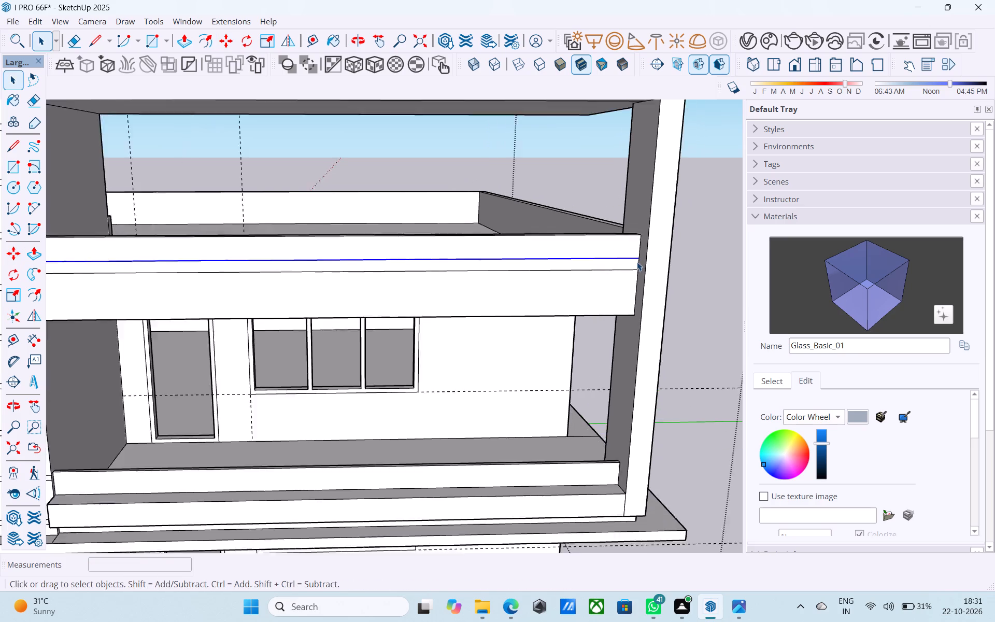
scroll(637, 262, "down", 6)
middle_click_drag(642, 265, 411, 293)
scroll(693, 248, "down", 5)
middle_click_drag(468, 266, 580, 248)
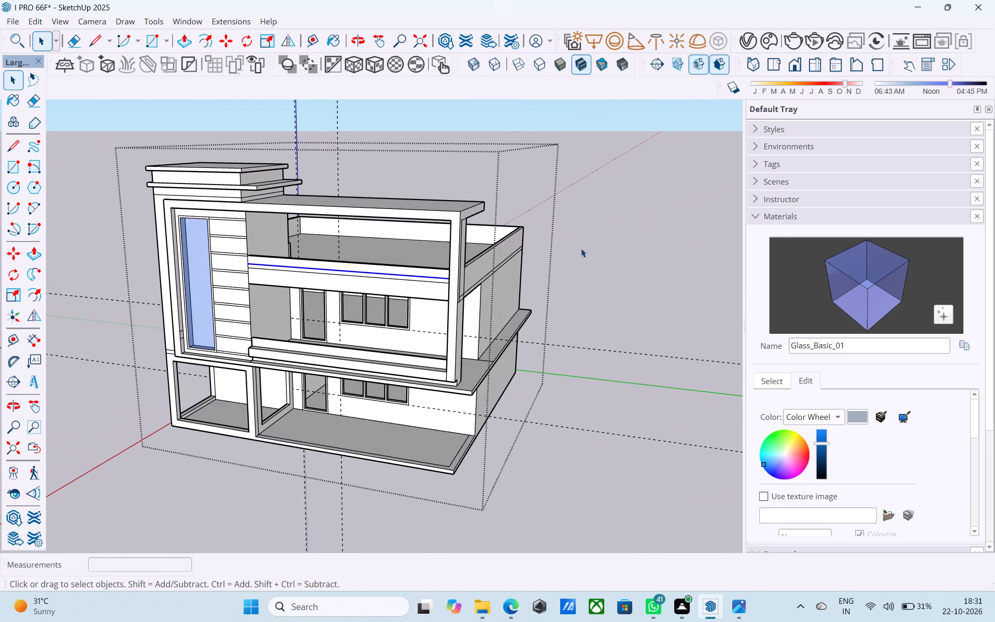
key("ctrl+s")
Examine the whole front elevation from a distance and at ground level.
scroll(583, 247, "down", 6)
middle_click_drag(449, 255, 462, 232)
scroll(429, 280, "up", 5)
scroll(413, 290, "down", 5)
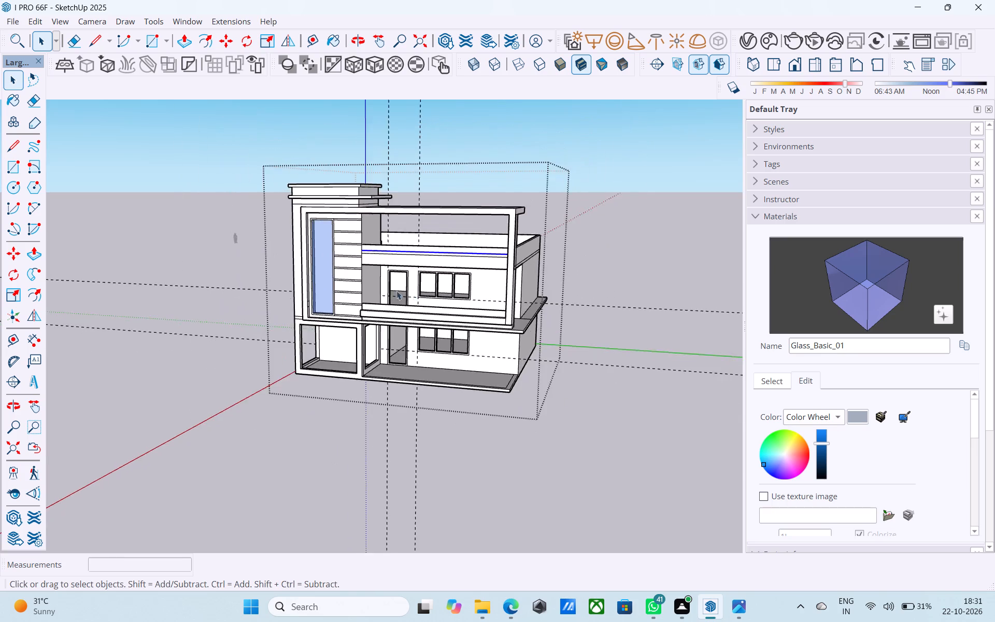
middle_click_drag(387, 296, 462, 274)
scroll(425, 264, "down", 5)
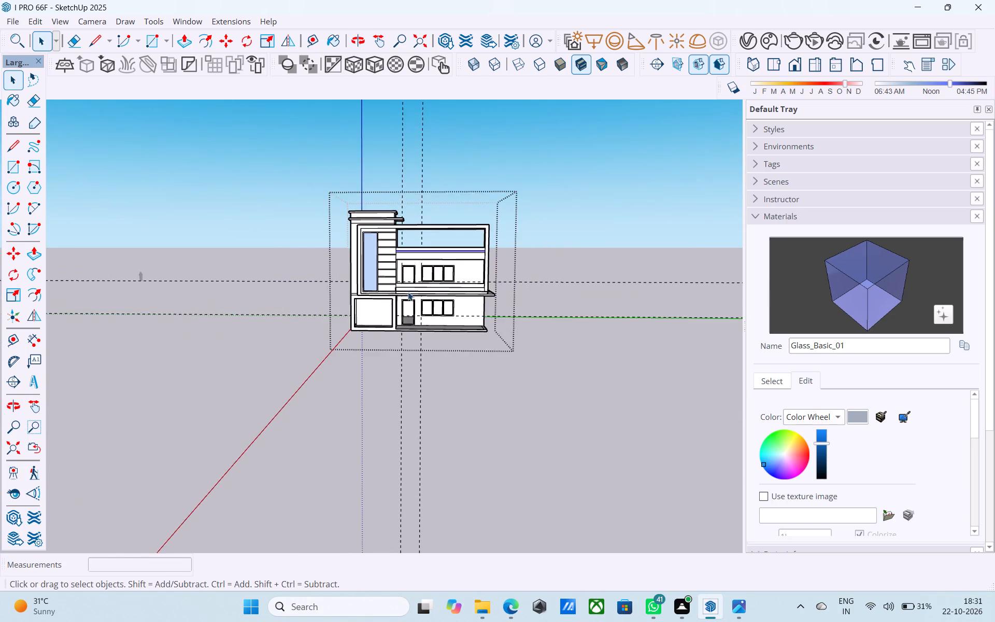
middle_click_drag(408, 292, 400, 272)
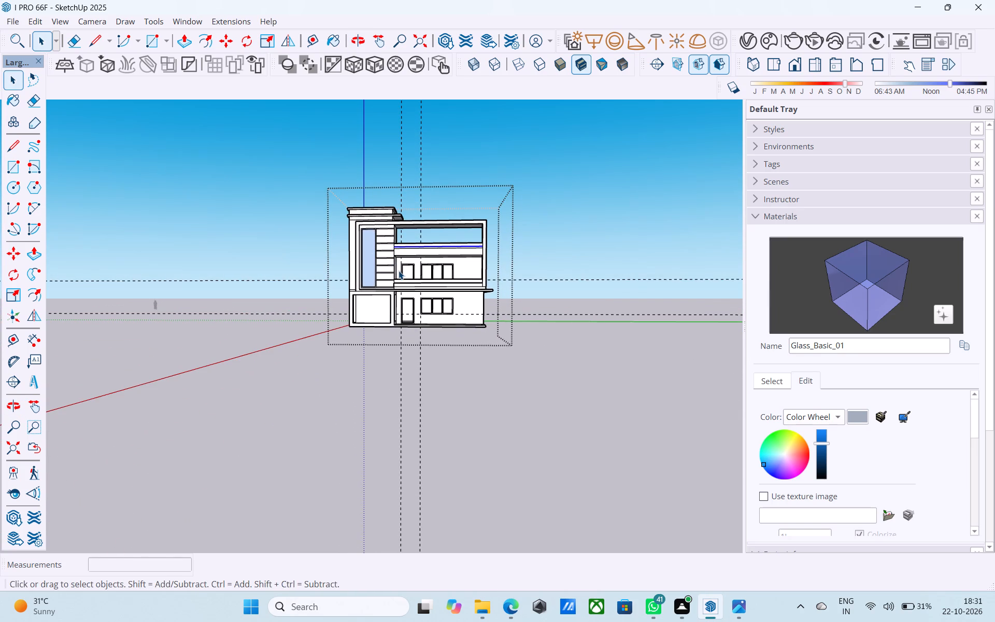
scroll(399, 271, "down", 2)
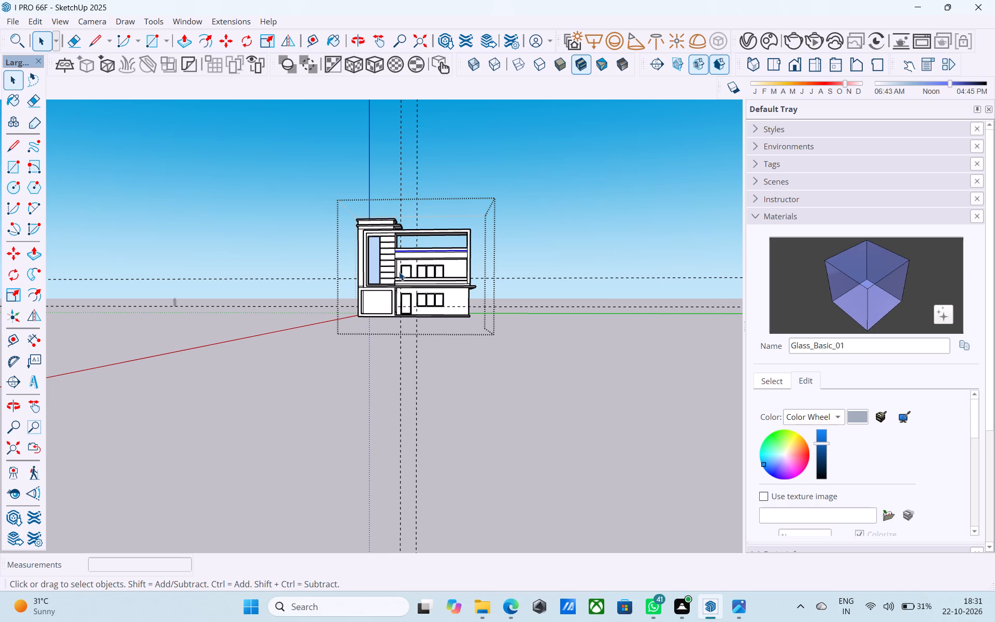
Place a vertical guide 1' from the side edge of the back wall inside the ground-floor framed opening below the tower.
scroll(367, 310, "up", 13)
middle_click_drag(366, 278, 371, 374)
scroll(371, 374, "up", 5)
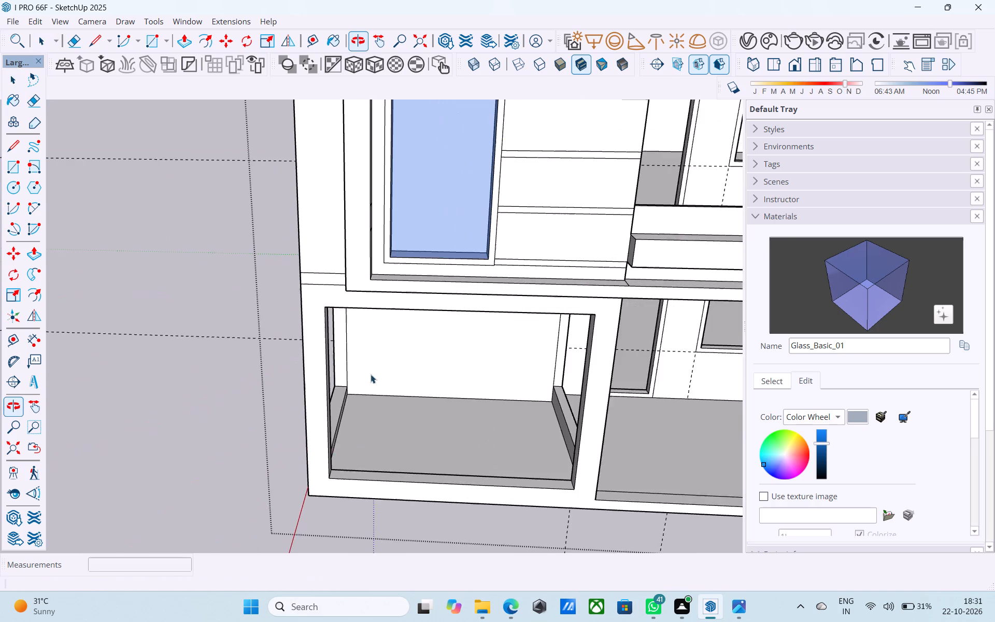
scroll(361, 378, "down", 1)
middle_click_drag(360, 378, 303, 289)
scroll(308, 320, "up", 9)
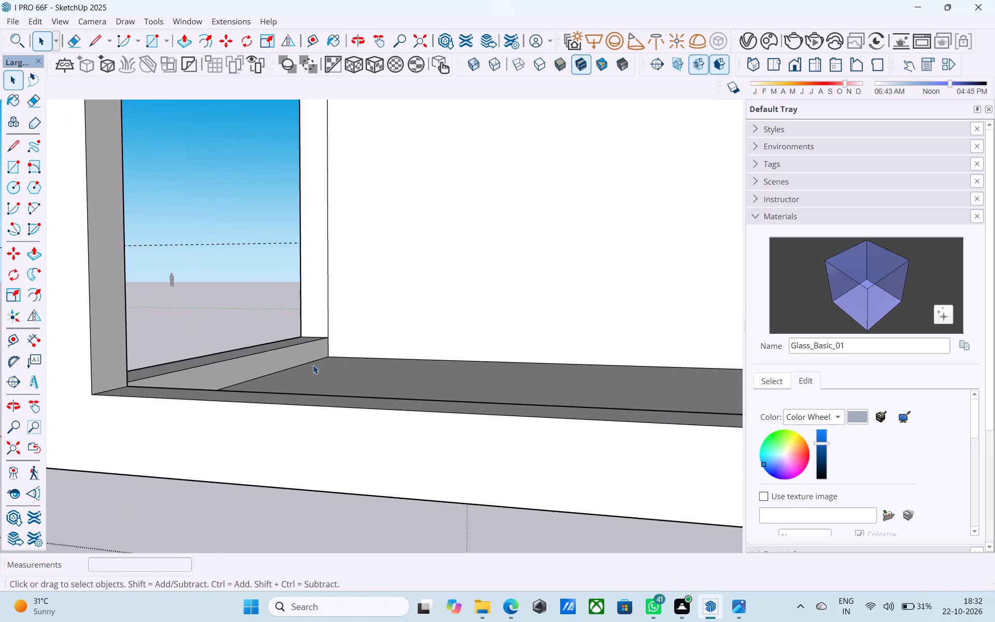
scroll(313, 365, "up", 4)
key("t")
left_click(339, 305)
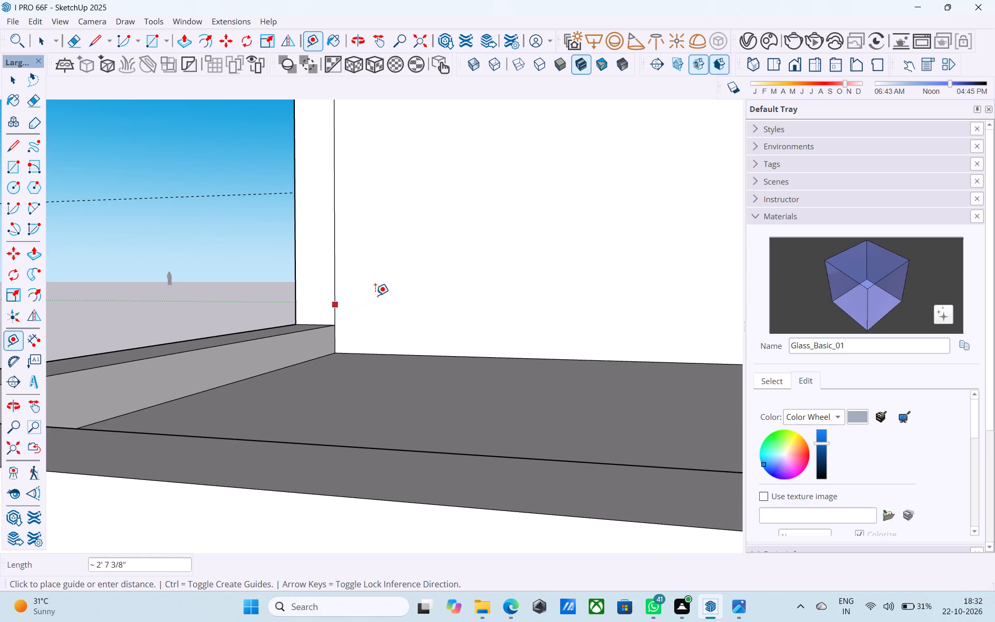
middle_click_drag(375, 295, 385, 357)
type("1'")
key("Return")
Draw a door rectangle 4' wide by 7' high on that back wall, starting where the guide meets the floor.
key("r")
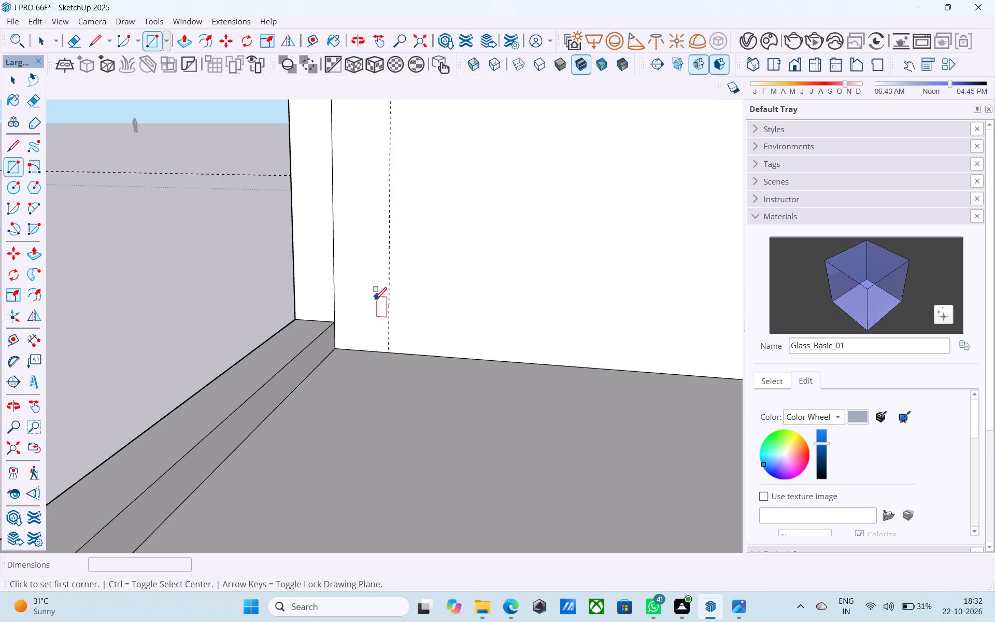
left_click(386, 350)
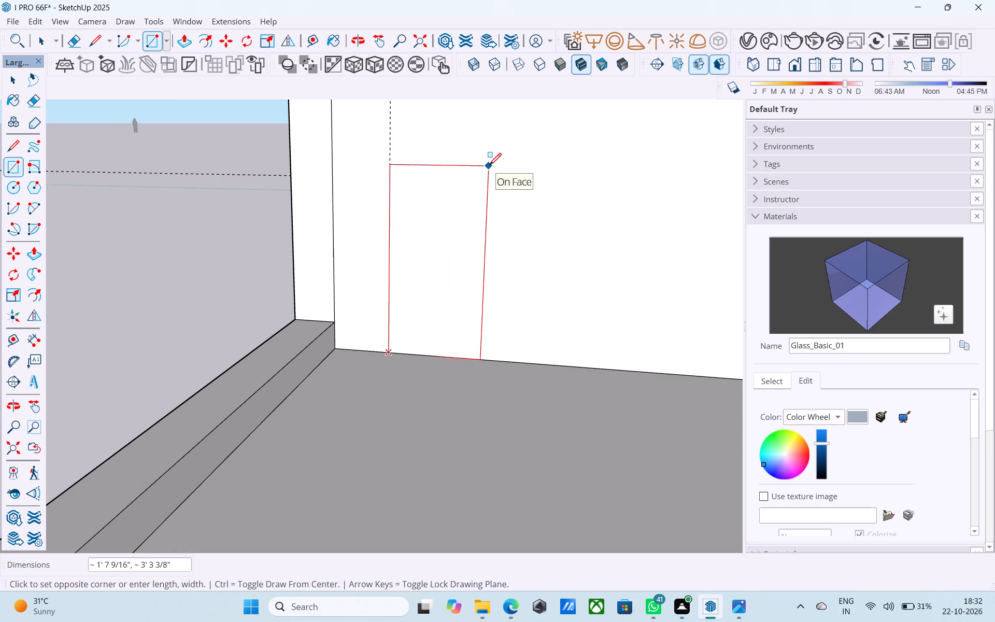
type("8',")
type("3'")
key("Return")
type("3'")
key("comma")
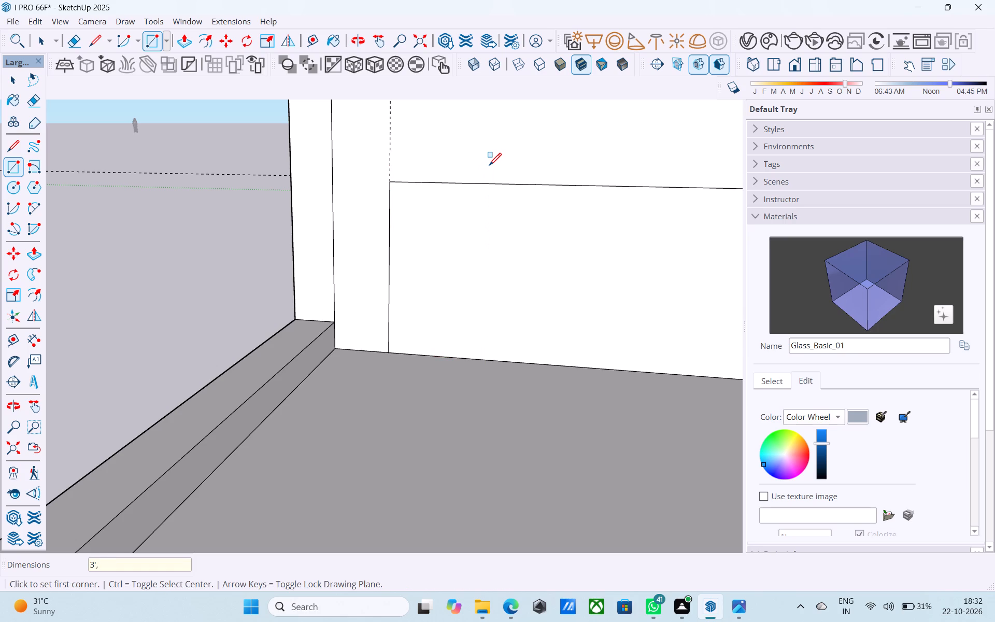
key("BackSpace")
key("BackSpace")
key("BackSpace")
key("BackSpace")
type("4',7'")
key("Return")
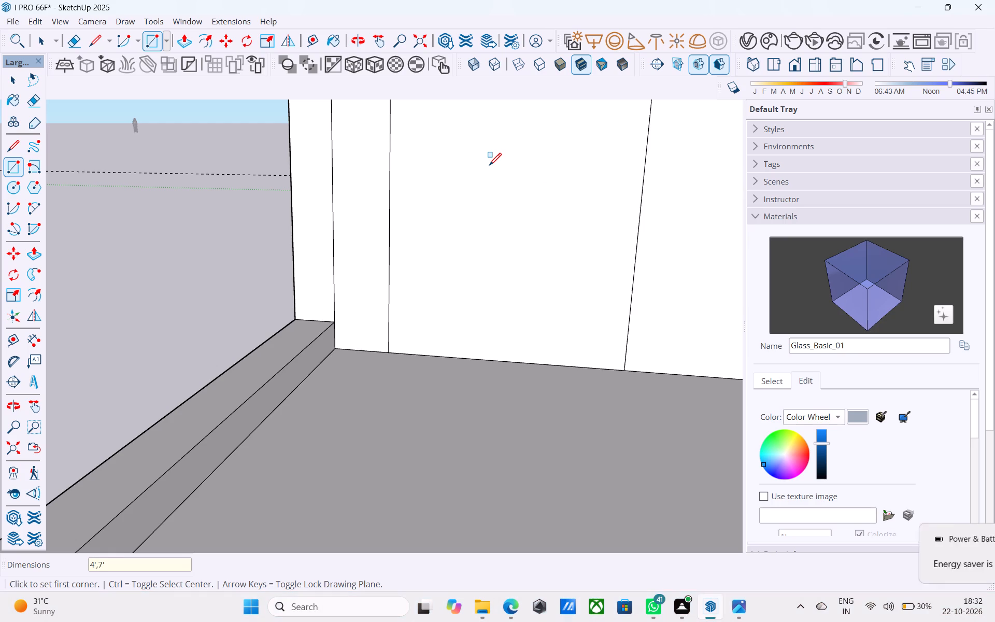
key("space")
Offset the door rectangle 3" inward to outline its frame.
scroll(427, 177, "down", 6)
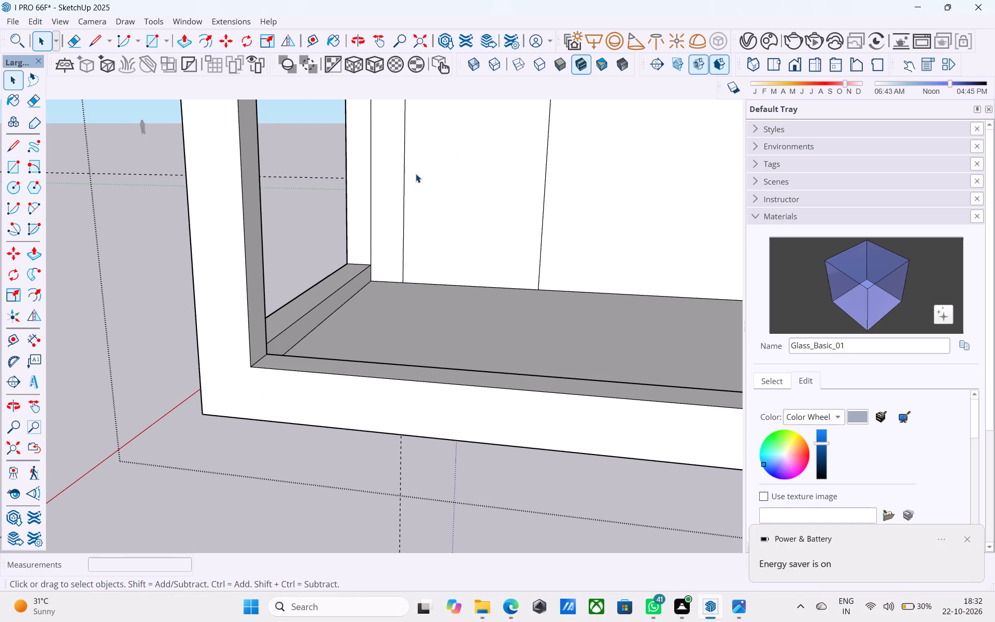
scroll(416, 174, "down", 1)
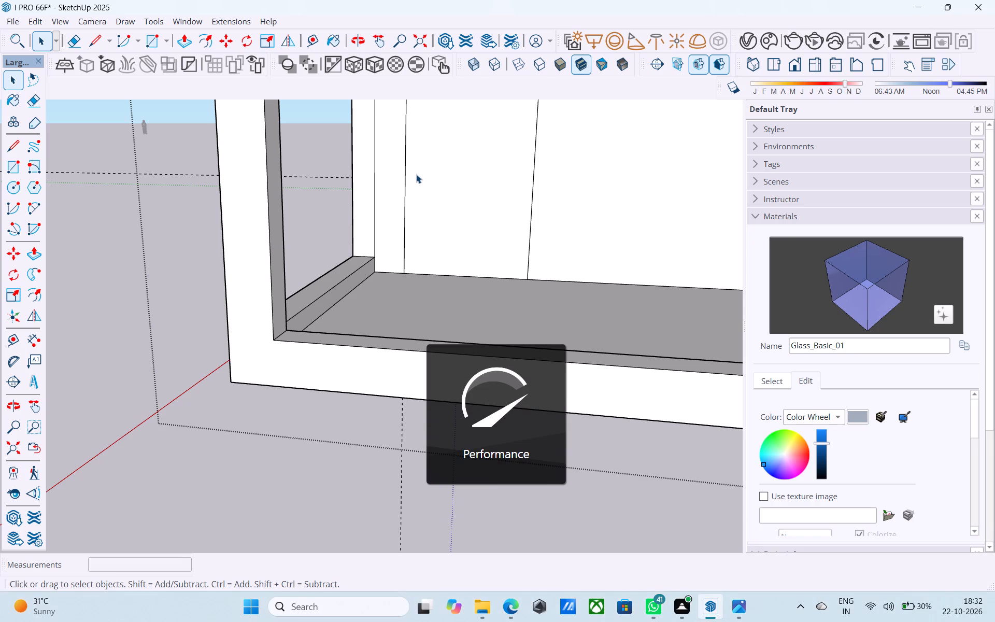
scroll(415, 175, "down", 9)
middle_click_drag(404, 275, 409, 277)
scroll(408, 276, "down", 1)
scroll(479, 181, "up", 5)
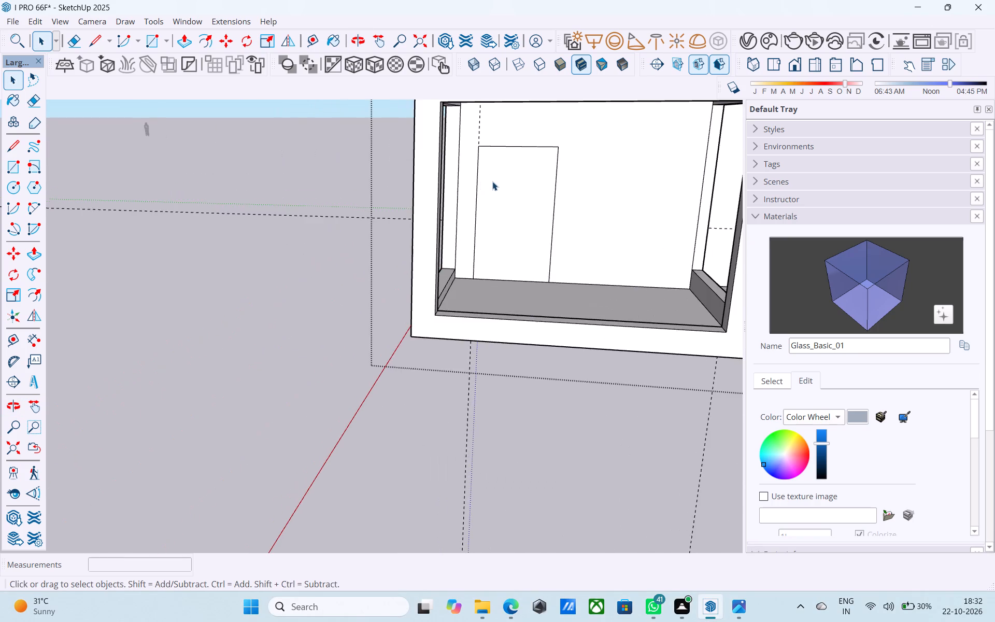
scroll(492, 181, "up", 1)
scroll(296, 219, "down", 6)
scroll(388, 226, "up", 5)
left_click(416, 207)
key("f")
left_click(416, 207)
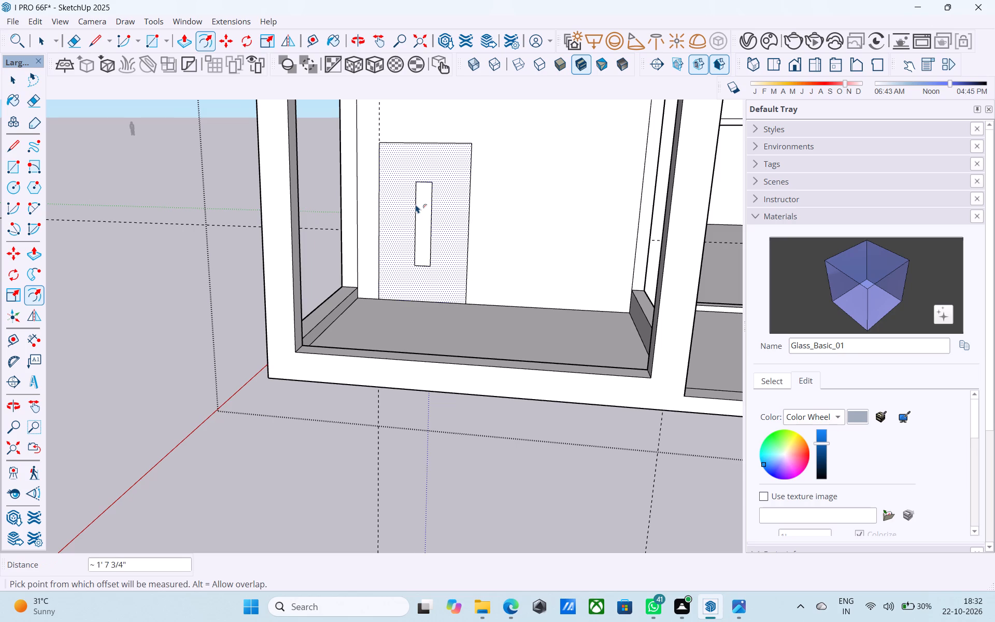
type("3\"")
key("Return")
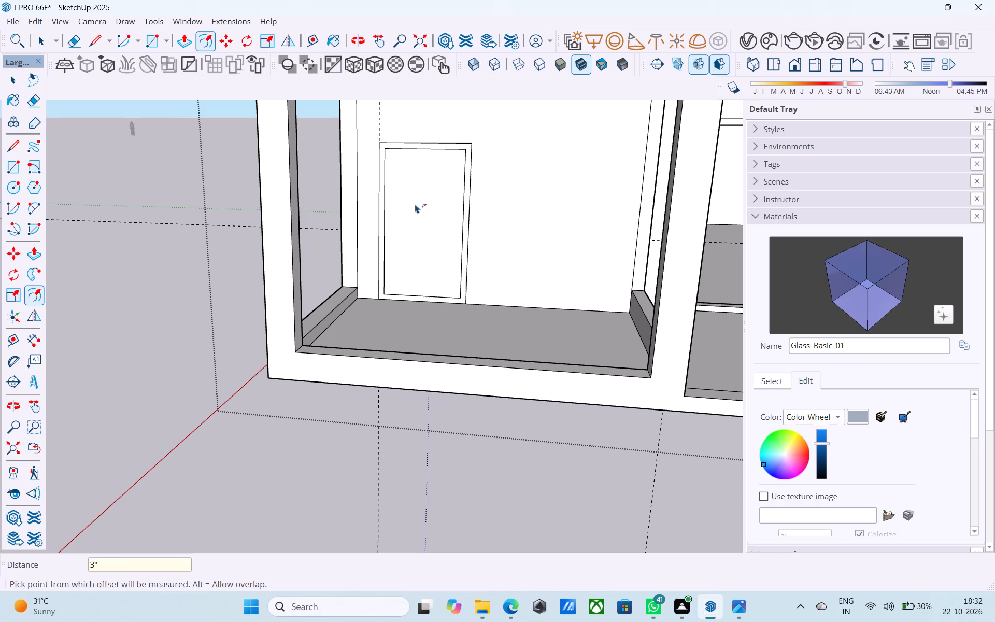
key("space")
Push the inner door face back through the wall to cut the doorway opening inside its frame.
left_click(415, 204)
key("p")
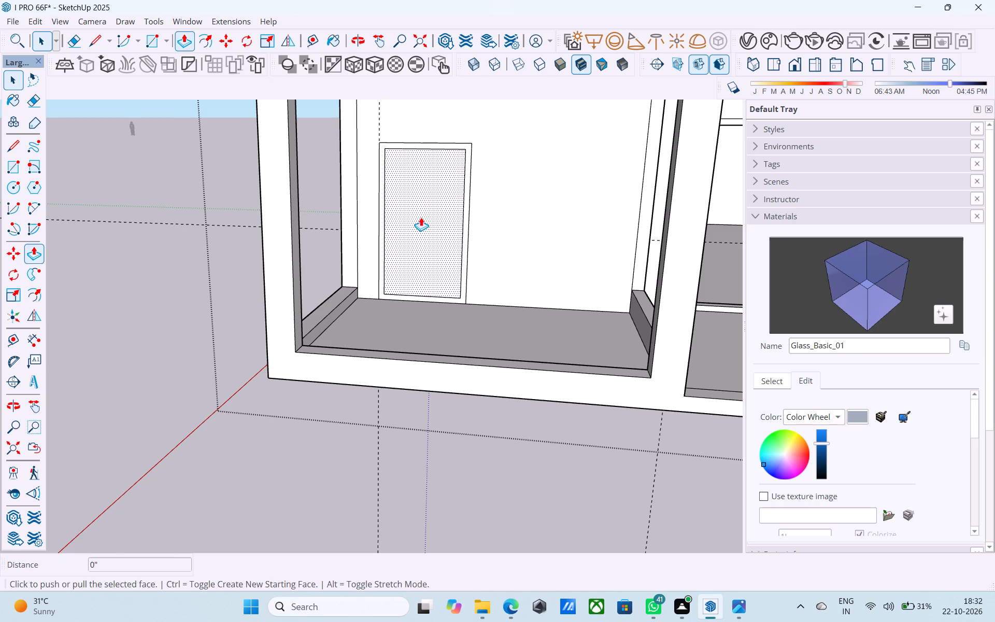
left_click(421, 217)
left_click(425, 201)
key("space")
Examine the whole front elevation from a distance, from ground level and from above.
scroll(423, 199, "down", 8)
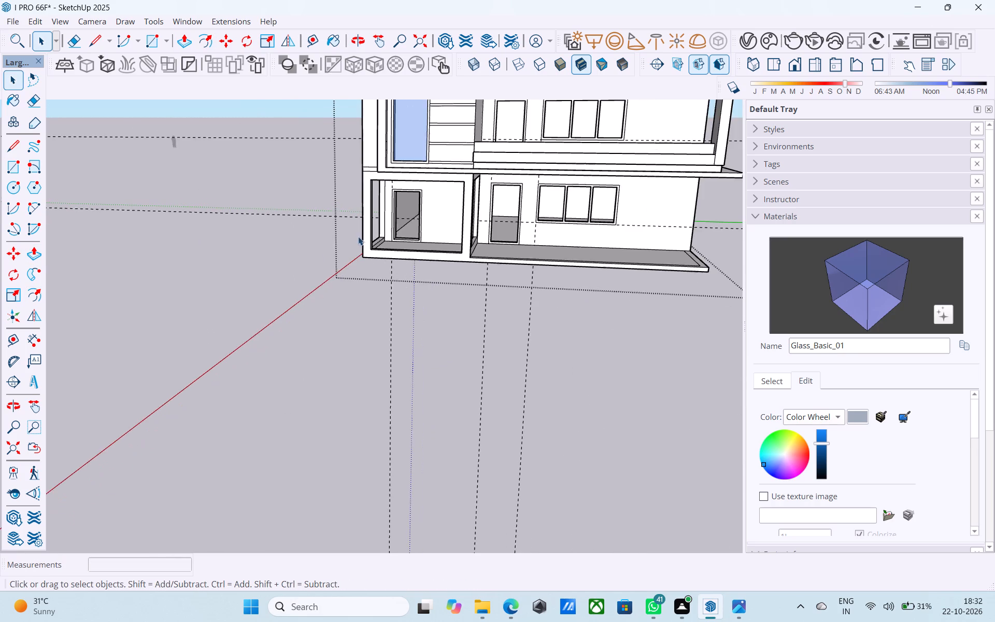
scroll(358, 236, "down", 10)
middle_click_drag(366, 256, 396, 256)
scroll(304, 229, "down", 5)
scroll(532, 163, "up", 1)
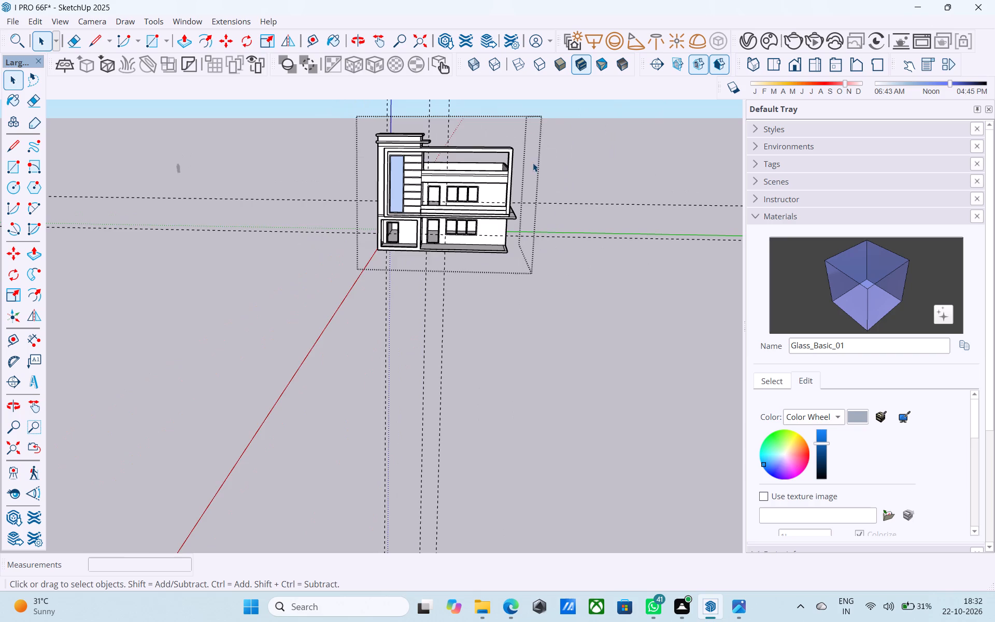
scroll(533, 163, "up", 2)
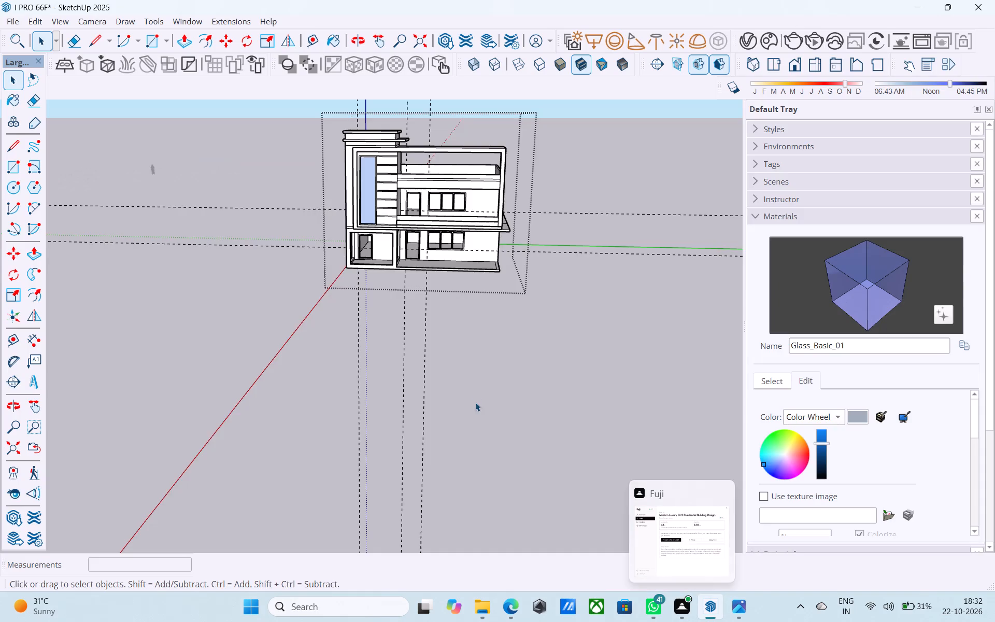
scroll(470, 357, "down", 6)
middle_click_drag(465, 360, 454, 282)
middle_click_drag(431, 280, 446, 281)
scroll(346, 430, "down", 1)
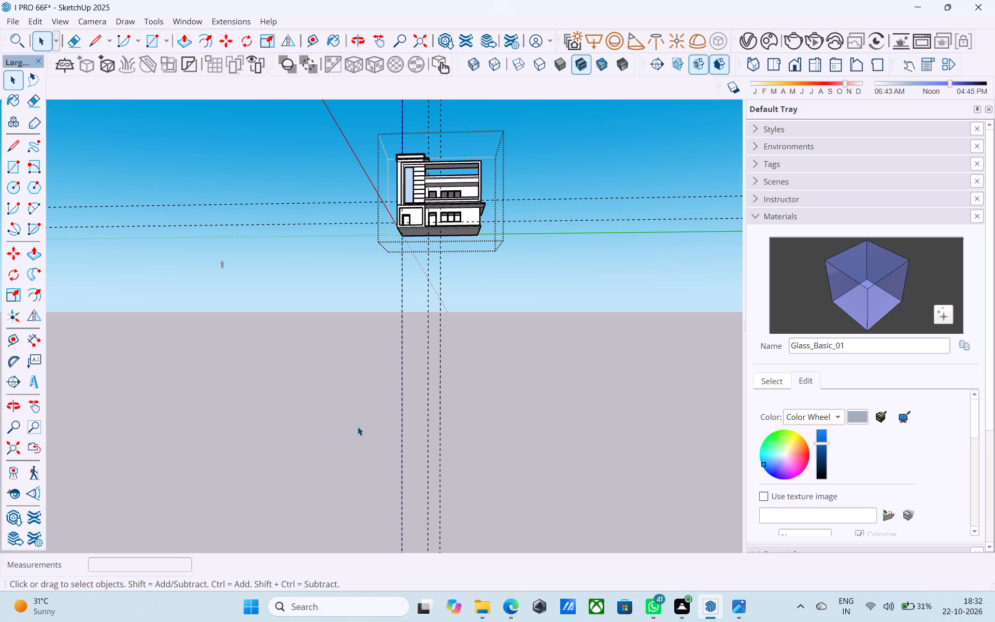
scroll(390, 365, "down", 4)
middle_click_drag(390, 368, 383, 466)
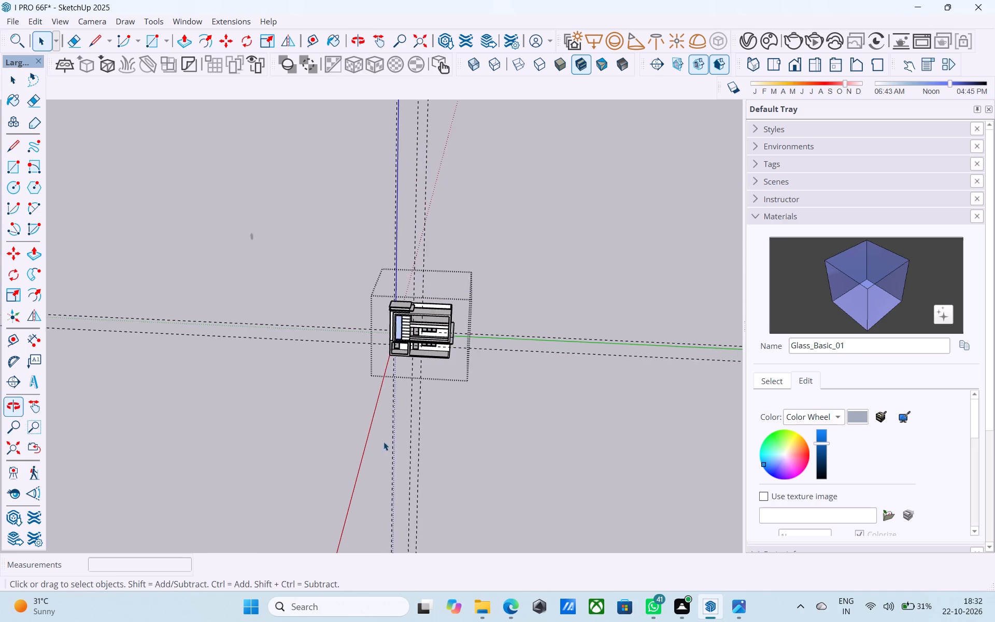
Erase the horizontal and vertical construction guides running across and below the house.
scroll(389, 387, "up", 4)
middle_click_drag(461, 327, 451, 251)
scroll(453, 245, "up", 3)
middle_click_drag(451, 257, 474, 292)
key("e")
left_click(564, 222)
left_click_drag(568, 250, 573, 259)
left_click_drag(428, 342, 364, 358)
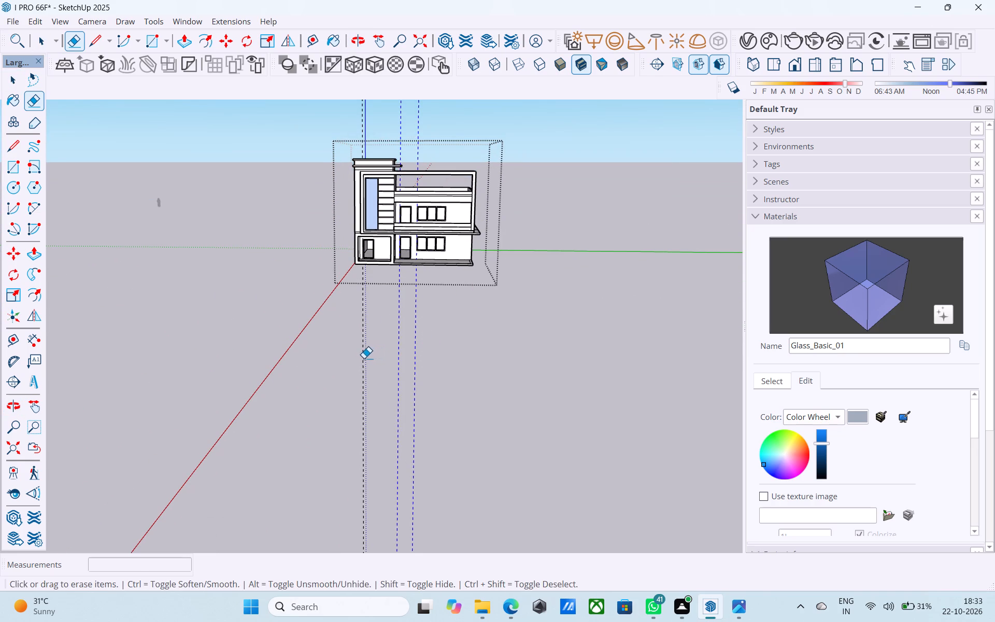
left_click_drag(364, 358, 363, 358)
key("space")
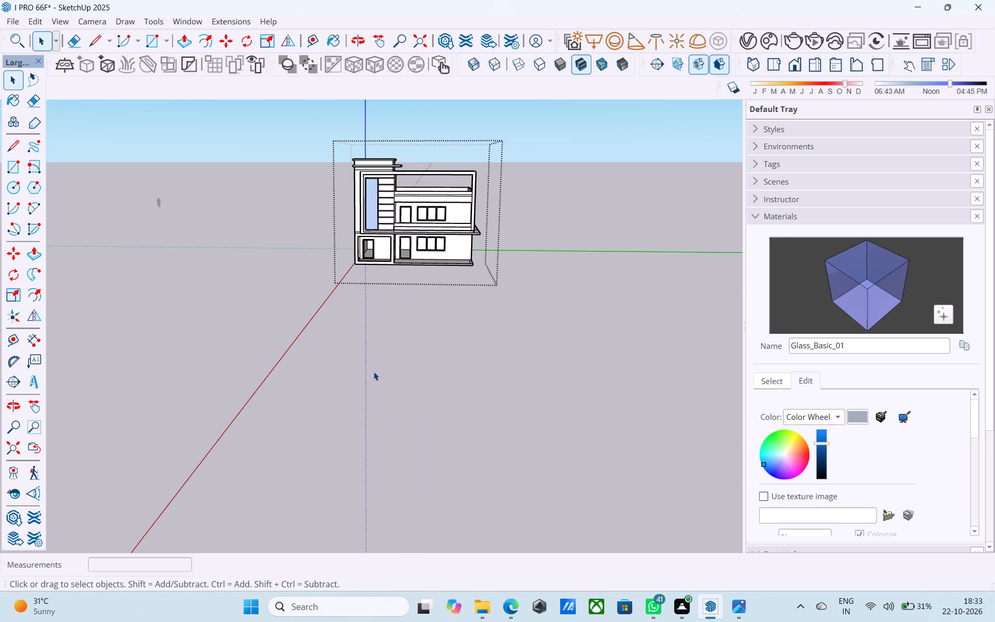
Erase the short extra edges on the front frame column's side face and the upper band line along the side parapet.
scroll(364, 392, "down", 4)
scroll(391, 281, "up", 9)
middle_click_drag(396, 270, 145, 344)
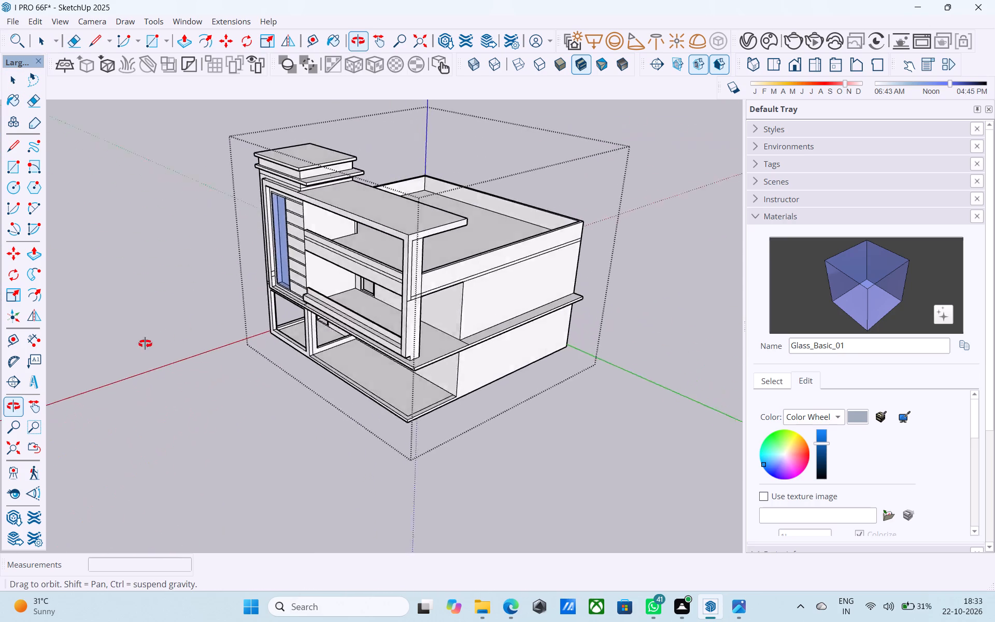
middle_click_drag(145, 344, 79, 359)
middle_click_drag(79, 359, 354, 263)
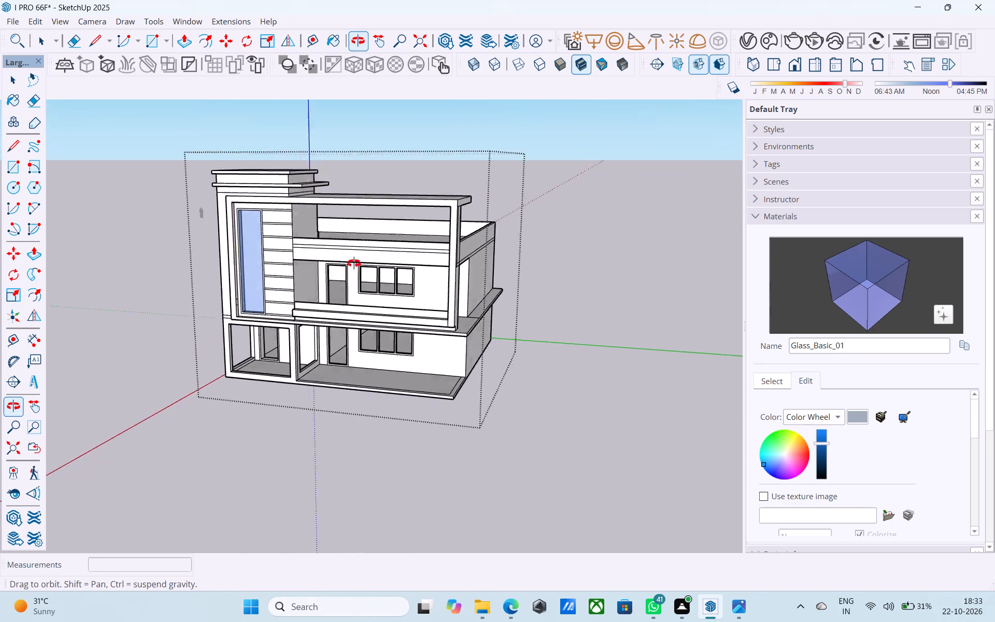
middle_click_drag(354, 263, 252, 220)
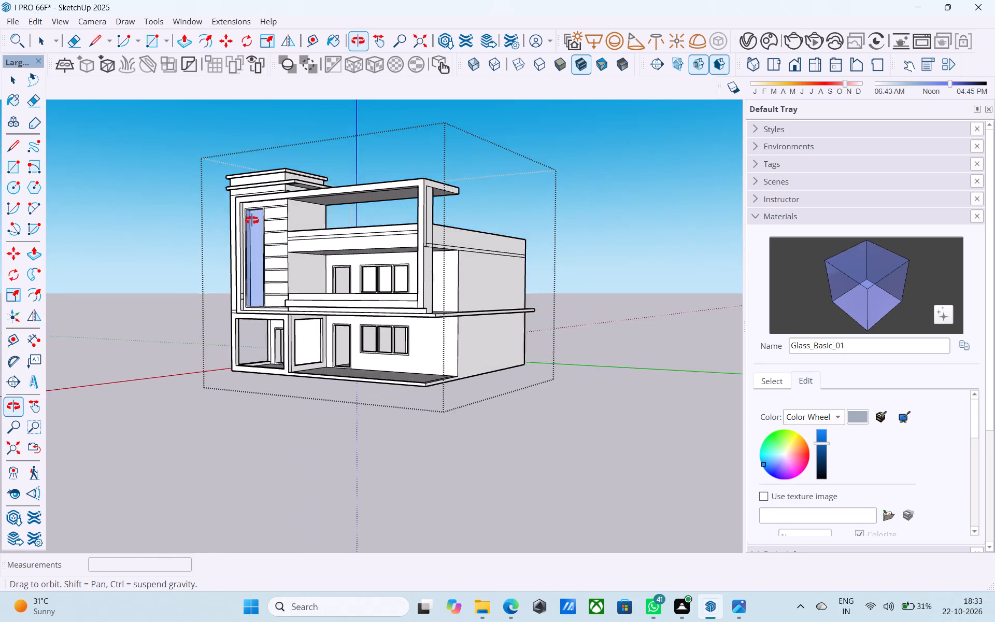
middle_click_drag(252, 220, 229, 259)
scroll(397, 290, "up", 1)
scroll(433, 261, "up", 7)
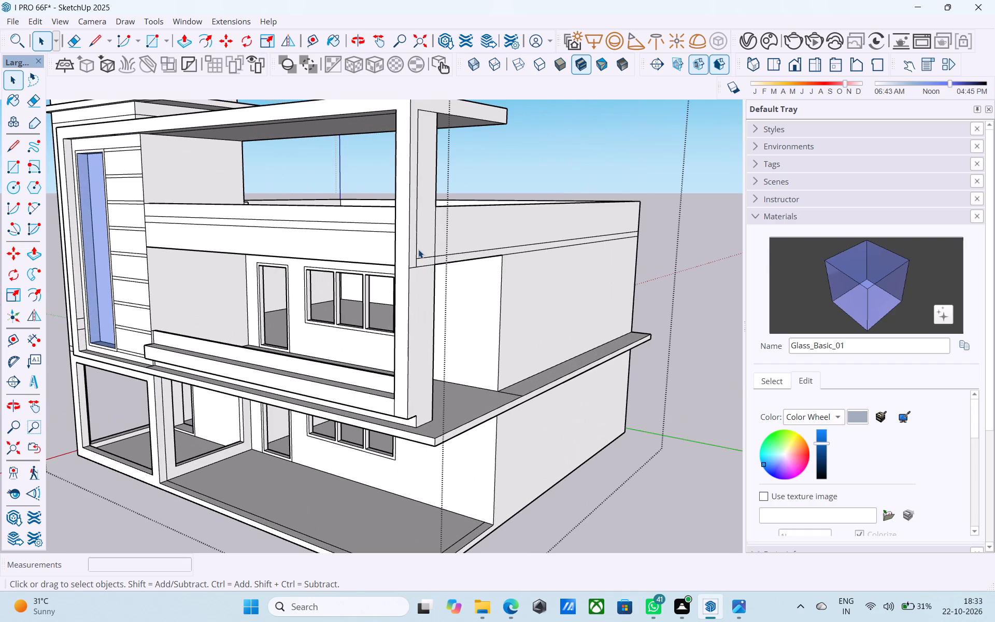
key("e")
left_click(418, 249)
scroll(417, 249, "up", 3)
left_click(423, 259)
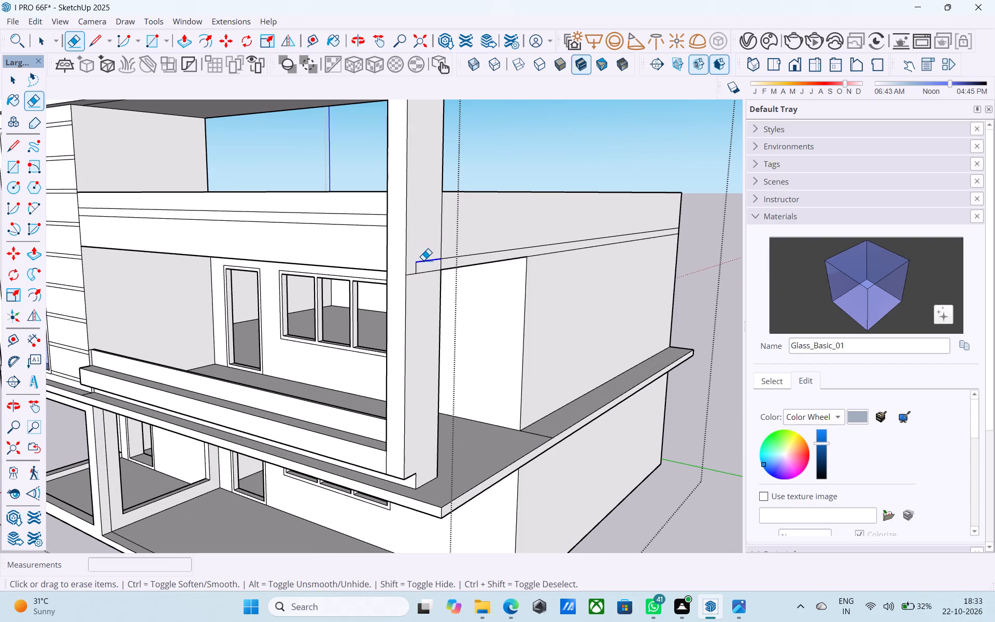
left_click(417, 262)
left_click(467, 261)
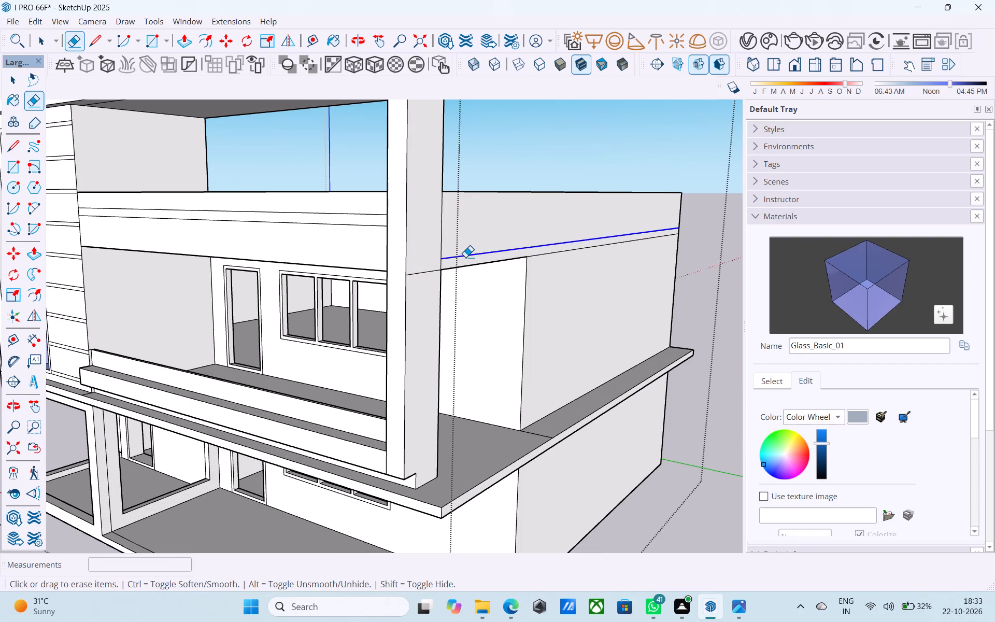
scroll(448, 332, "down", 3)
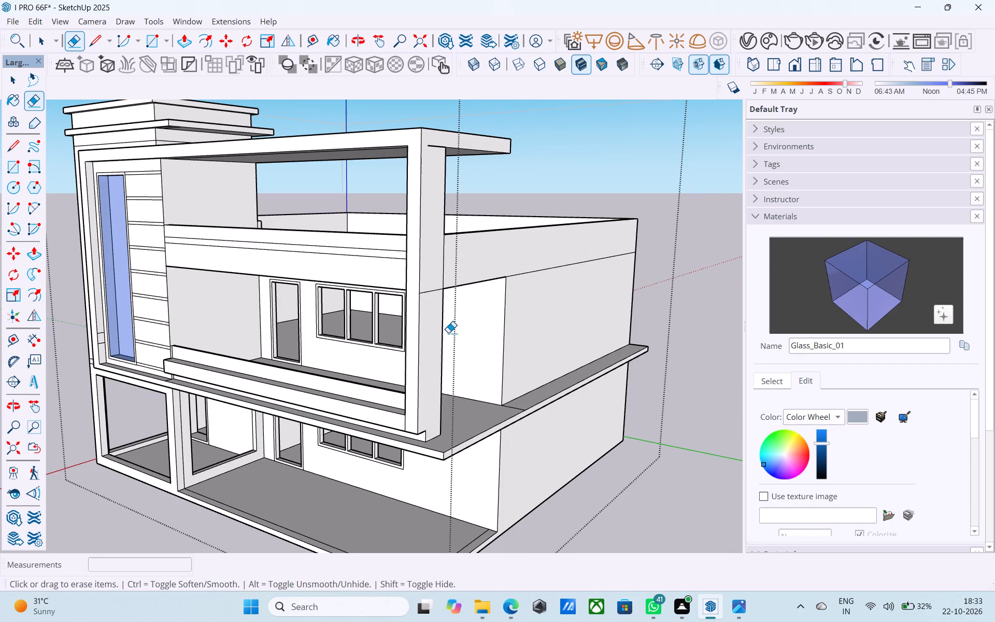
key("space")
key("space")
Draw a 6" vertical line across the first-floor slab's side edge where the balcony slab meets the narrow side ledge.
scroll(448, 333, "down", 4)
middle_click_drag(448, 333, 466, 333)
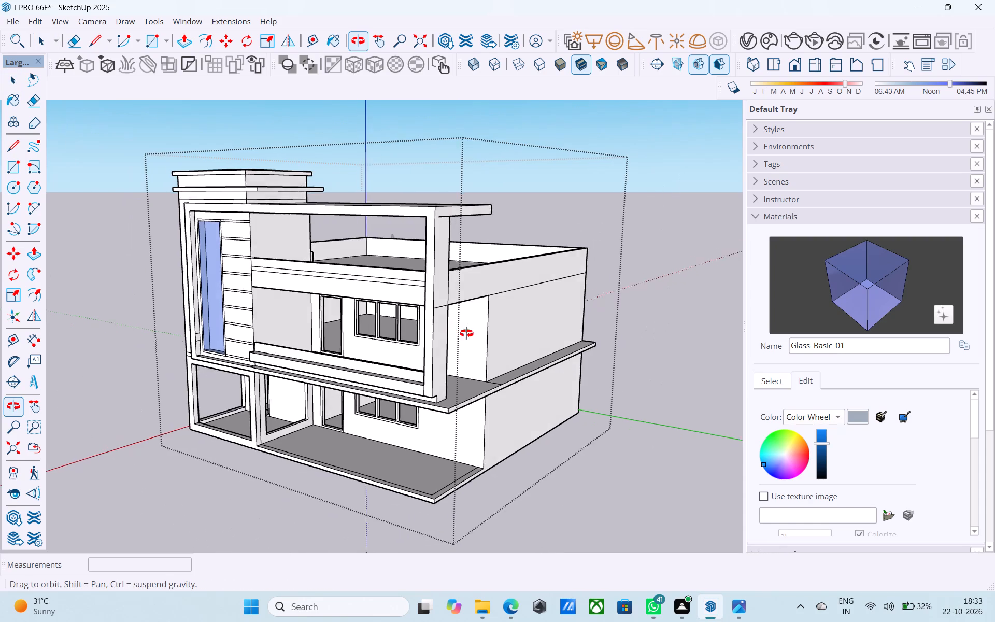
middle_click_drag(466, 333, 360, 365)
scroll(403, 423, "up", 5)
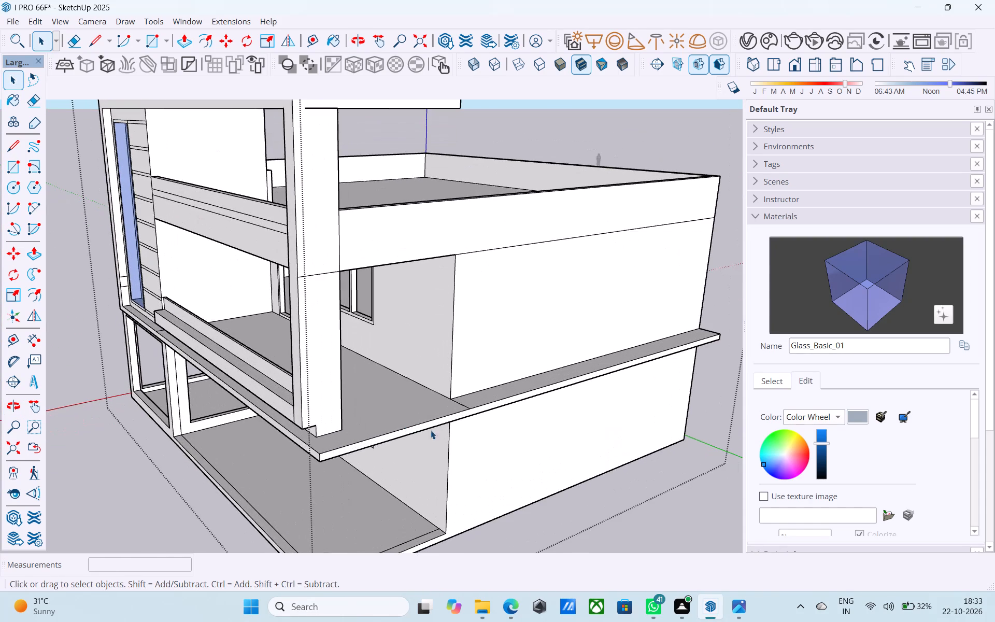
middle_click_drag(438, 432, 434, 427)
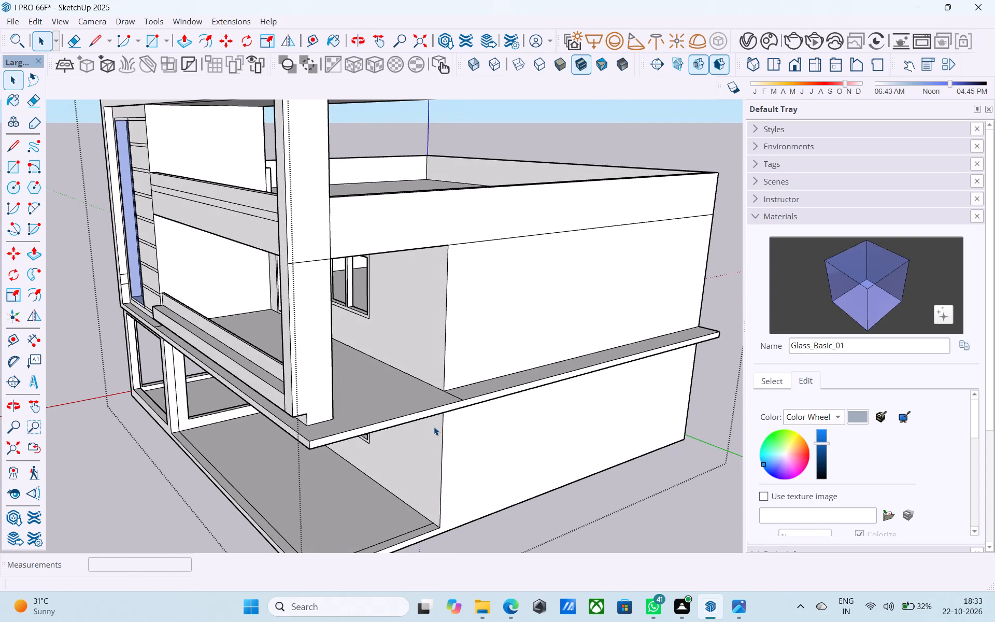
scroll(434, 427, "down", 3)
middle_click_drag(434, 427, 472, 475)
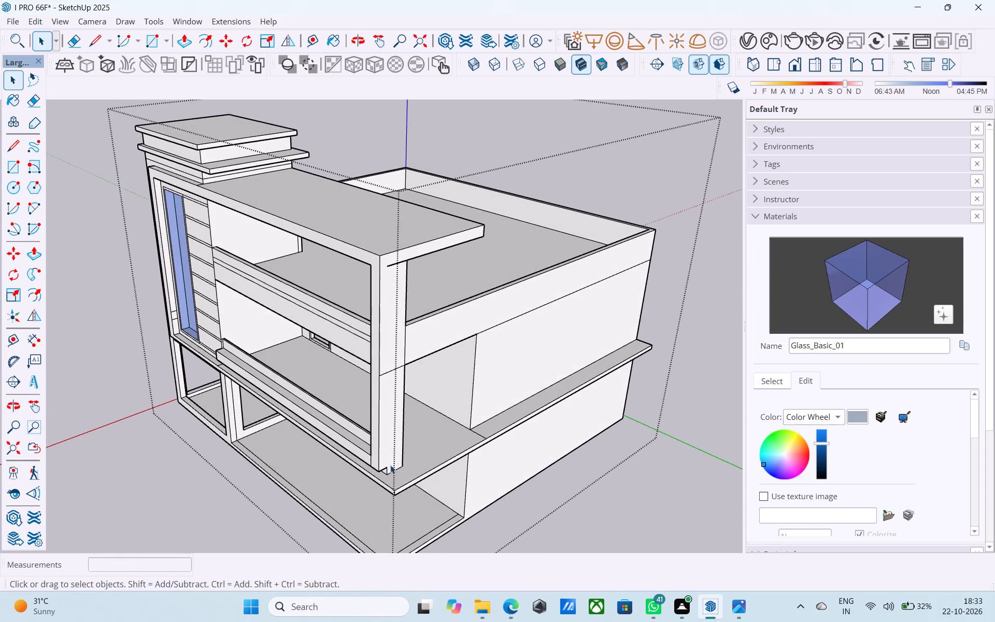
middle_click_drag(388, 464, 380, 435)
scroll(378, 438, "up", 5)
middle_click_drag(361, 463, 363, 416)
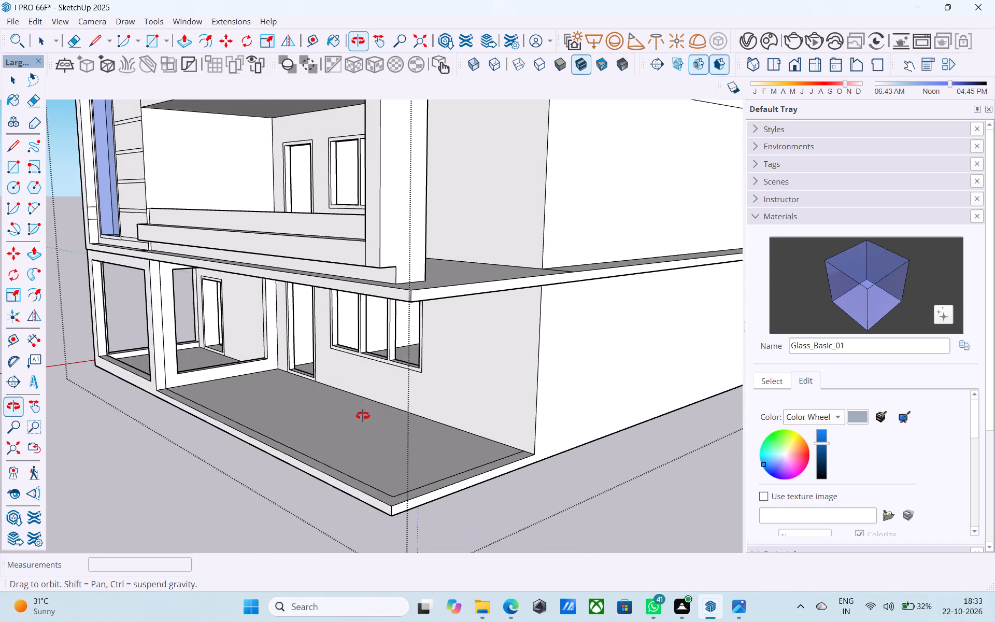
middle_click_drag(363, 416, 361, 433)
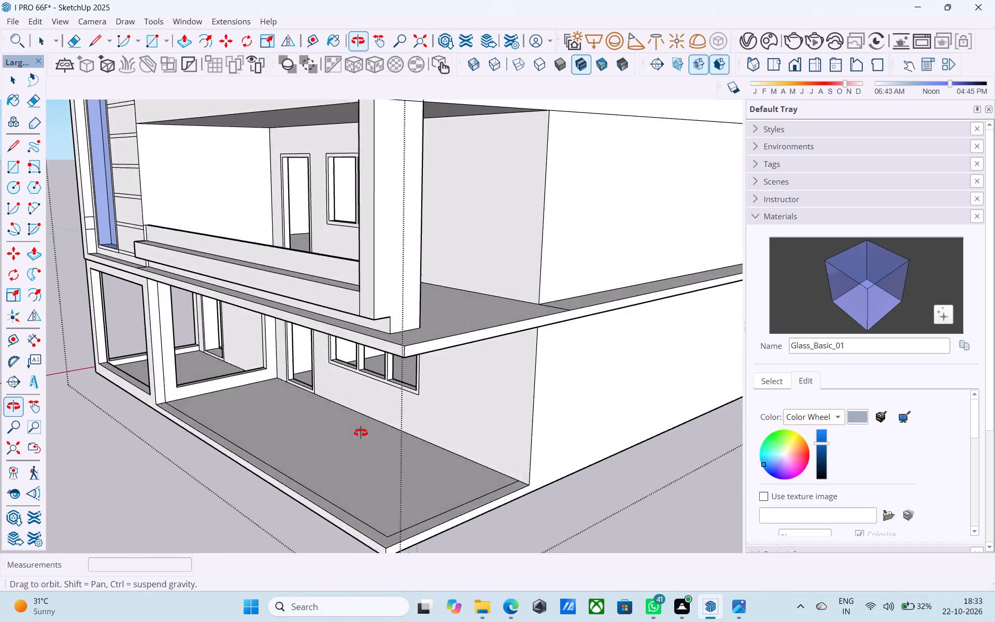
middle_click_drag(361, 433, 346, 466)
scroll(346, 466, "up", 3)
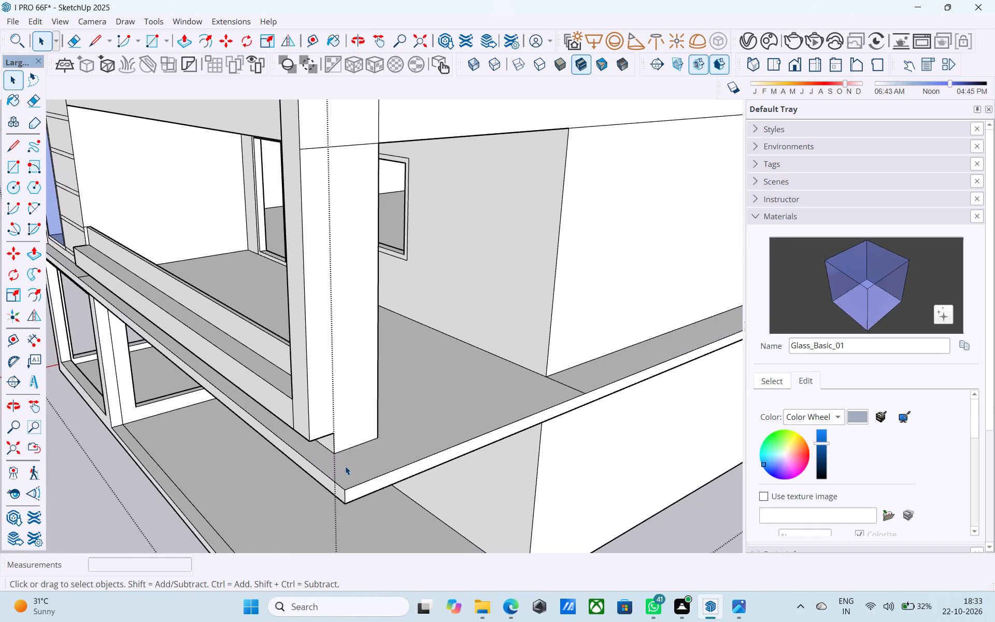
key("l")
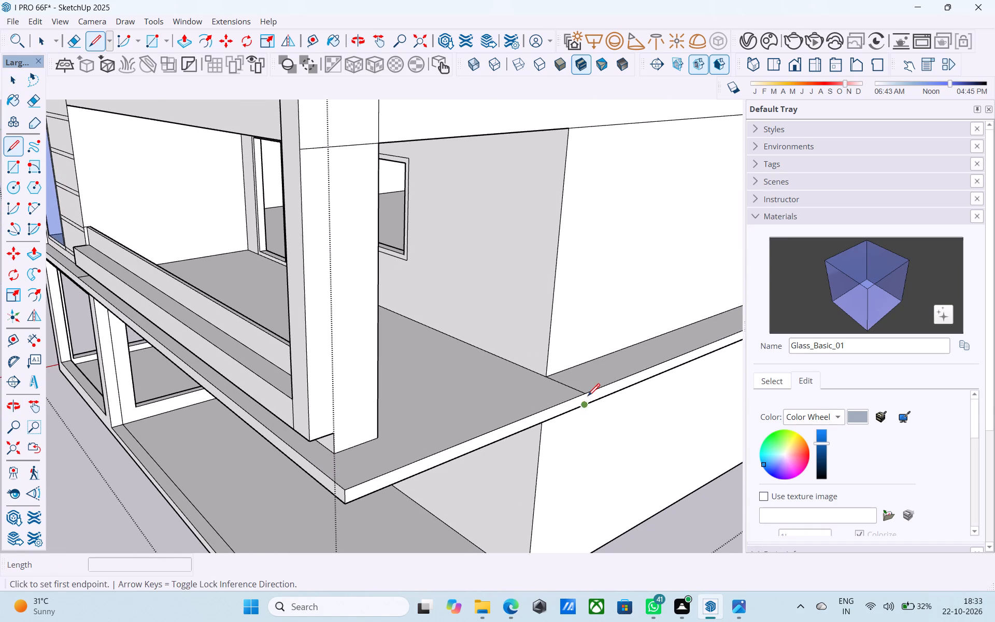
left_click(588, 395)
left_click(590, 405)
key("space")
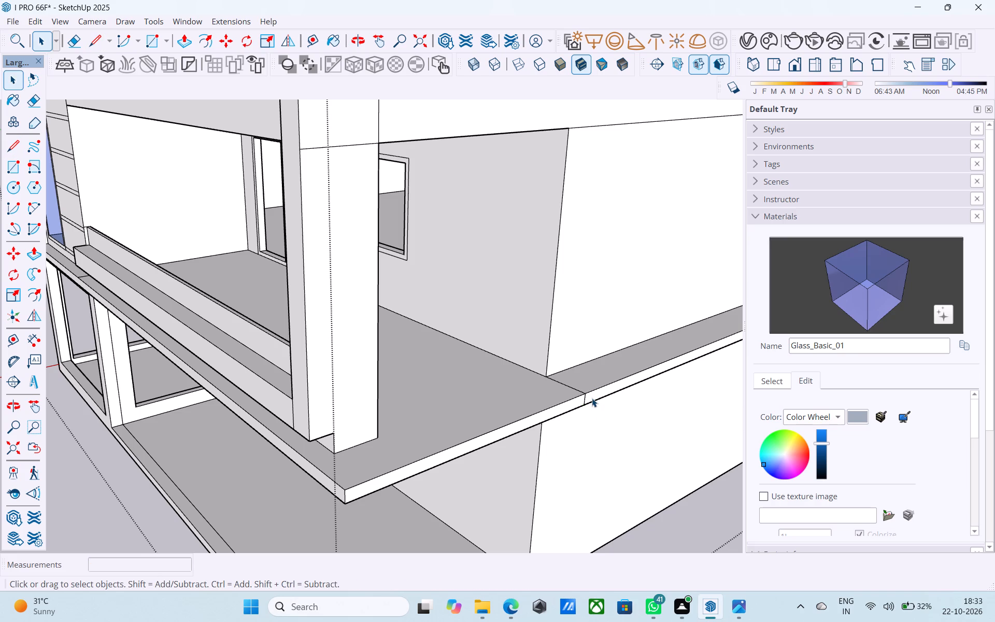
Push the narrow side ledge's edge face inward 2' to the side wall, removing the ledge behind the balcony.
left_click(593, 397)
key("p")
left_click(592, 397)
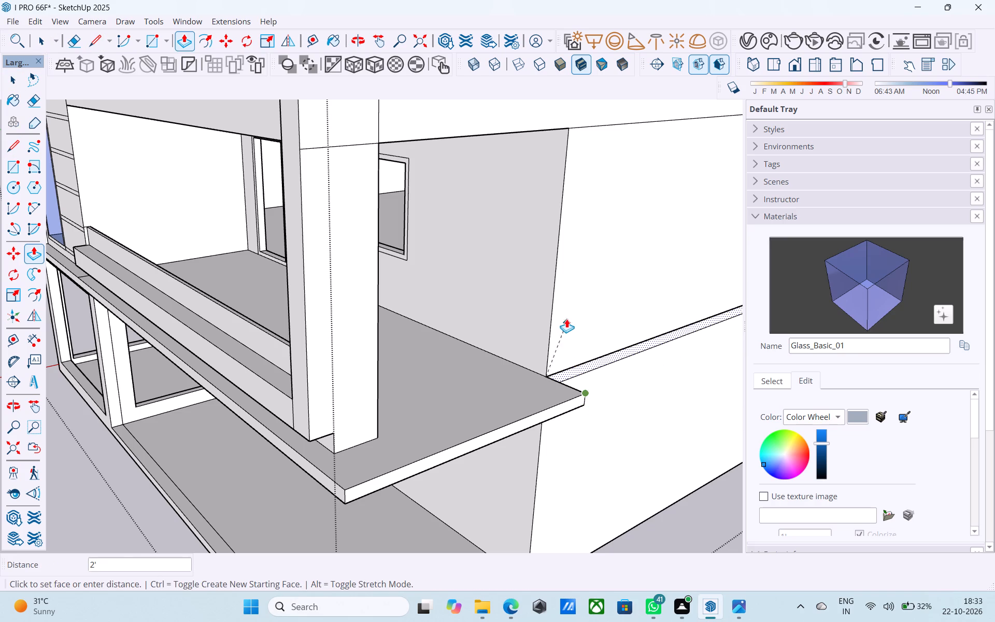
left_click(566, 317)
Save the model.
scroll(562, 321, "down", 10)
middle_click_drag(352, 383, 424, 381)
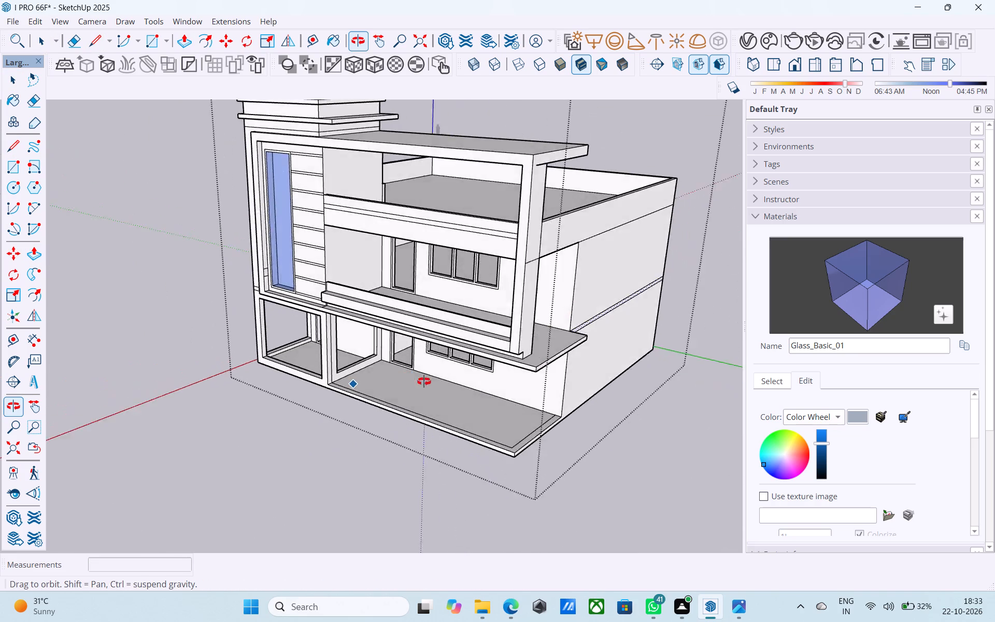
middle_click_drag(424, 381, 504, 371)
key("ctrl+s")
key("space")
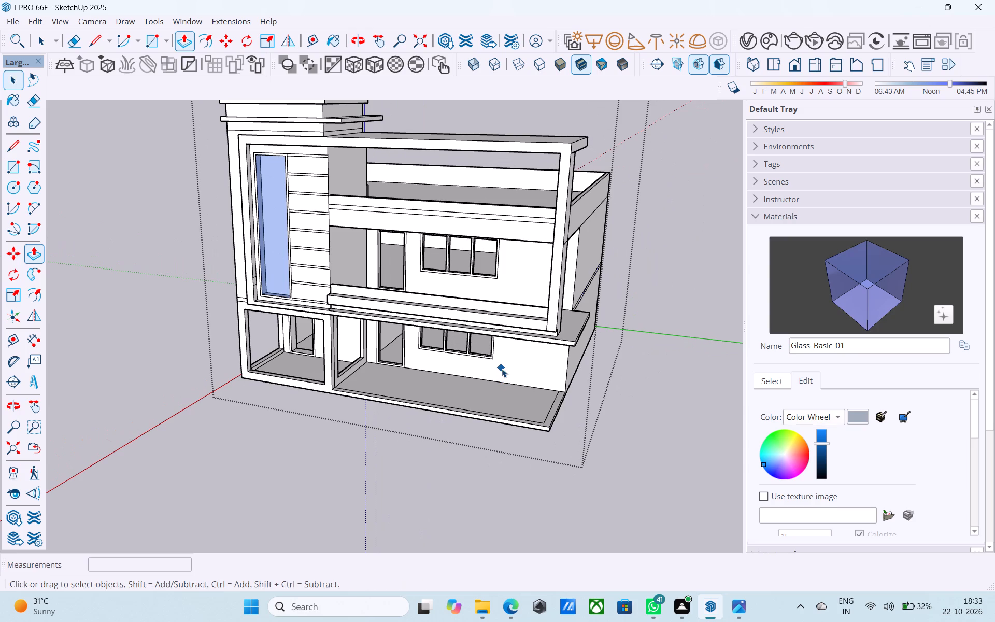
Examine the complete front facade from a distance and closer up around the tower and upper frame.
scroll(502, 372, "down", 4)
middle_click_drag(457, 394, 536, 374)
scroll(340, 408, "down", 2)
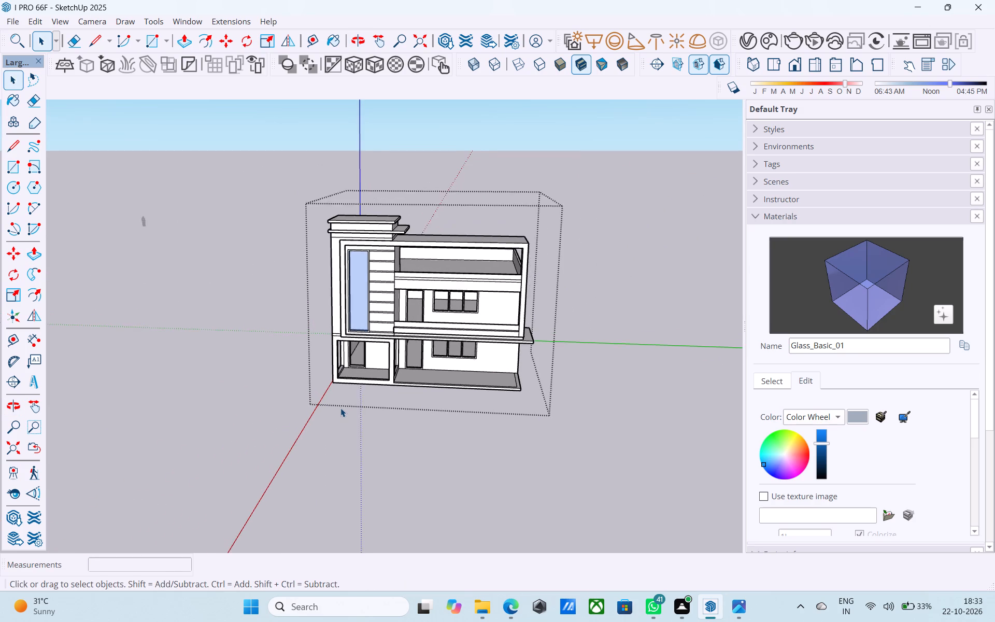
scroll(340, 408, "down", 1)
middle_click(340, 407)
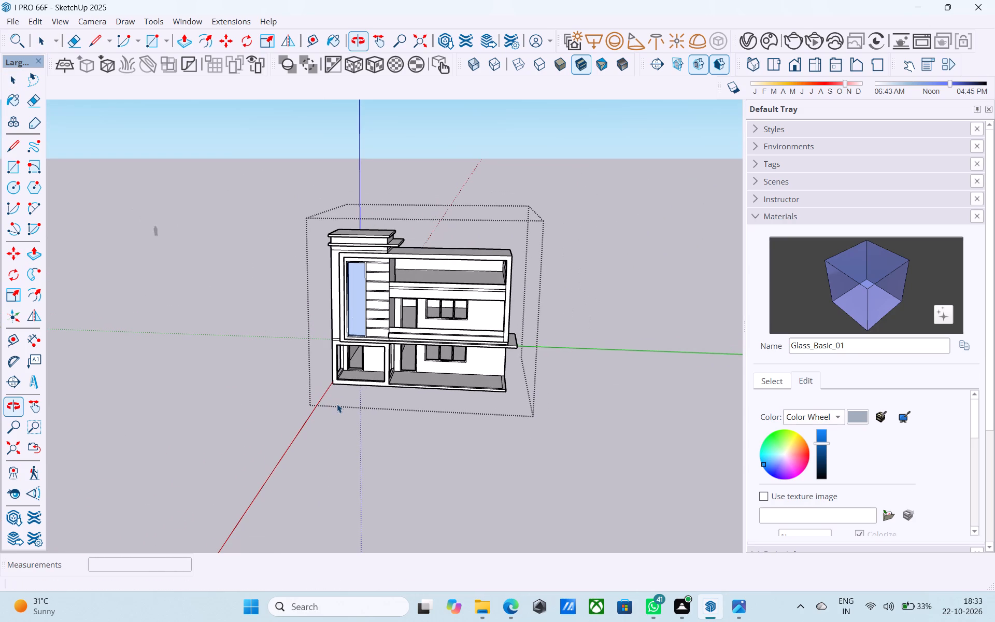
middle_click_drag(351, 405, 345, 416)
scroll(323, 443, "down", 4)
middle_click_drag(309, 456, 307, 445)
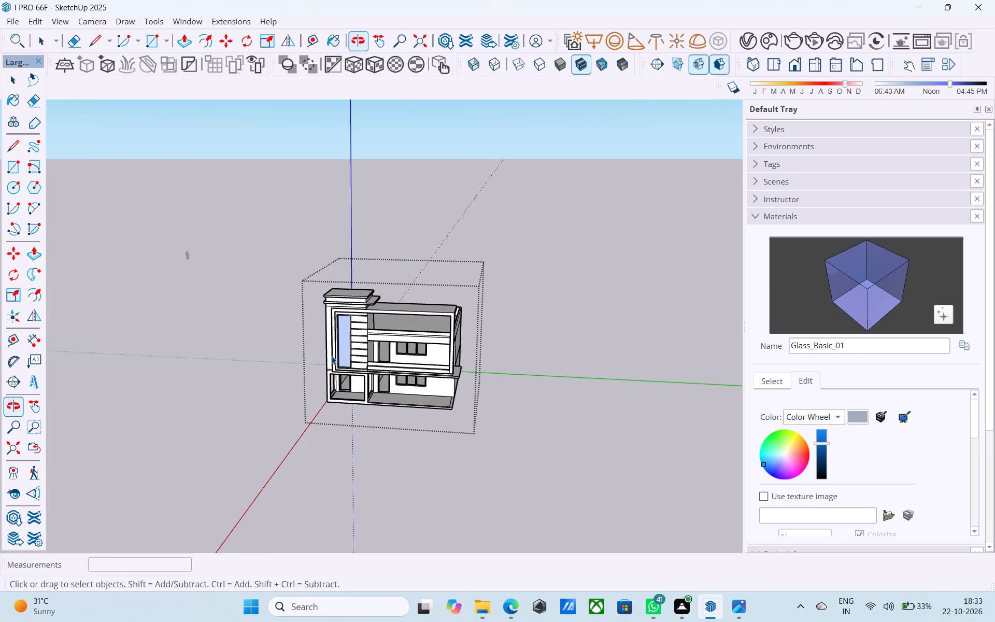
scroll(344, 312, "up", 4)
middle_click_drag(356, 318, 373, 268)
scroll(374, 296, "up", 3)
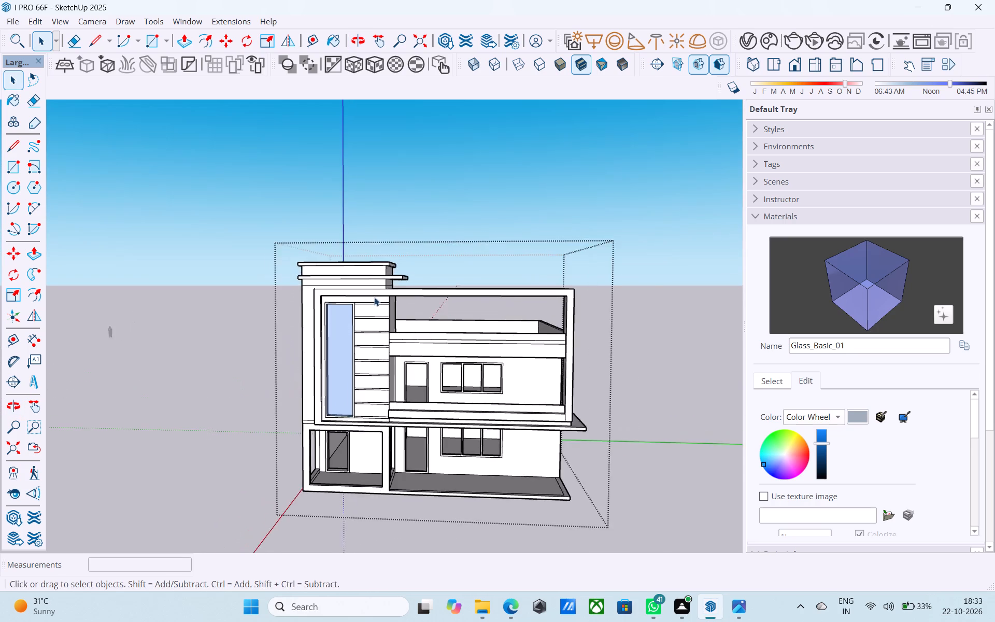
scroll(374, 297, "up", 5)
scroll(372, 308, "down", 1)
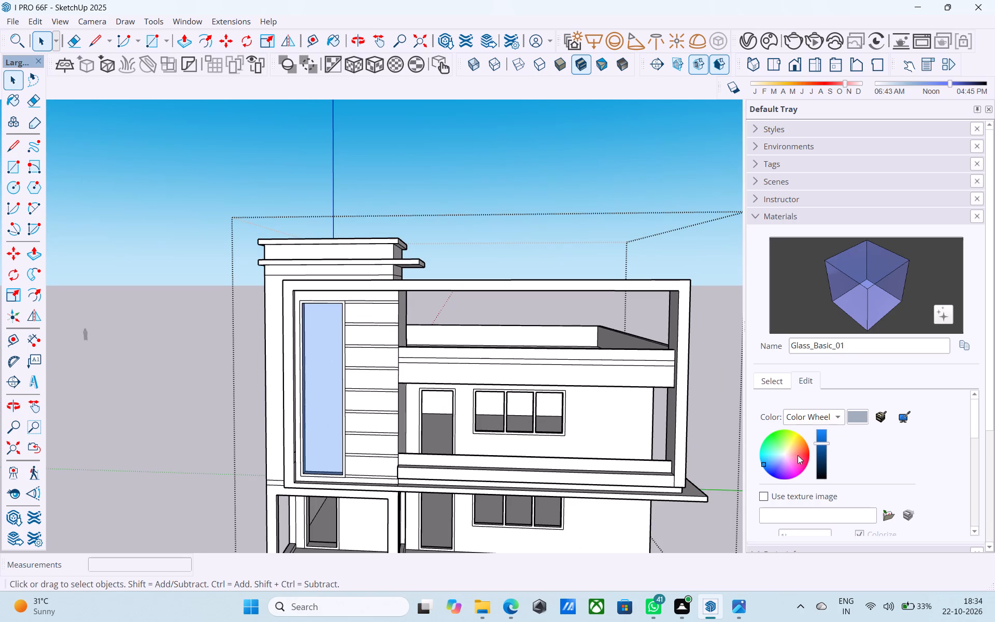
Paint the tower's recessed wall around the tall window and the eight horizontal panels beside it with solid colour D07_Ochre_Flame.
left_click(780, 386)
left_click(821, 400)
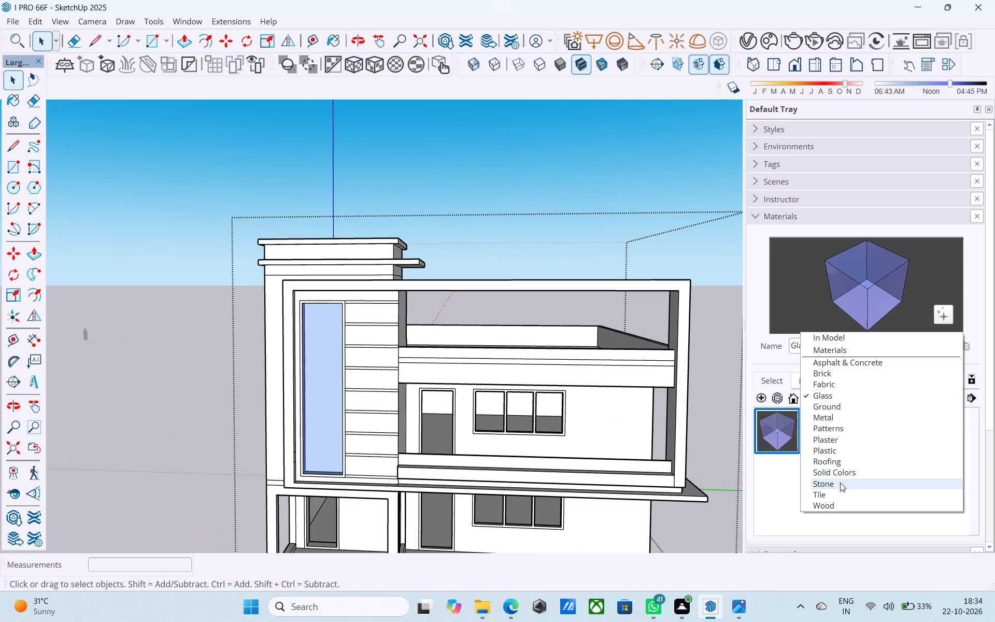
left_click(840, 473)
scroll(840, 473, "down", 6)
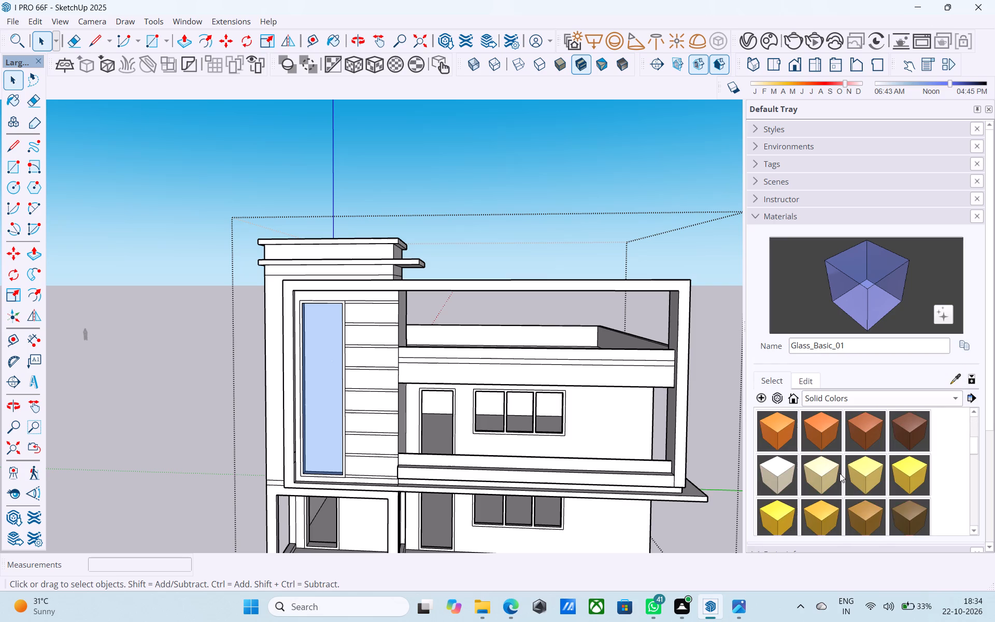
left_click(860, 511)
scroll(377, 309, "up", 5)
left_click(367, 289)
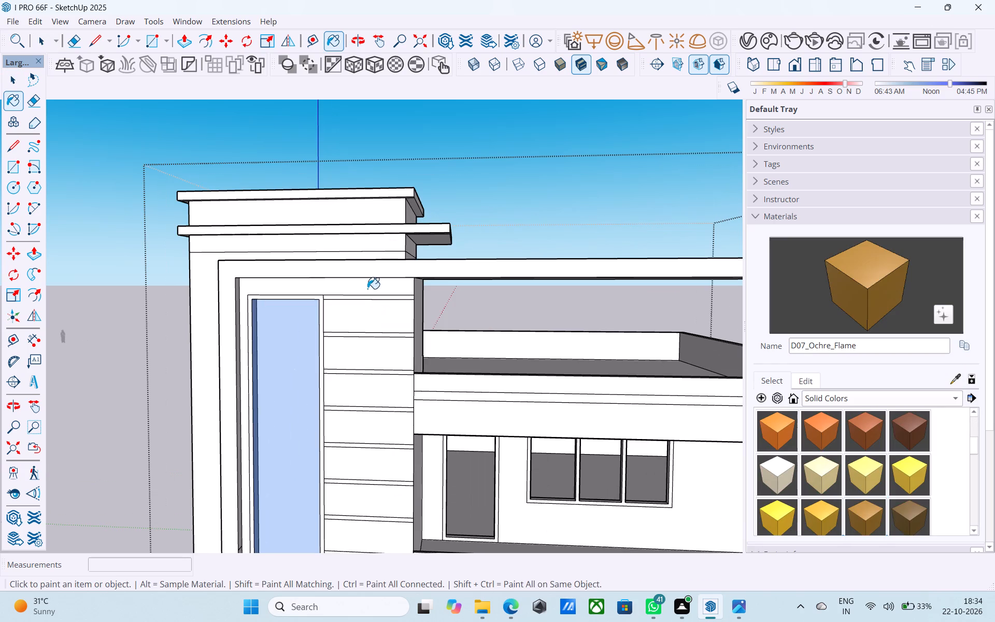
left_click(374, 309)
left_click(373, 347)
left_click(365, 385)
scroll(365, 380, "down", 5)
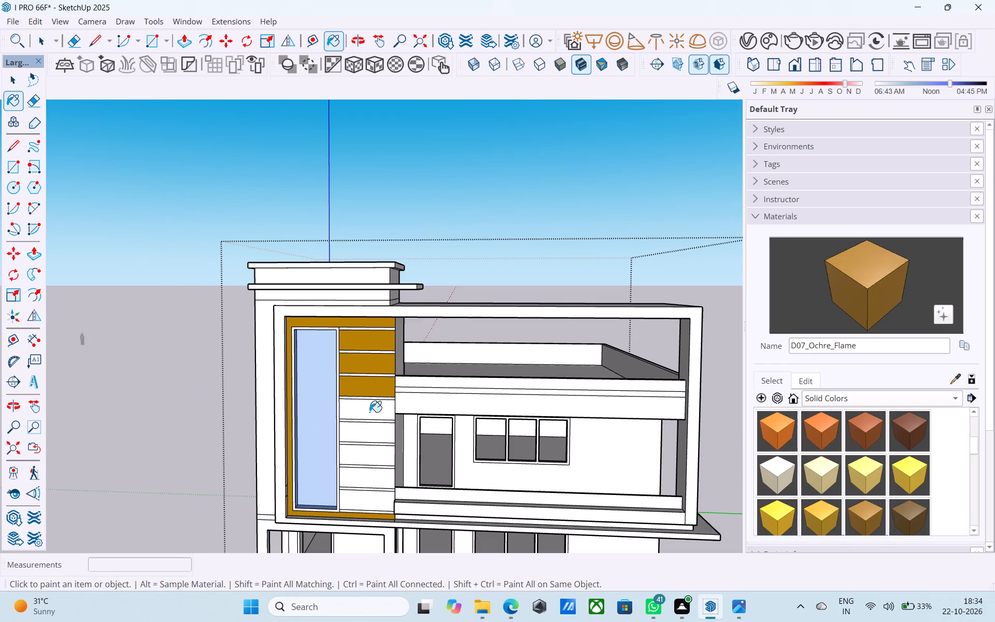
left_click(369, 412)
left_click(370, 429)
left_click(366, 453)
left_click(366, 471)
left_click(365, 492)
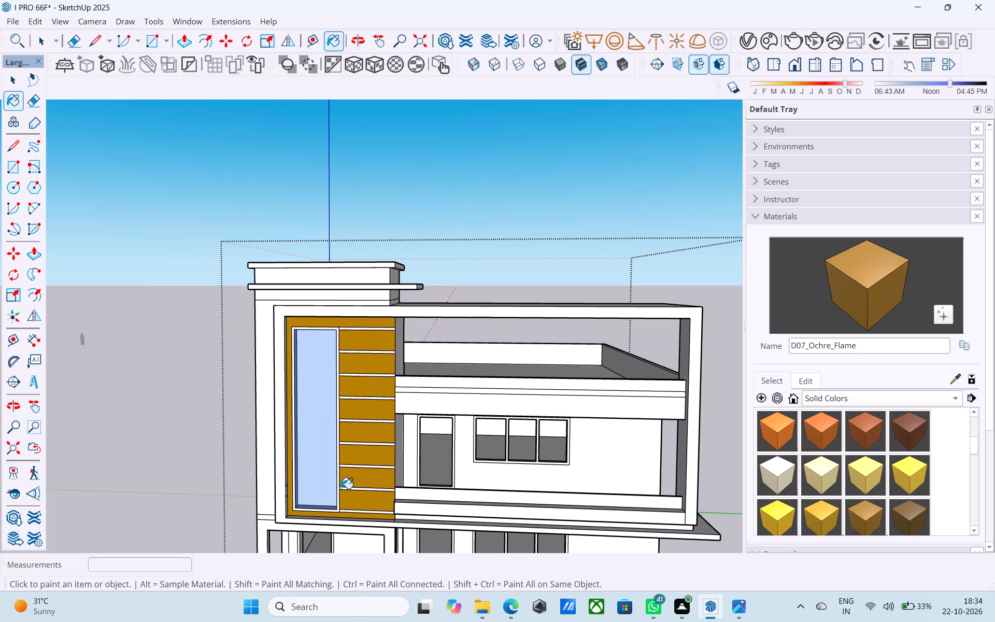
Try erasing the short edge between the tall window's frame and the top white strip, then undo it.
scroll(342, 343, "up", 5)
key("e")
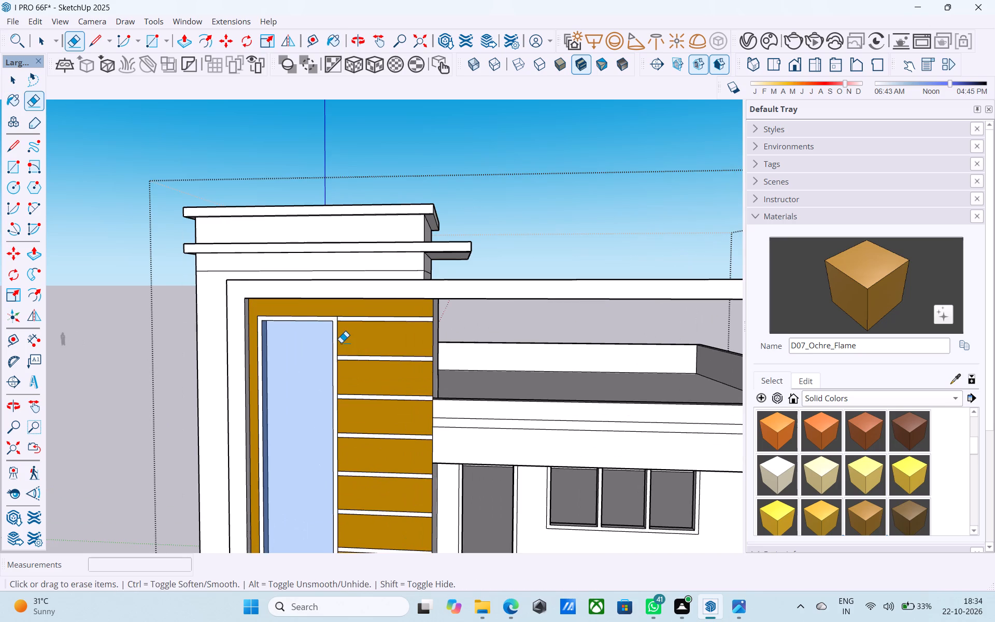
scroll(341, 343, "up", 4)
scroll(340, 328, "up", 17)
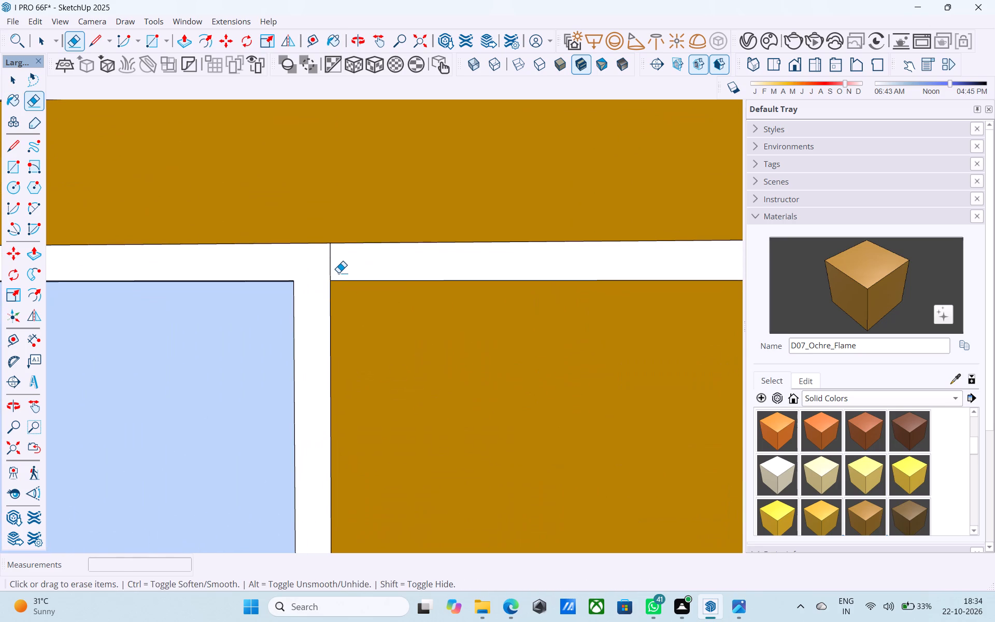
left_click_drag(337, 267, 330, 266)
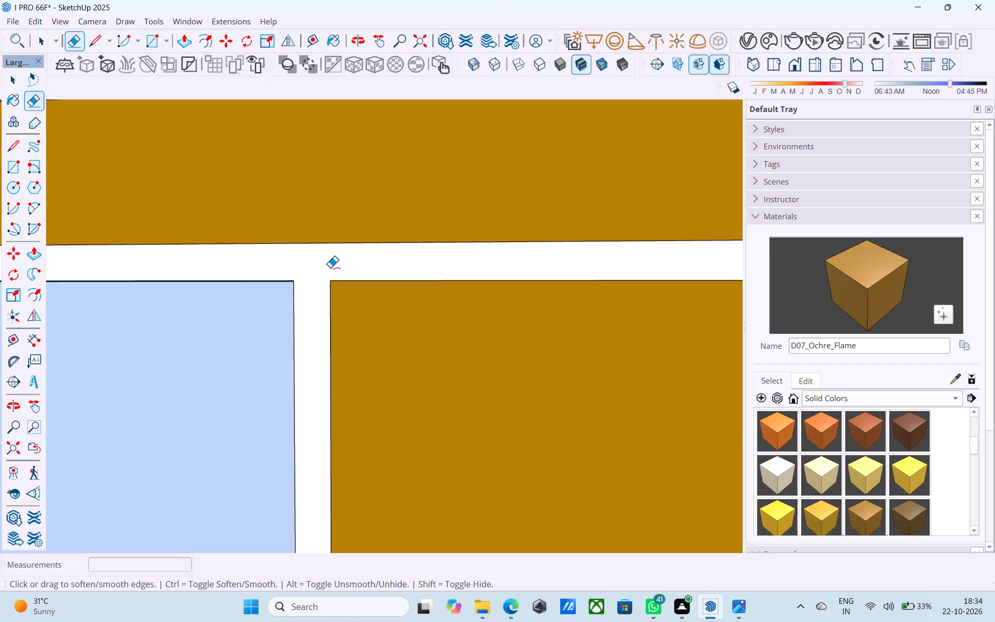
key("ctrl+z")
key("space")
Pull the tower's tall window frame face outward 3".
scroll(363, 276, "down", 9)
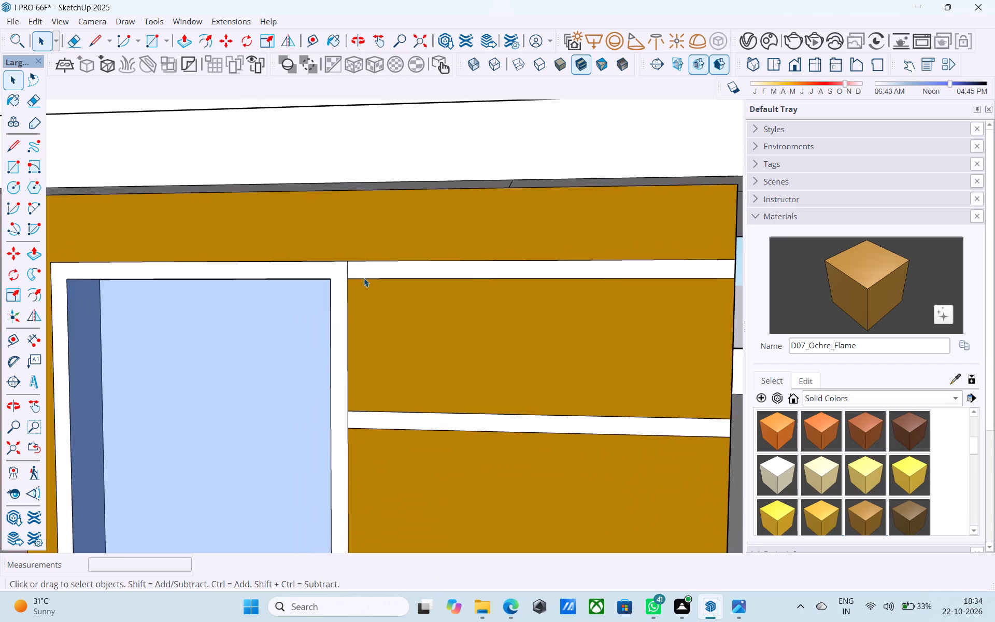
scroll(364, 278, "down", 5)
middle_click_drag(358, 315, 229, 393)
scroll(359, 295, "up", 3)
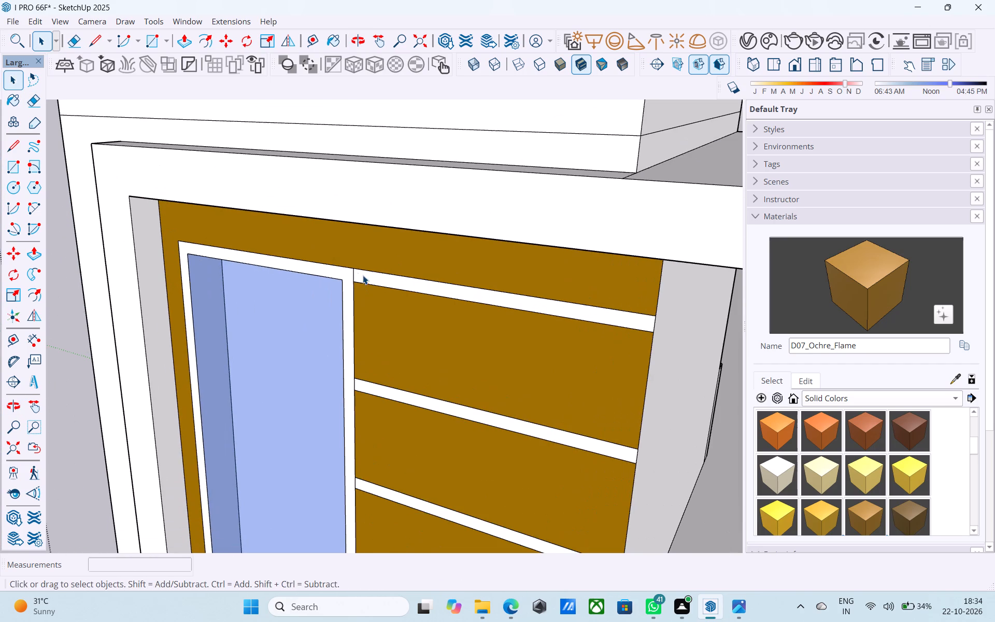
left_click(349, 273)
key("p")
left_click(349, 273)
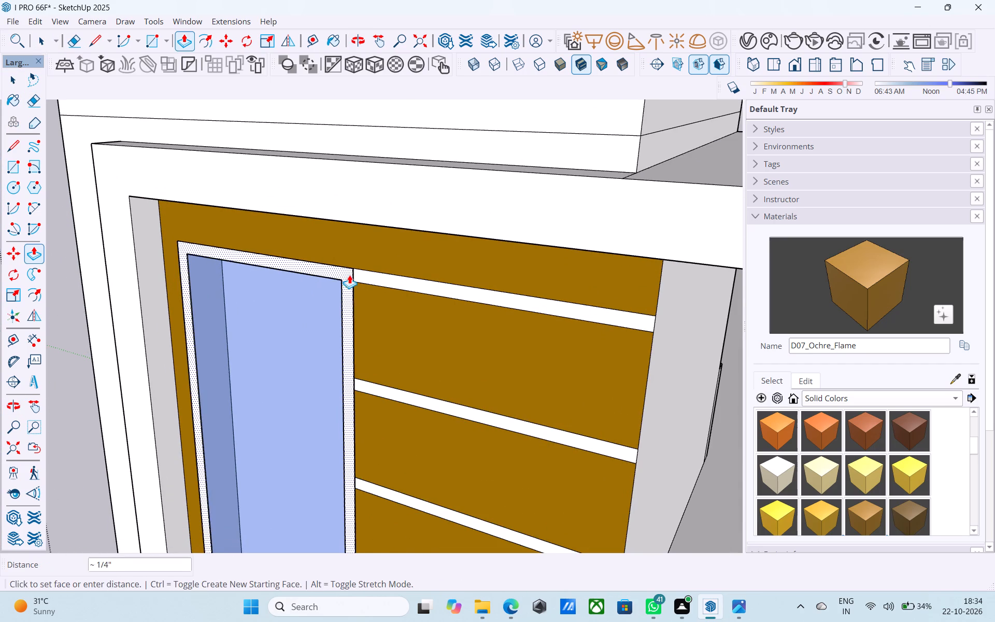
key("3")
key("shift+quotedbl")
key("Return")
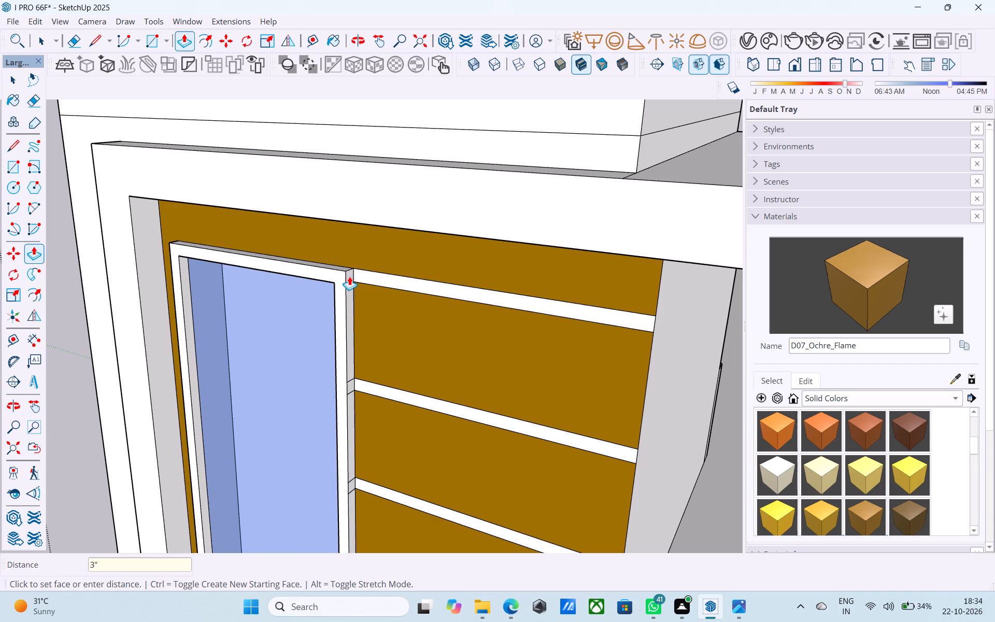
Erase the stray edges across the window frame's side face at the top two white strips.
scroll(349, 276, "down", 4)
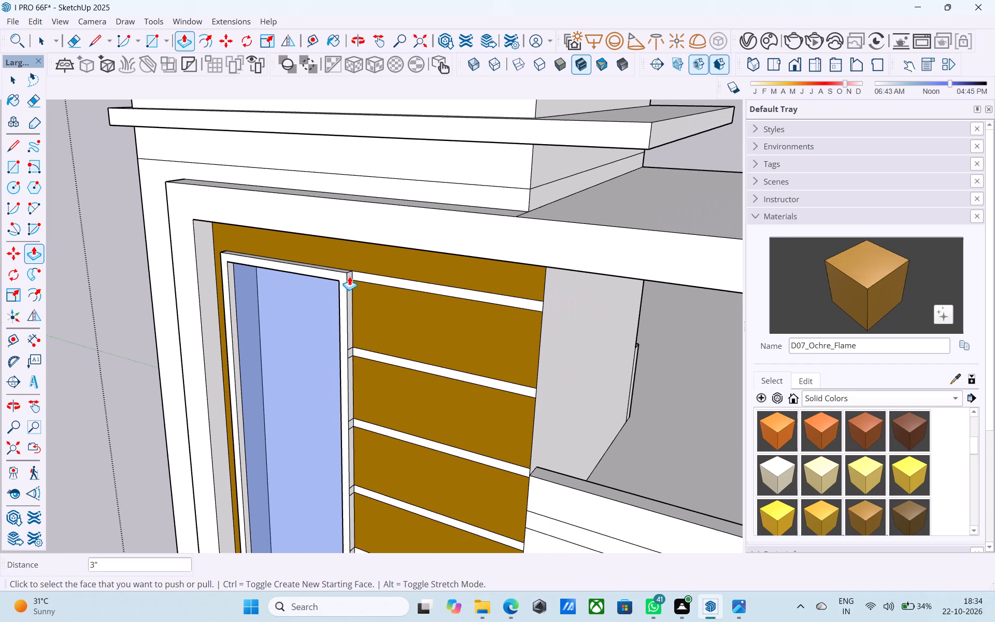
scroll(349, 276, "down", 5)
middle_click_drag(324, 356, 308, 350)
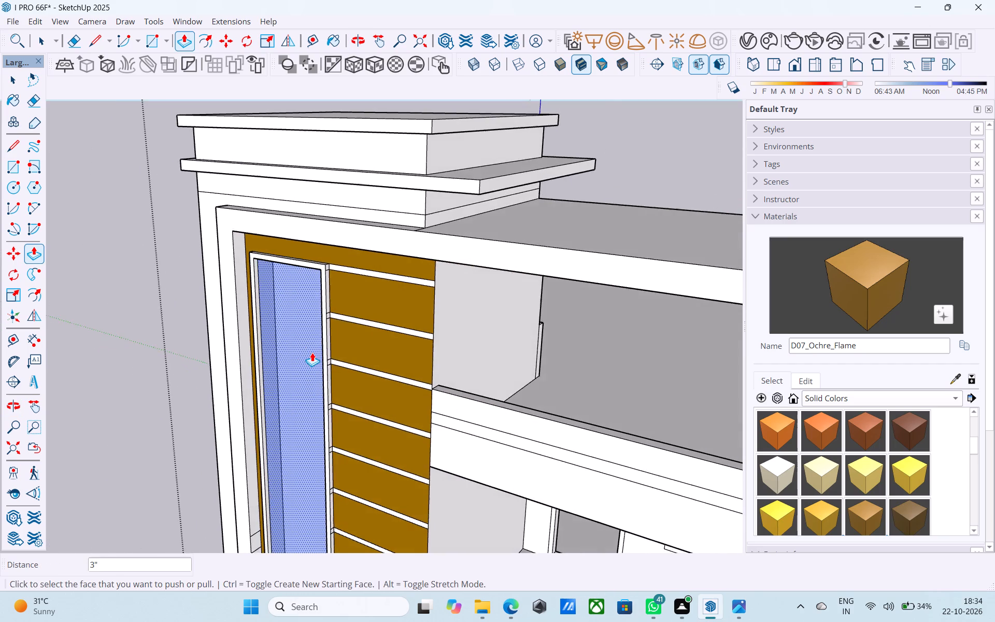
scroll(312, 352, "up", 5)
key("e")
scroll(351, 252, "up", 8)
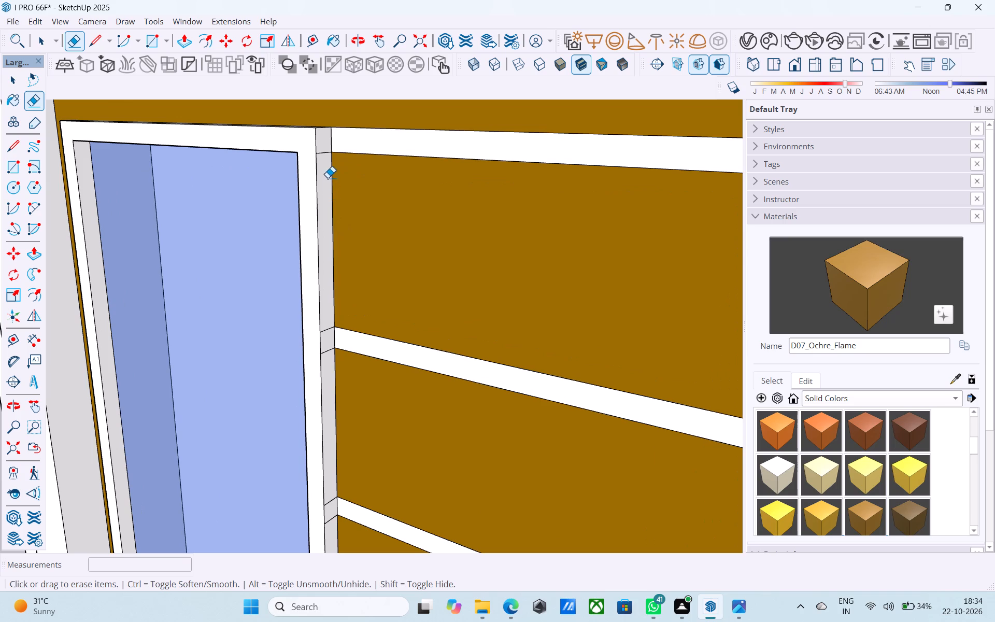
left_click(323, 153)
scroll(323, 157, "down", 13)
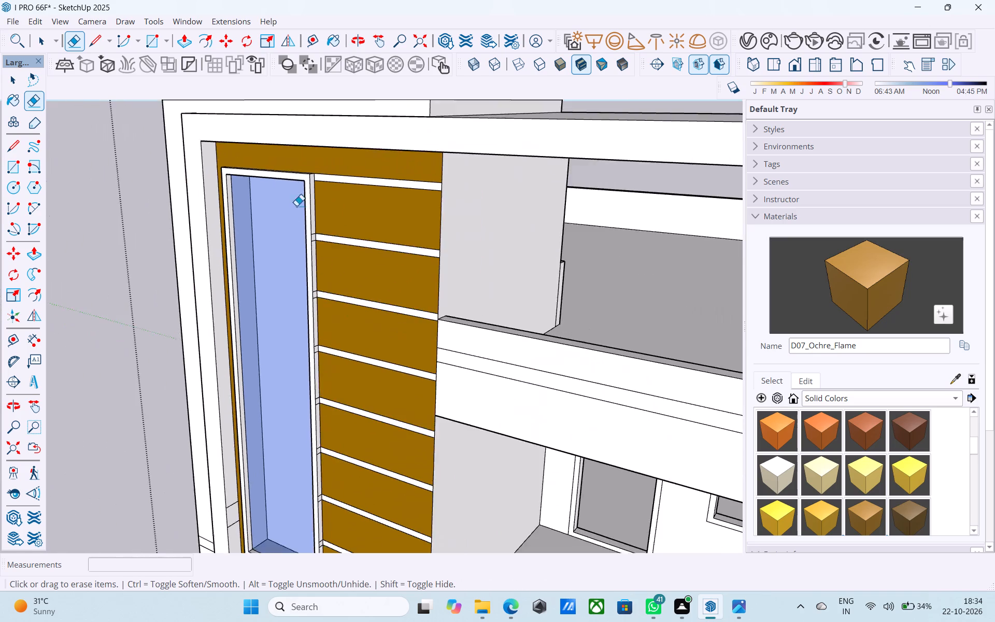
scroll(324, 299, "up", 11)
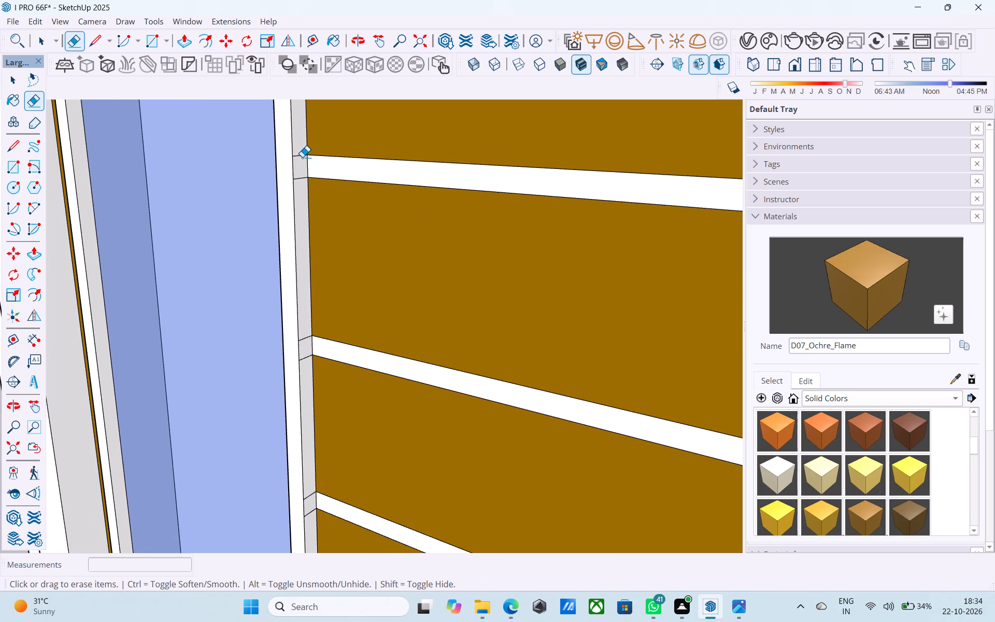
left_click(302, 157)
left_click(305, 174)
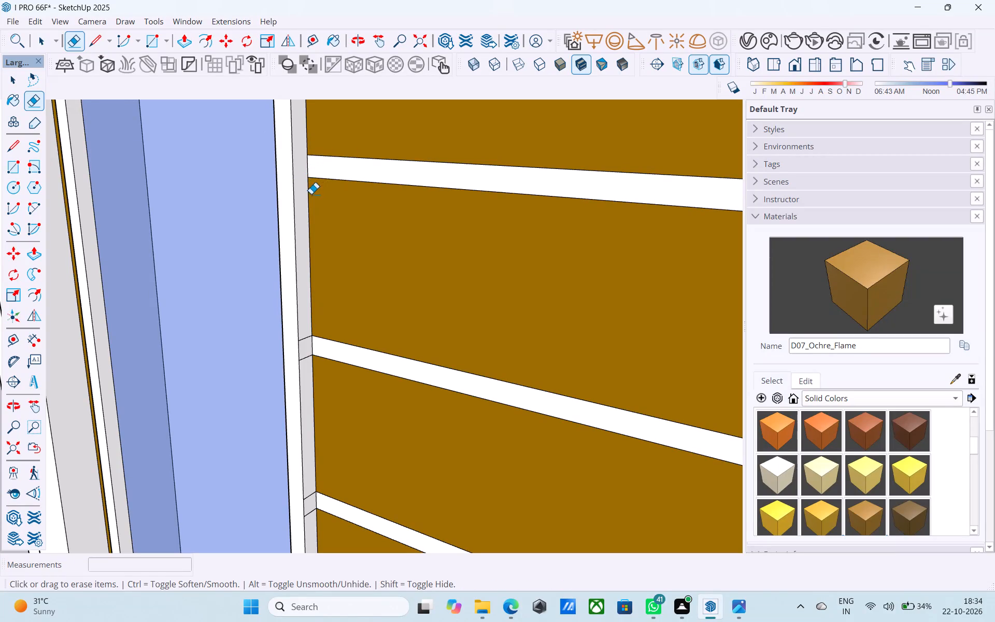
Erase the two stray edges across the window frame's side face at the third white strip from the top.
scroll(296, 176, "down", 6)
middle_click_drag(298, 245, 283, 235)
scroll(287, 283, "up", 2)
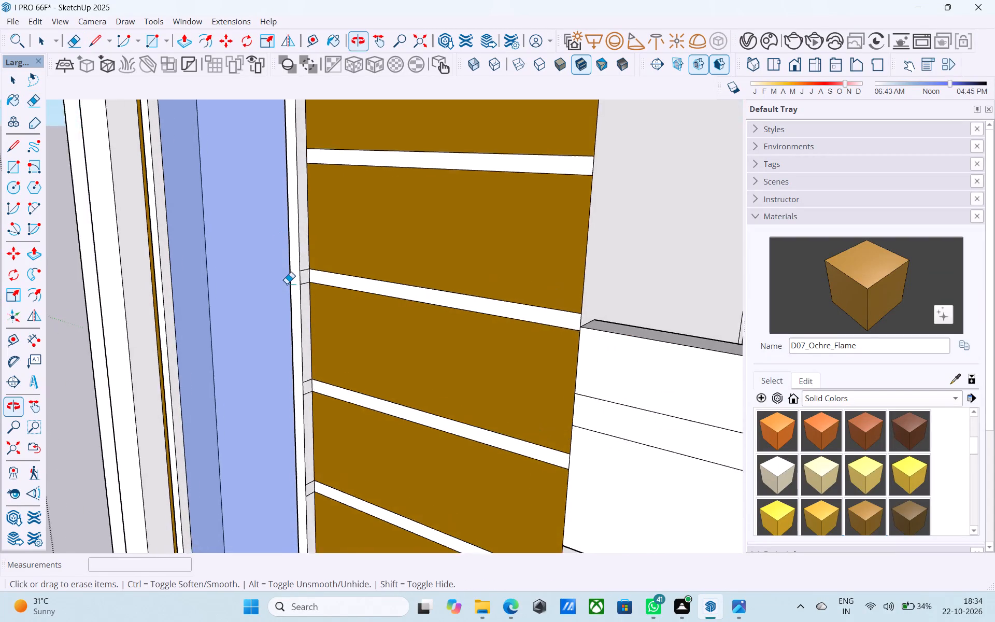
scroll(287, 284, "up", 5)
left_click(323, 260)
scroll(280, 230, "down", 6)
scroll(304, 249, "up", 2)
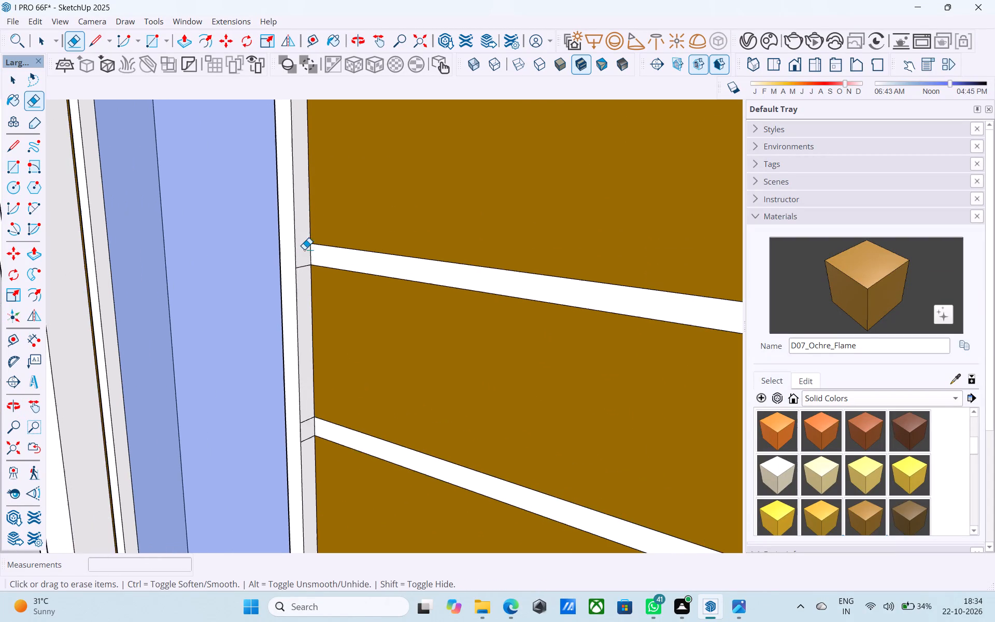
scroll(304, 249, "up", 2)
left_click(305, 269)
Erase the two stray edges across the window frame's side face at the fourth white strip from the top.
scroll(257, 212, "down", 12)
scroll(266, 275, "up", 5)
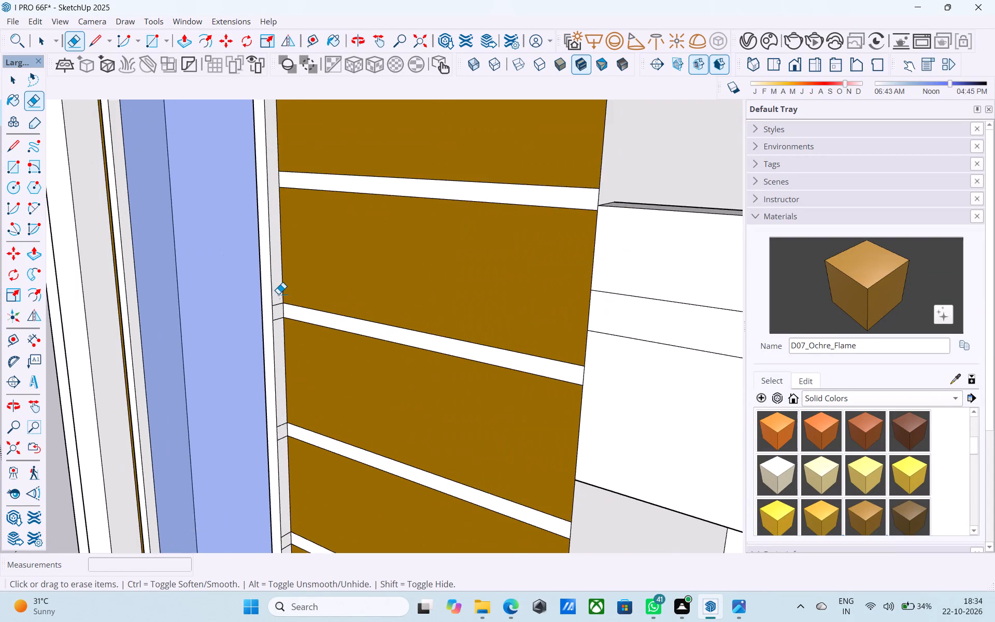
scroll(278, 294, "up", 8)
left_click_drag(279, 307, 280, 312)
scroll(254, 271, "down", 13)
scroll(281, 345, "up", 4)
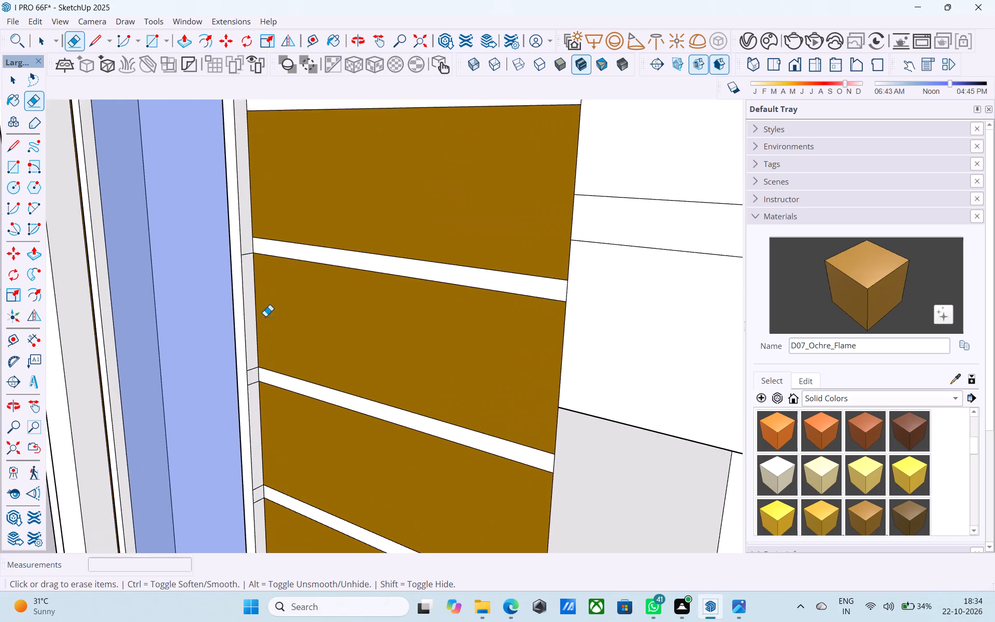
scroll(265, 316, "up", 9)
left_click(236, 241)
Erase the stray edges across the window frame's side face at the fifth and sixth white strips from the top.
scroll(220, 188, "down", 11)
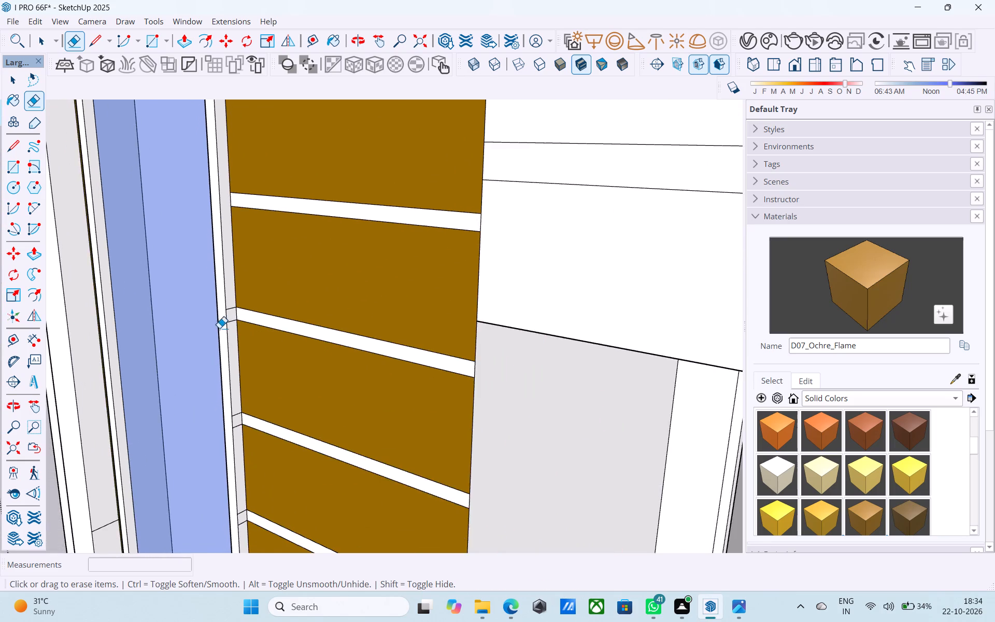
scroll(225, 332, "up", 9)
left_click(240, 314)
left_click(241, 278)
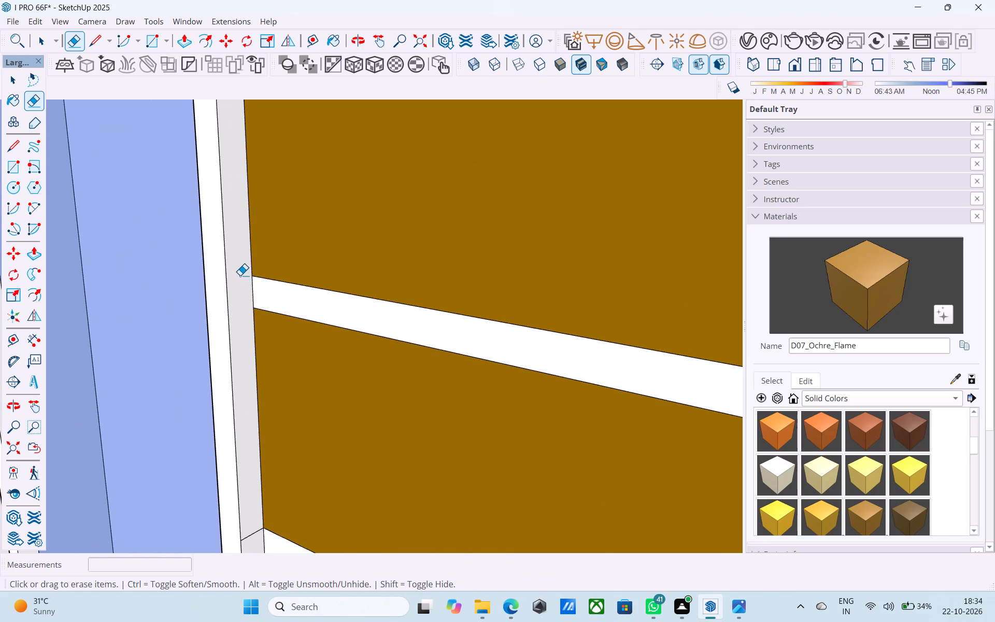
scroll(237, 264, "down", 11)
scroll(268, 380, "up", 6)
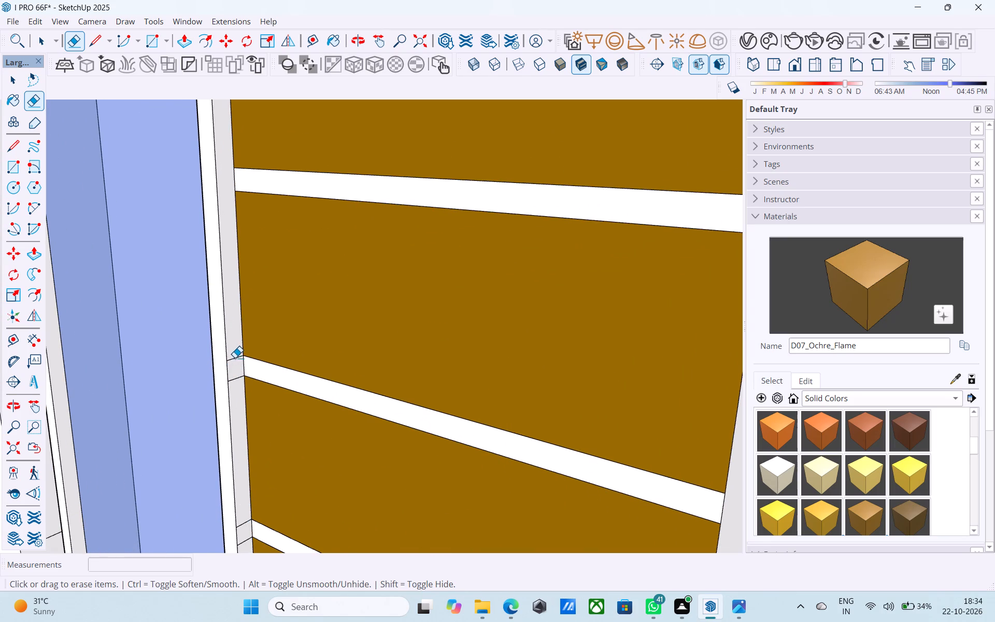
left_click(236, 358)
left_click_drag(238, 374, 238, 380)
Erase the two stray edges across the window frame's side face at the seventh white strip from the top.
scroll(247, 260, "down", 7)
scroll(232, 218, "down", 6)
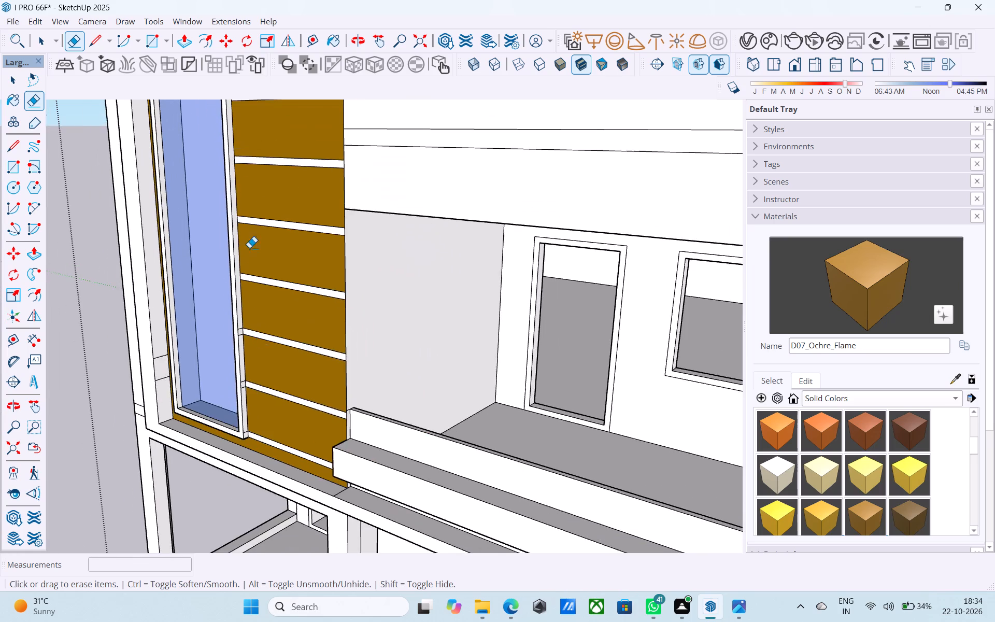
scroll(248, 362, "up", 14)
left_click(240, 312)
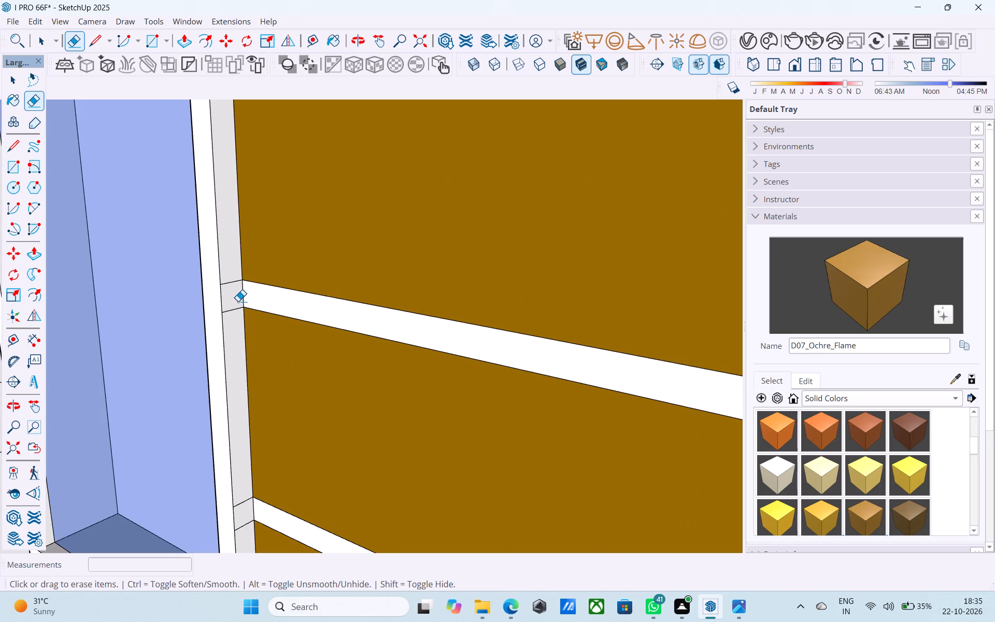
left_click(233, 284)
left_click(236, 313)
left_click(236, 313)
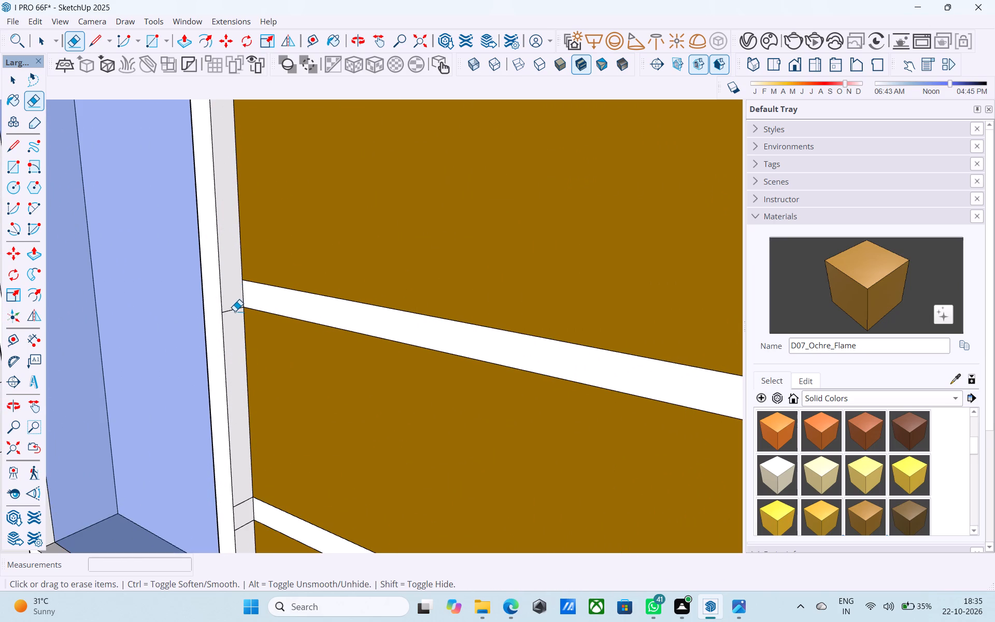
left_click(234, 309)
Erase the remaining stray edges across the window frame's side face at the lowest two white strips.
scroll(229, 288, "down", 7)
scroll(229, 423, "up", 8)
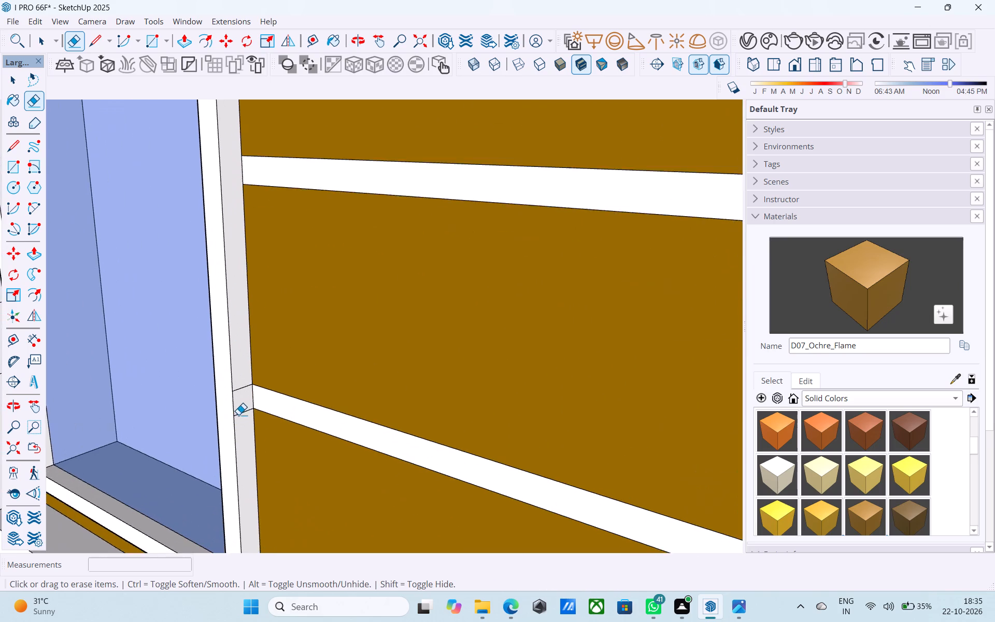
scroll(238, 415, "up", 2)
left_click(242, 413)
left_click(247, 373)
scroll(230, 326, "down", 11)
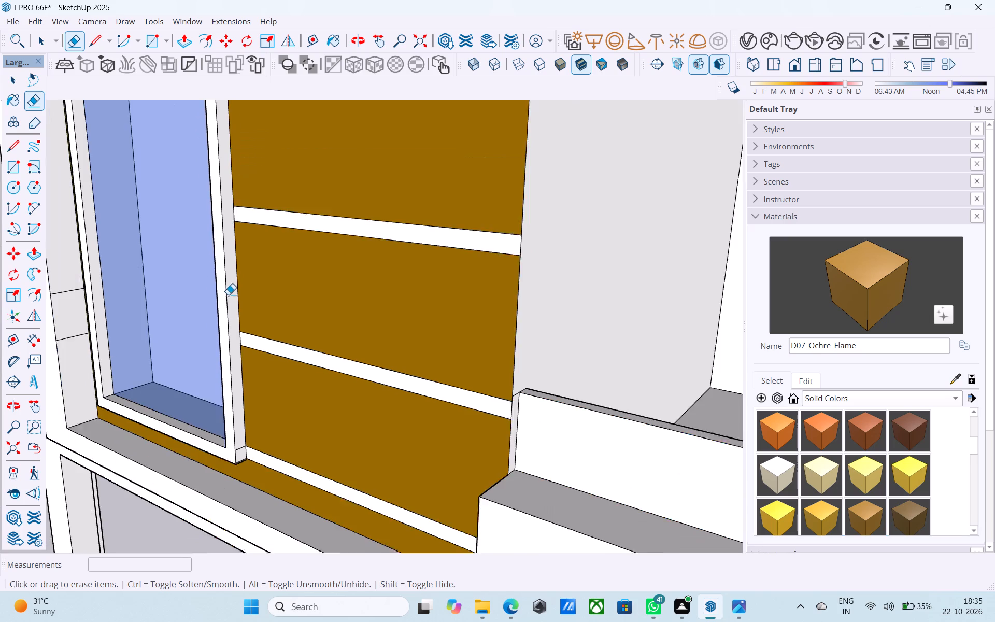
scroll(228, 295, "down", 1)
scroll(252, 455, "up", 15)
left_click_drag(223, 444, 226, 449)
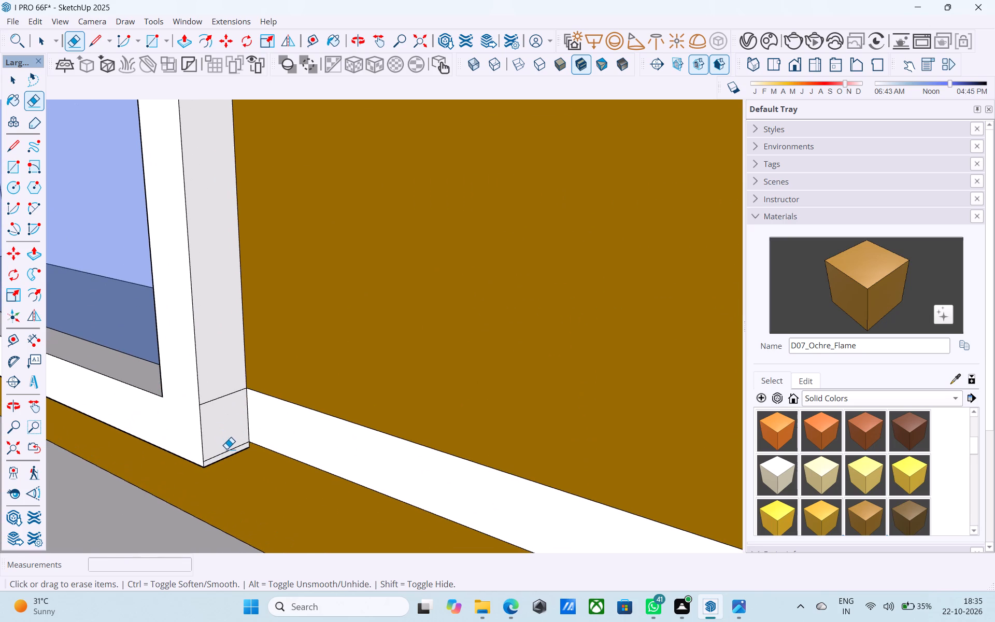
left_click_drag(226, 449, 230, 452)
left_click_drag(226, 387, 230, 395)
Erase the short stray edge on the tower's side wall at the top end of the upper balcony parapet.
scroll(225, 399, "down", 6)
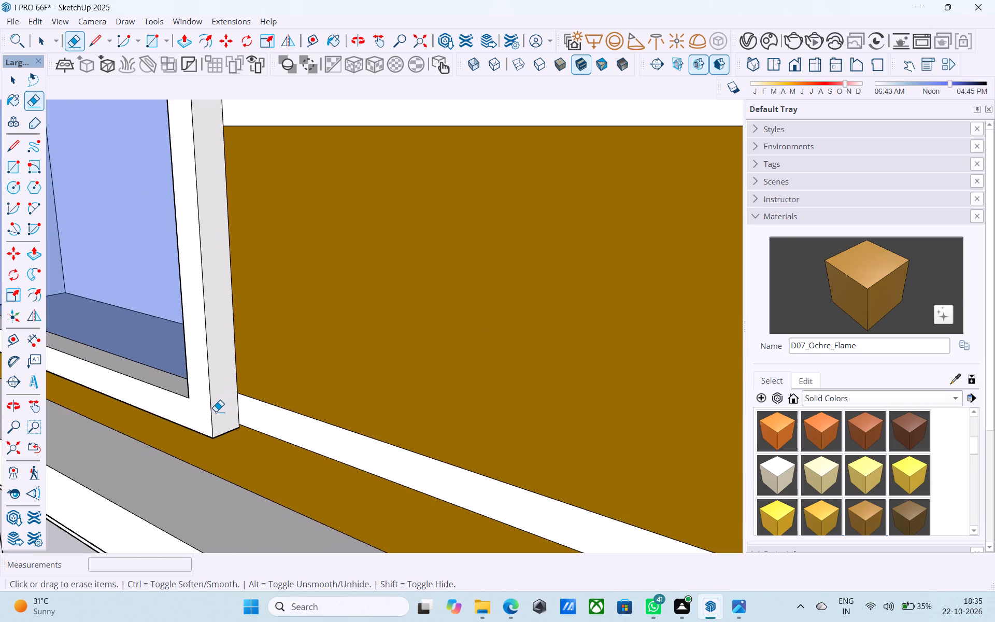
scroll(216, 412, "down", 16)
middle_click_drag(213, 416, 234, 398)
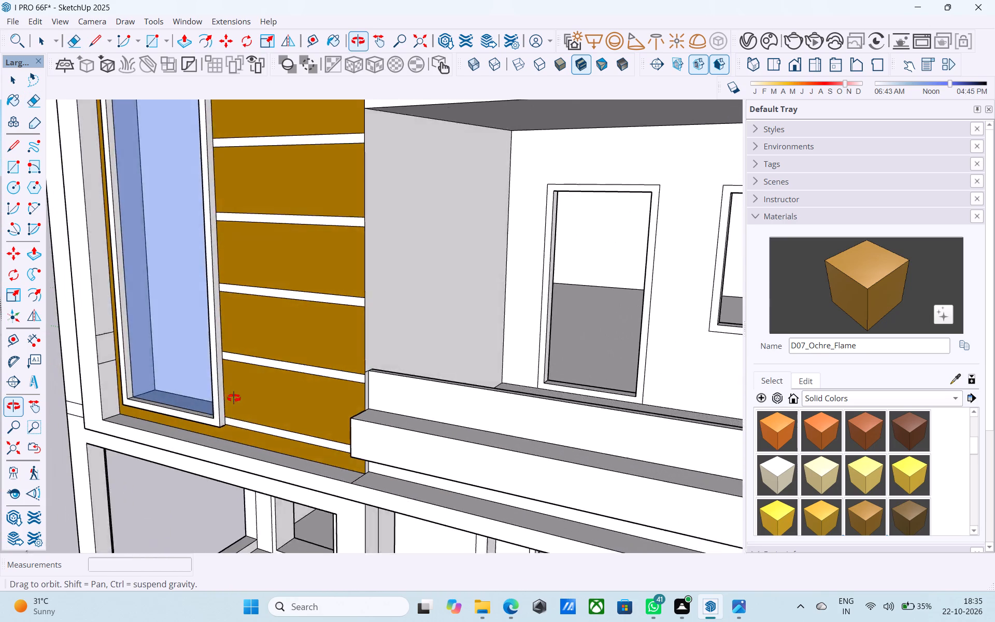
middle_click_drag(234, 398, 86, 415)
scroll(278, 418, "up", 7)
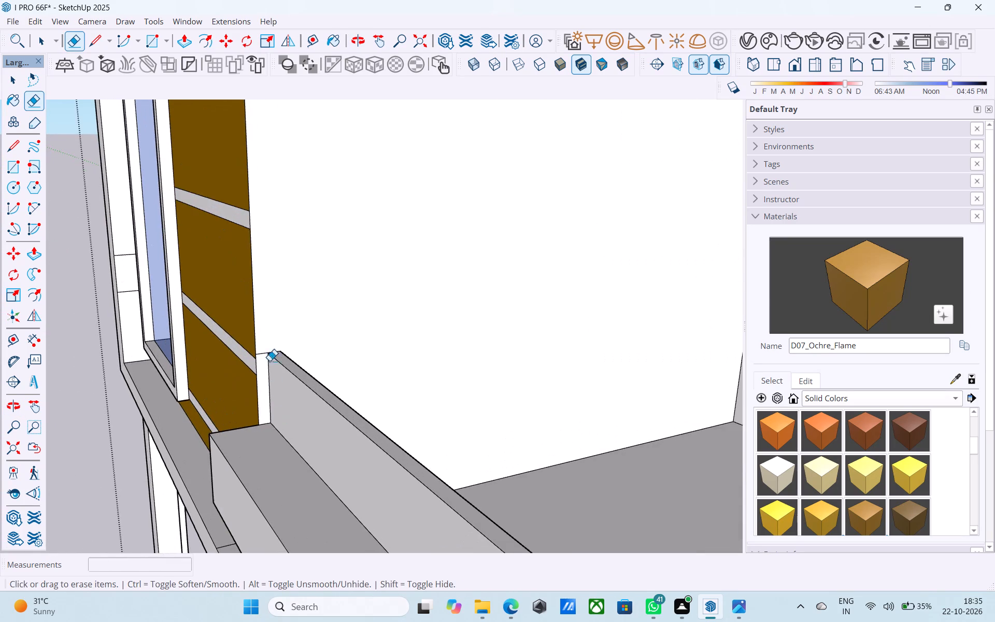
scroll(269, 361, "up", 6)
left_click(262, 349)
scroll(262, 349, "down", 12)
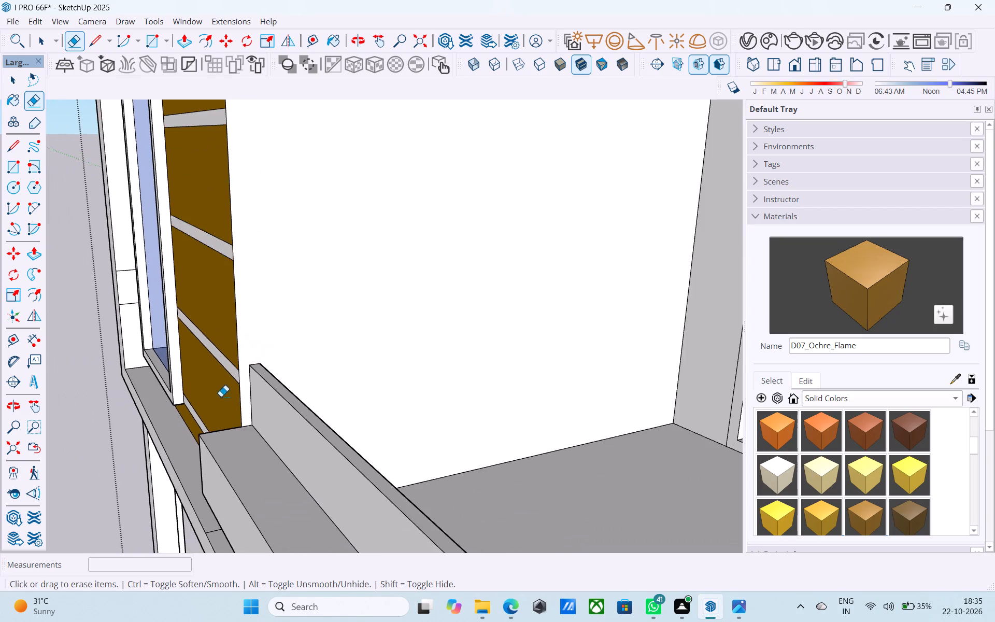
Review the whole front facade and tower from outside after the edge clean-up.
scroll(221, 397, "down", 4)
middle_click_drag(208, 408, 325, 390)
scroll(273, 408, "down", 5)
middle_click_drag(225, 428, 211, 447)
scroll(196, 447, "down", 5)
middle_click_drag(197, 449, 275, 429)
scroll(263, 428, "down", 4)
middle_click_drag(262, 428, 555, 391)
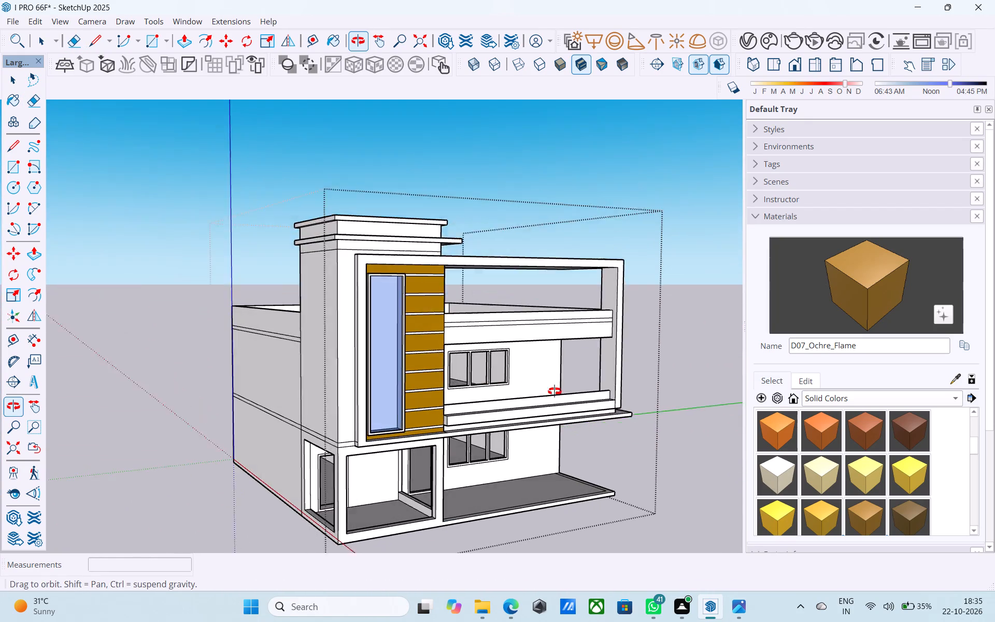
middle_click_drag(555, 391, 566, 392)
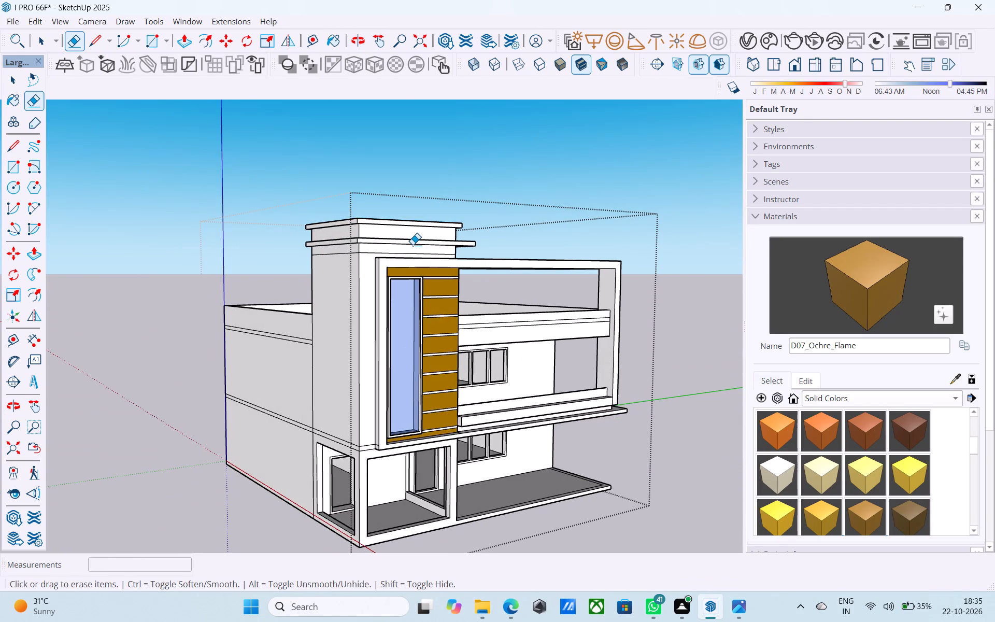
scroll(413, 245, "up", 5)
scroll(412, 244, "down", 5)
middle_click_drag(409, 246, 395, 250)
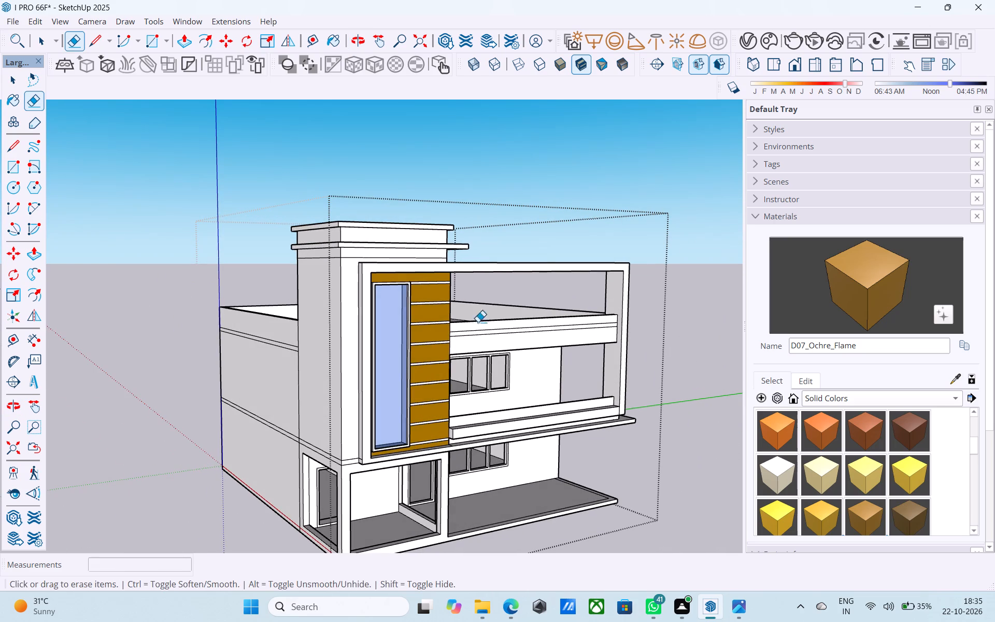
Choose the Denim_03_1K fabric material and paint the tower's main side and front walls with it.
left_click(878, 403)
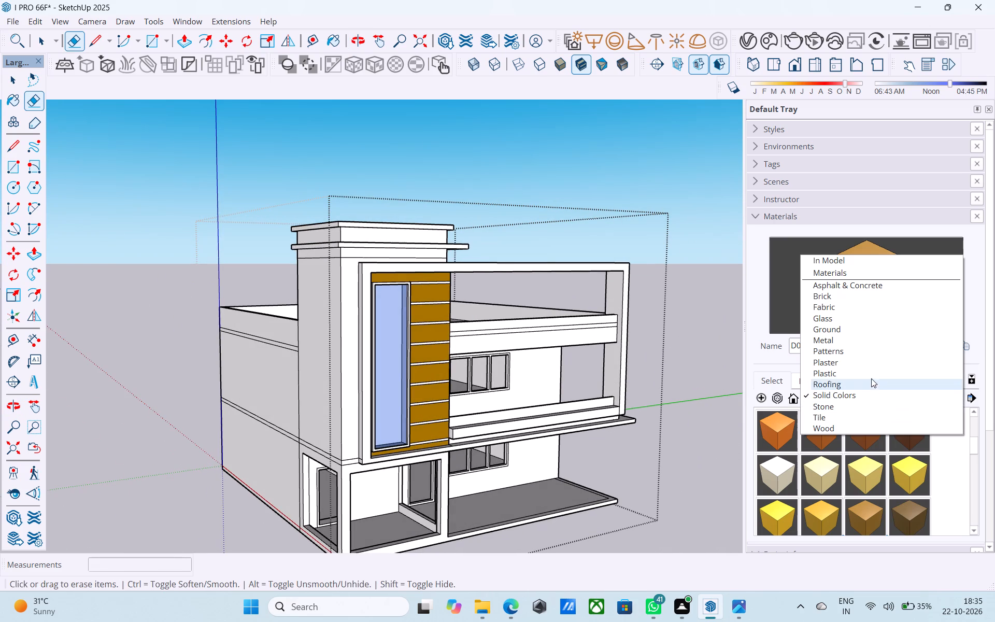
left_click(854, 310)
left_click(855, 425)
middle_click_drag(442, 311, 614, 339)
scroll(506, 309, "up", 5)
left_click(495, 306)
middle_click_drag(498, 303, 368, 277)
scroll(368, 277, "up", 5)
left_click(368, 276)
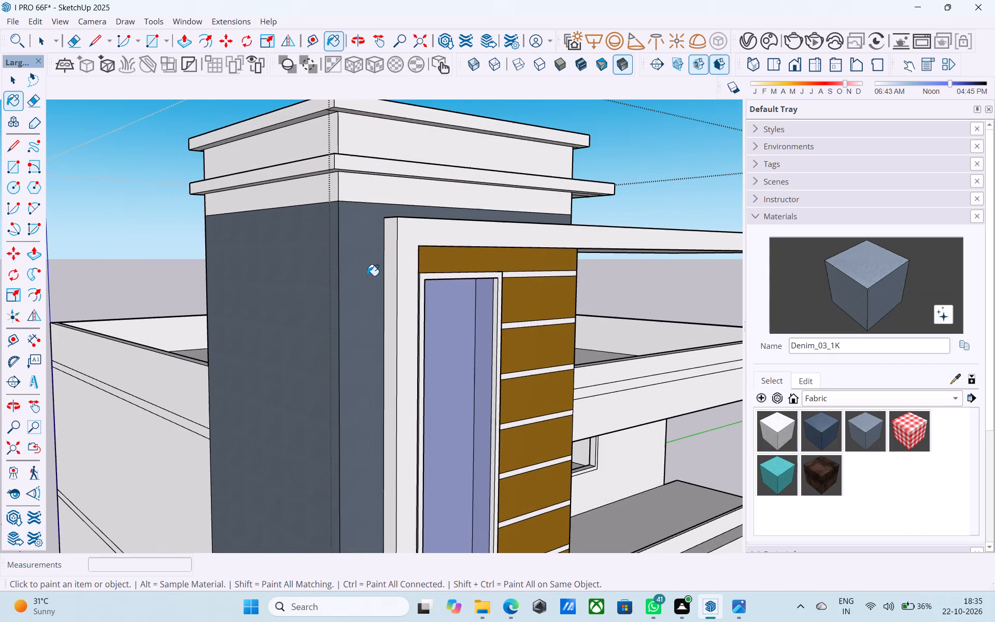
Paint the tower's band under the lower roof slab and the block between the two slabs with Denim_03_1K.
scroll(367, 276, "down", 4)
middle_click_drag(367, 275, 312, 324)
scroll(321, 249, "up", 4)
left_click(311, 263)
left_click(280, 269)
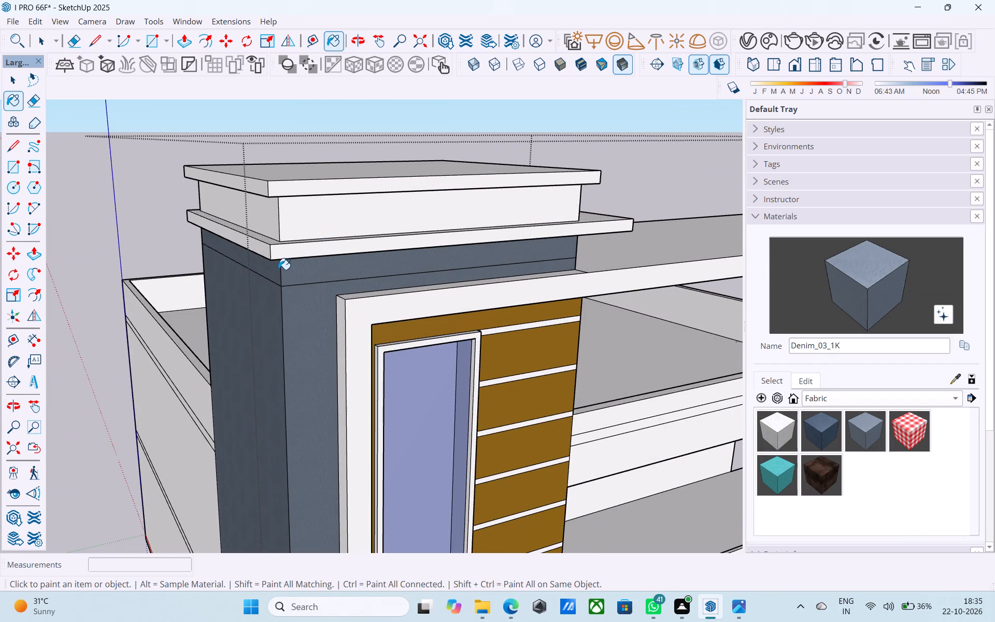
scroll(286, 285, "down", 5)
scroll(297, 242, "up", 4)
left_click(297, 242)
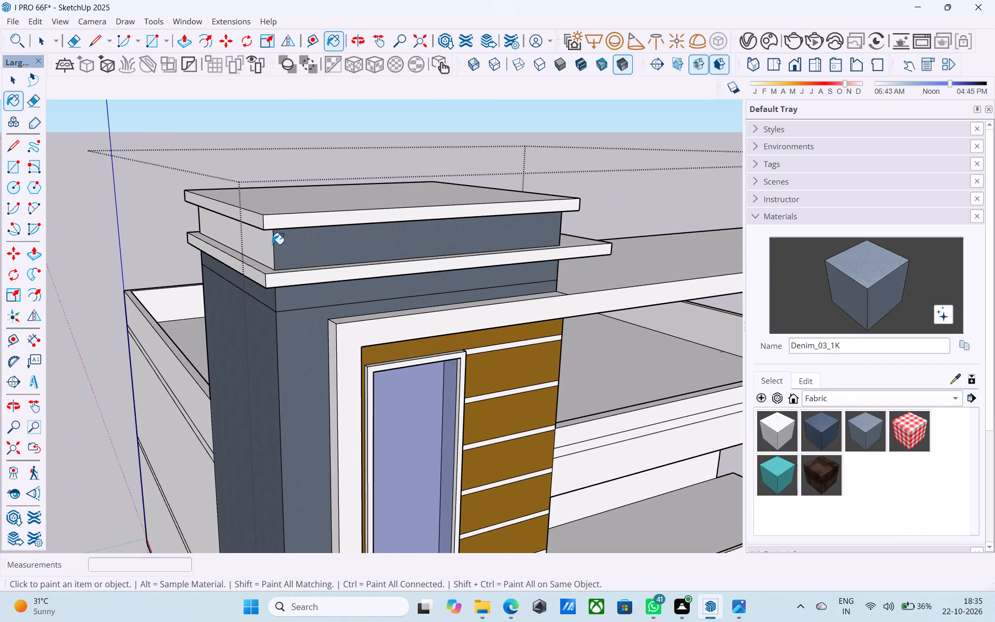
left_click(273, 244)
Draw a vertical line 1' long from the tall window frame's upper corner beside the panels to the top of the ochre border.
scroll(272, 244, "down", 6)
middle_click_drag(303, 306, 276, 277)
scroll(273, 263, "down", 5)
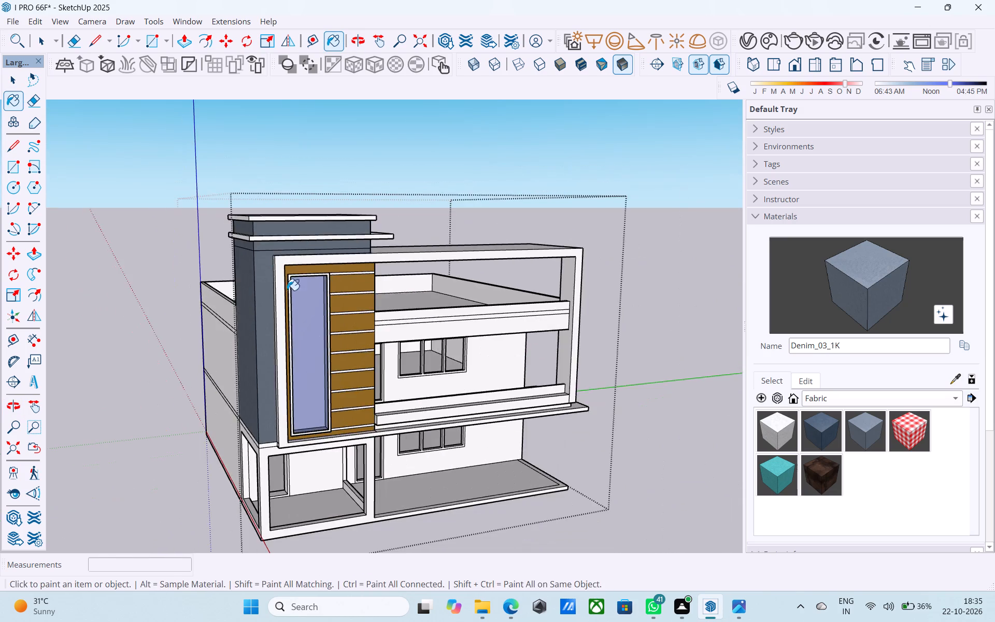
middle_click_drag(297, 330, 282, 262)
scroll(283, 267, "up", 5)
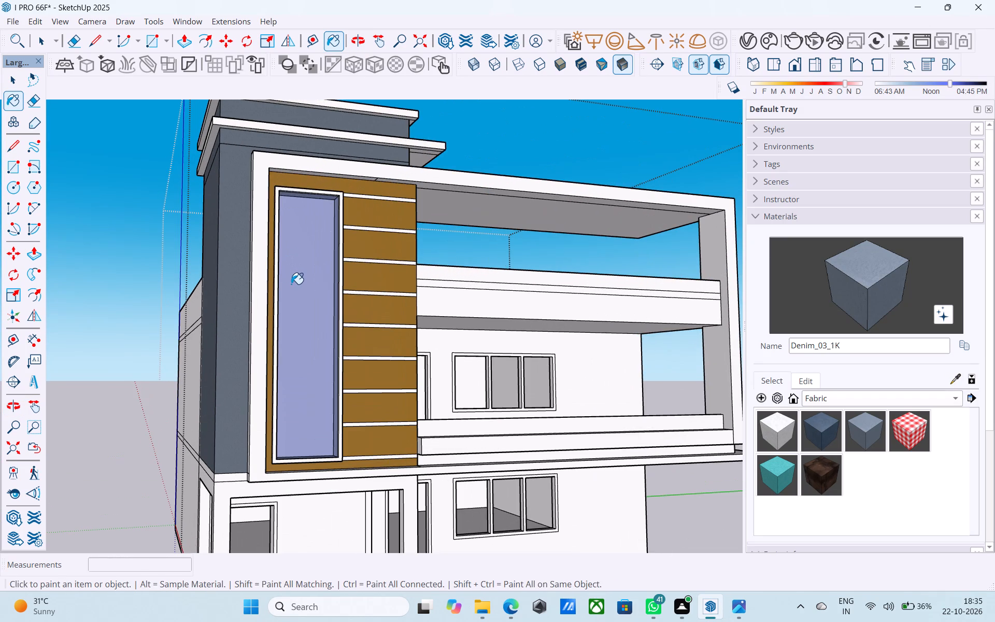
scroll(305, 346, "down", 5)
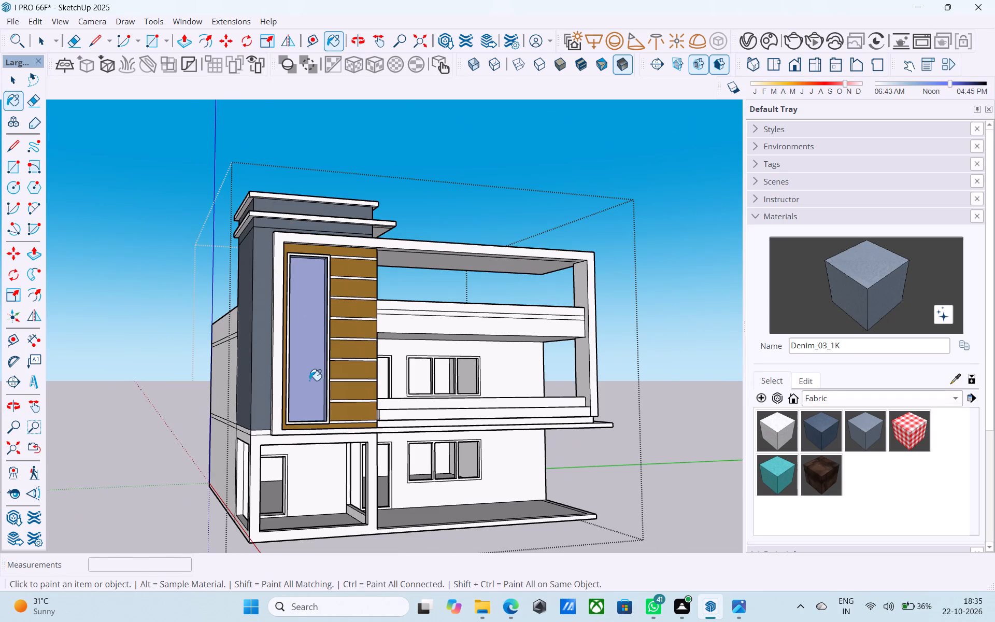
middle_click_drag(307, 434, 281, 427)
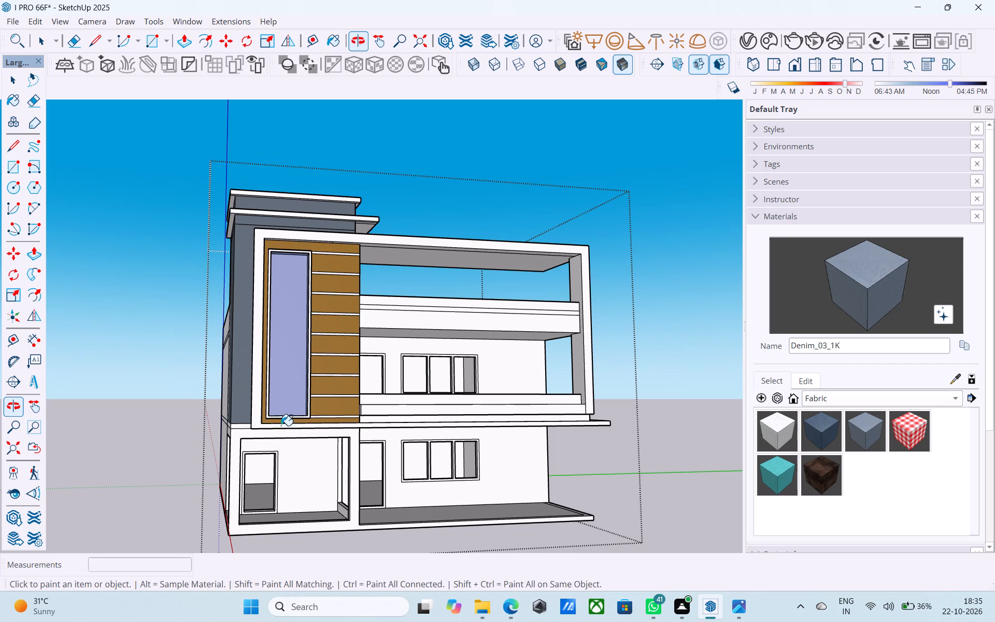
scroll(301, 291, "up", 5)
middle_click_drag(300, 289, 268, 384)
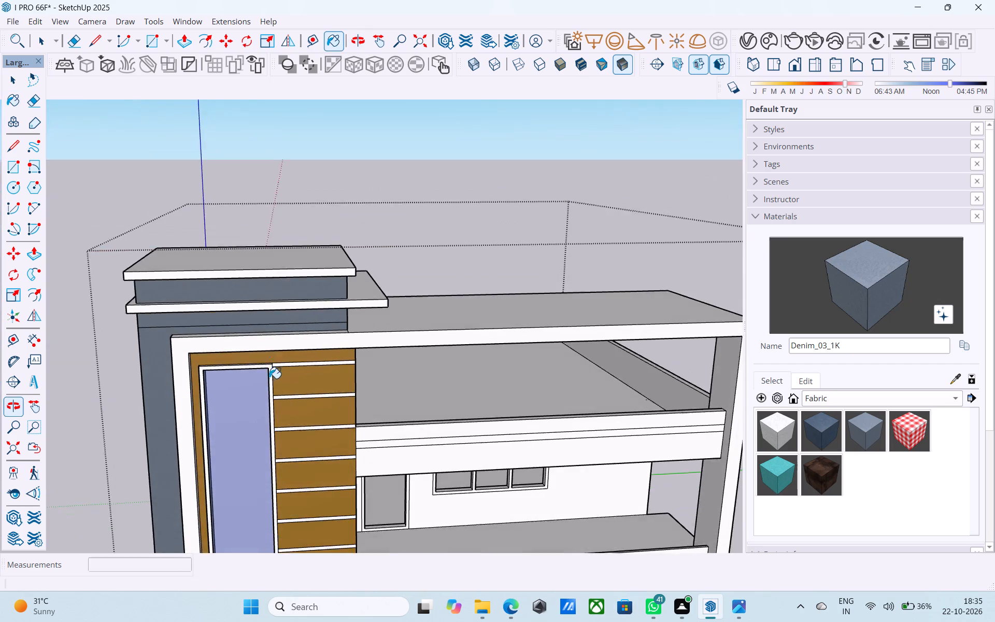
scroll(269, 356, "up", 18)
key("l")
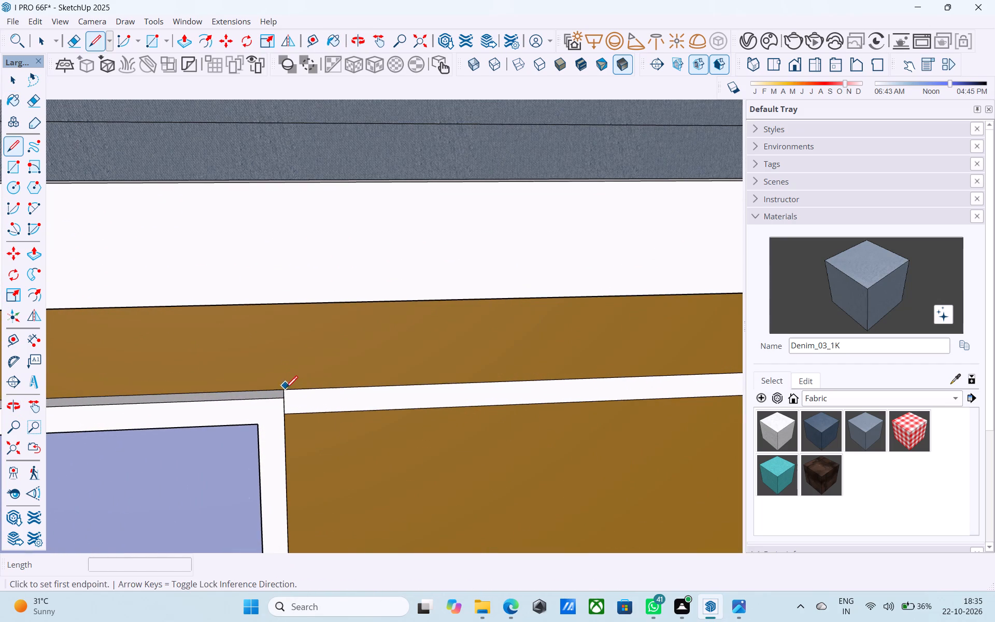
left_click(286, 391)
middle_click_drag(280, 390, 275, 270)
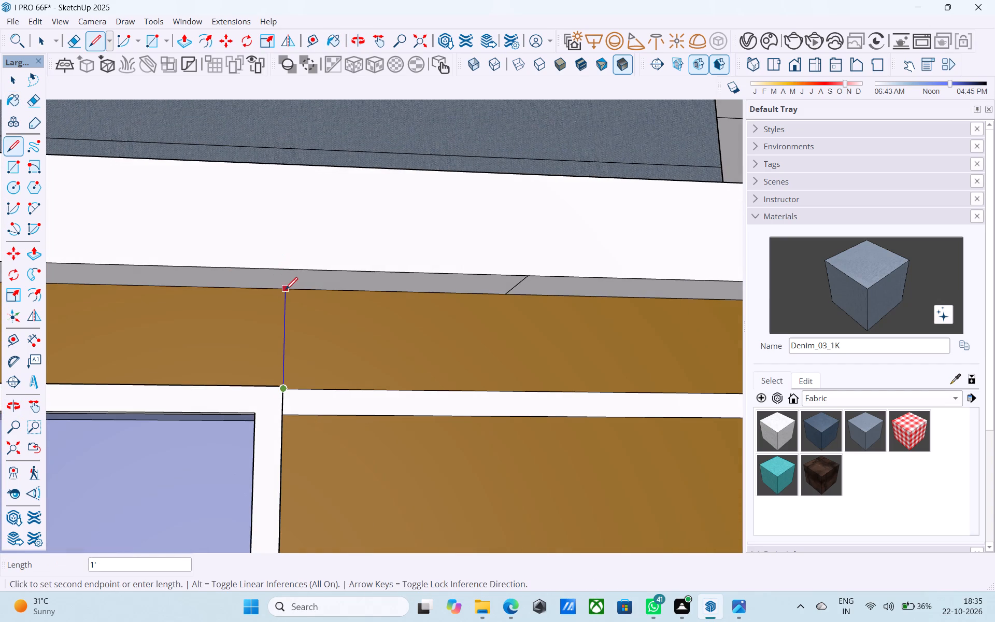
left_click(286, 290)
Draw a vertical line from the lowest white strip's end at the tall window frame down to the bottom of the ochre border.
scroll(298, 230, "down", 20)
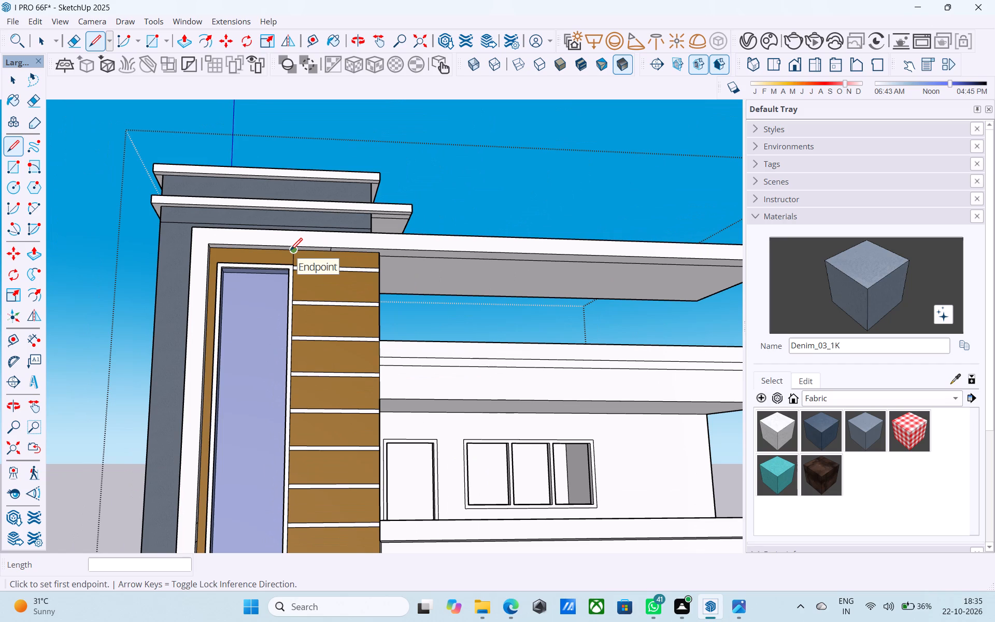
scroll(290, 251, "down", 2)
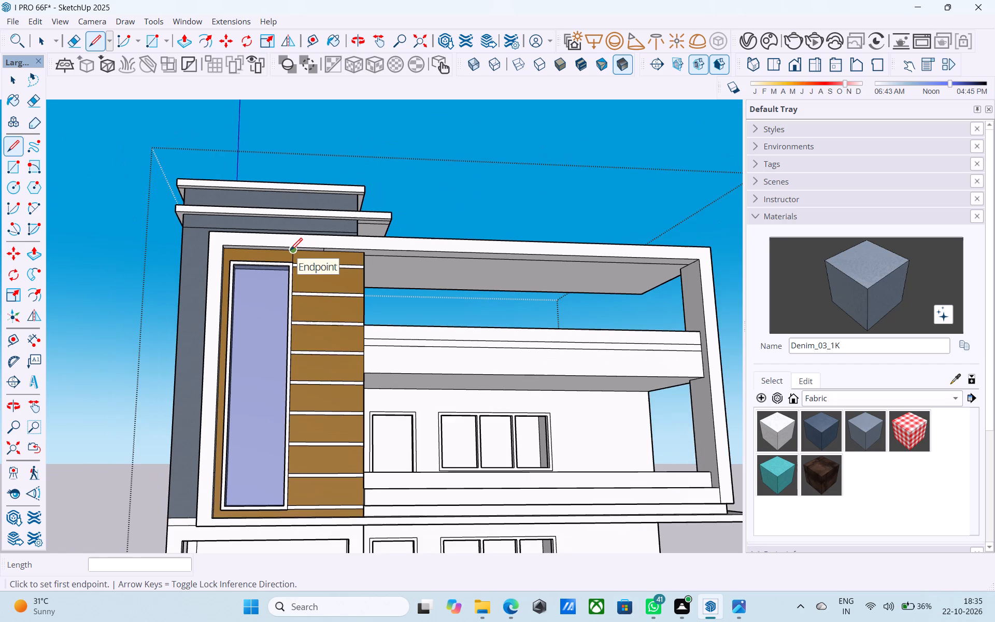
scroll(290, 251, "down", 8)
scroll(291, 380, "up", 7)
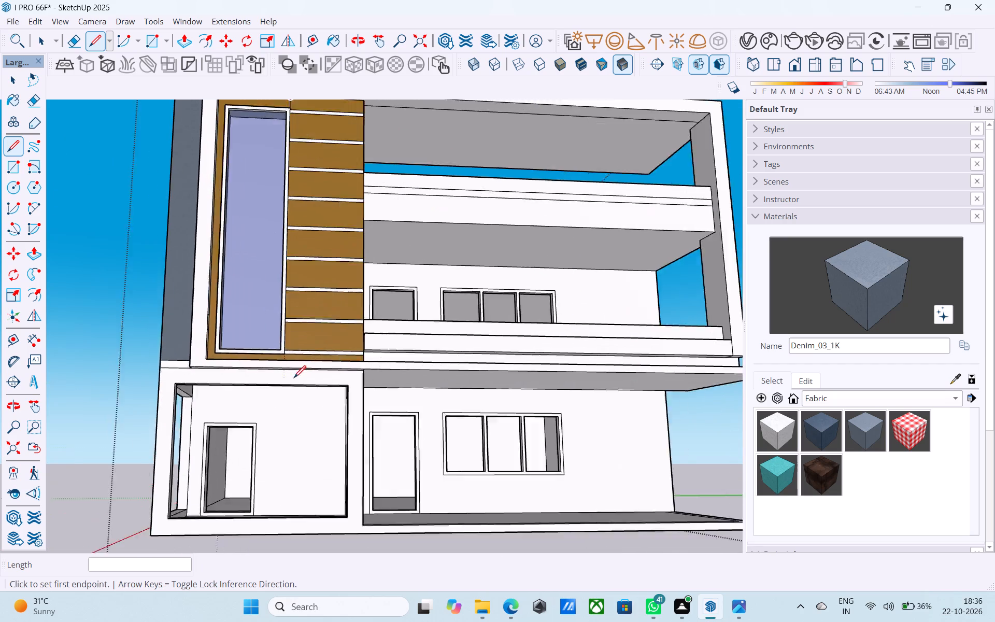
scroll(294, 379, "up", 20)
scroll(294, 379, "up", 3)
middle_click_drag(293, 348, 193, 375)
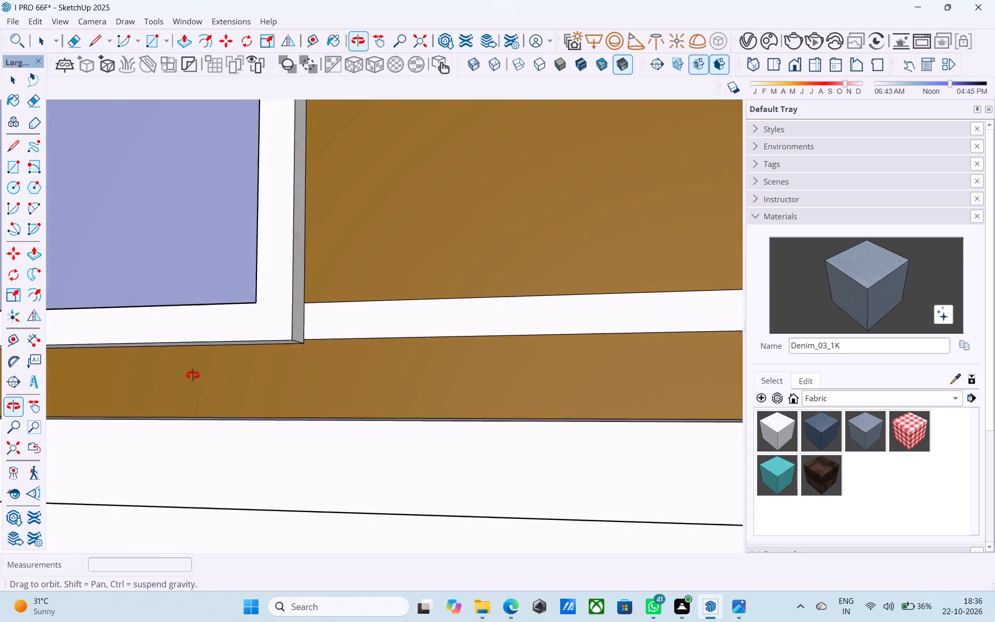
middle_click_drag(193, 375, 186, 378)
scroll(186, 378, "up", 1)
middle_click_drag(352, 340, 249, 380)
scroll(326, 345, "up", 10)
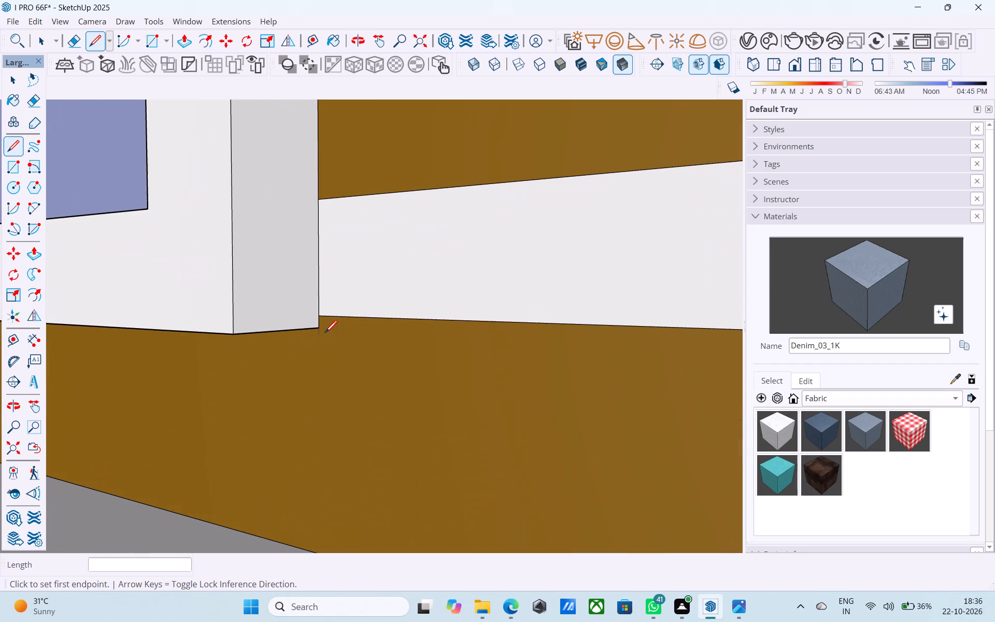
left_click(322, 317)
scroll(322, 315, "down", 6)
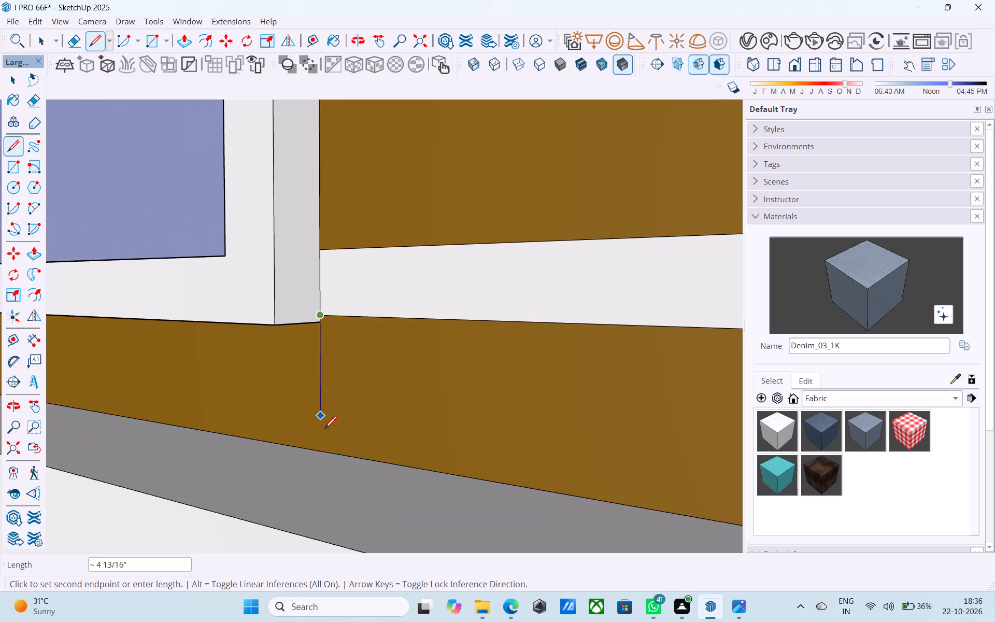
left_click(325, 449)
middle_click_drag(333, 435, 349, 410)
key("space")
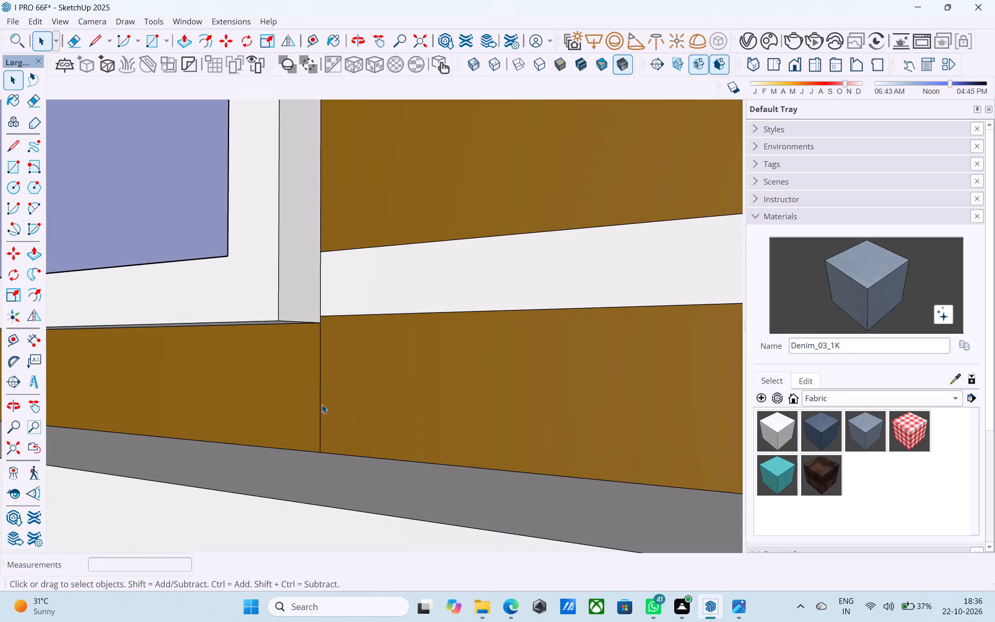
Select the ochre border face around the tall window and examine its extent.
left_click(314, 399)
scroll(312, 397, "down", 6)
middle_click_drag(312, 397, 162, 462)
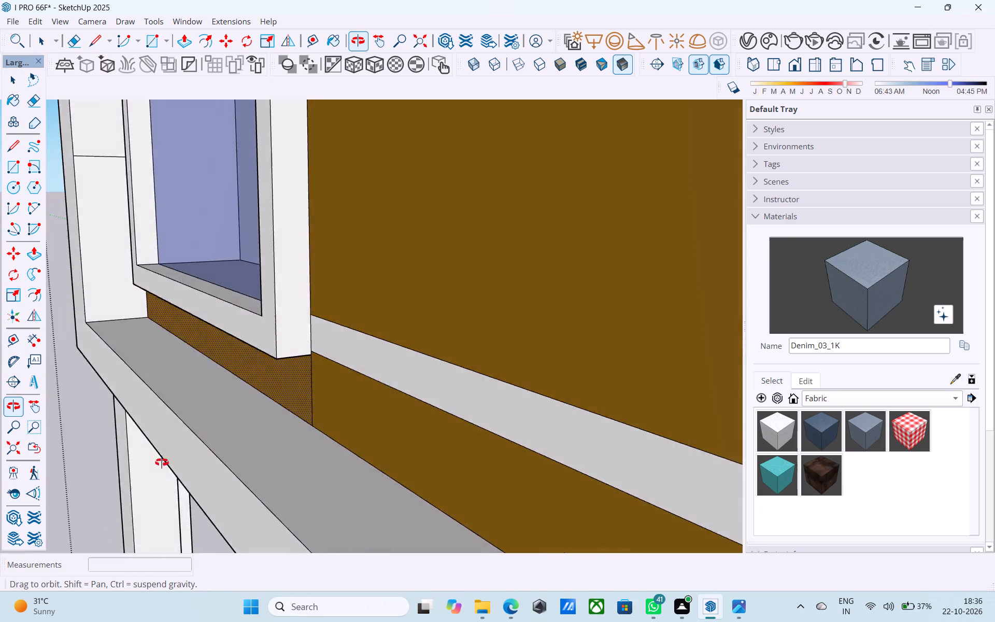
middle_click_drag(162, 462, 323, 457)
scroll(319, 444, "down", 5)
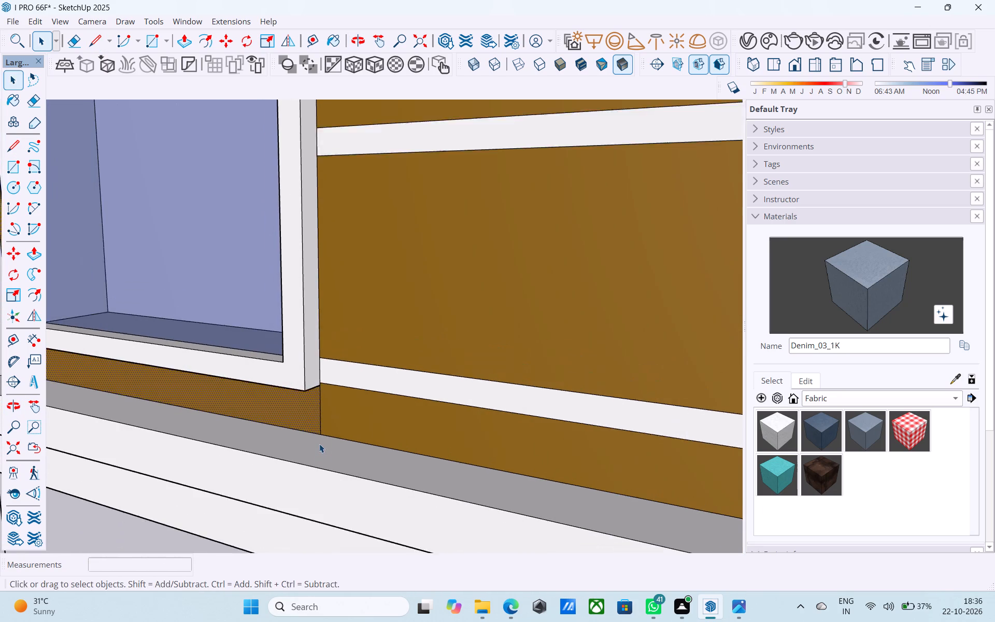
scroll(315, 440, "down", 11)
middle_click_drag(315, 439, 419, 431)
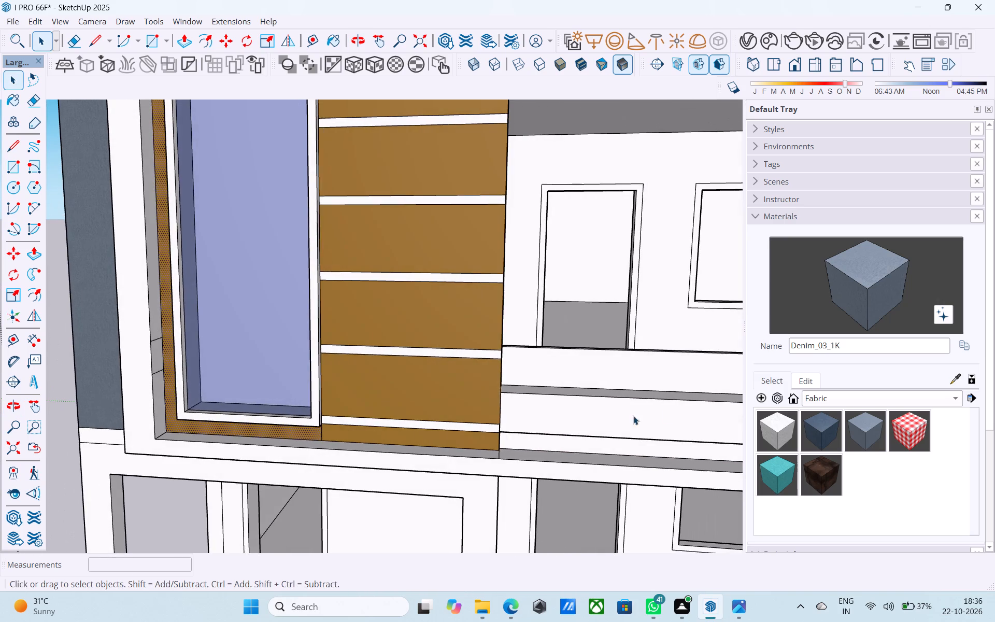
scroll(679, 406, "down", 6)
scroll(380, 450, "down", 2)
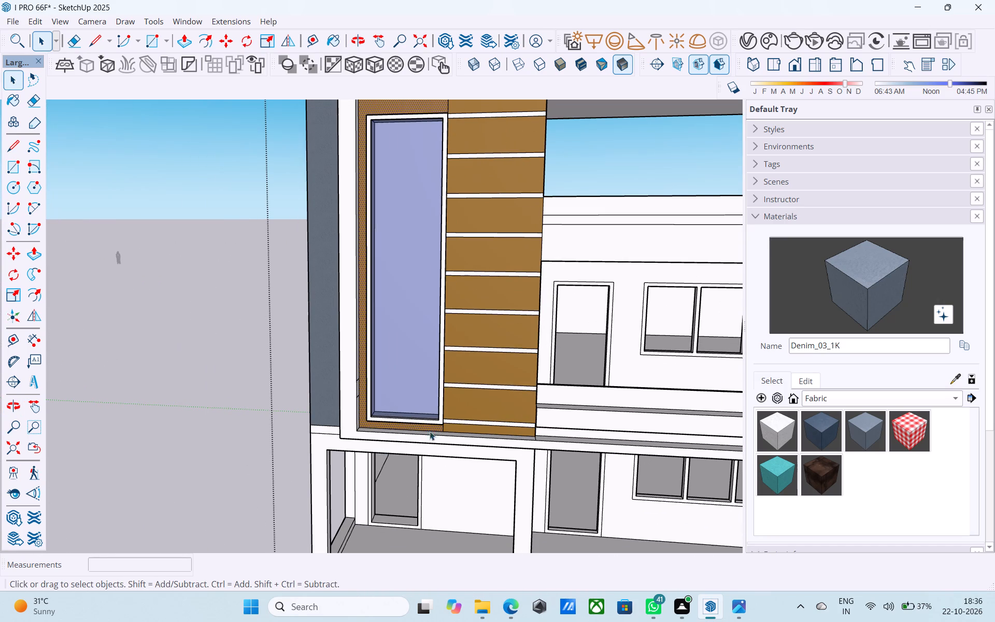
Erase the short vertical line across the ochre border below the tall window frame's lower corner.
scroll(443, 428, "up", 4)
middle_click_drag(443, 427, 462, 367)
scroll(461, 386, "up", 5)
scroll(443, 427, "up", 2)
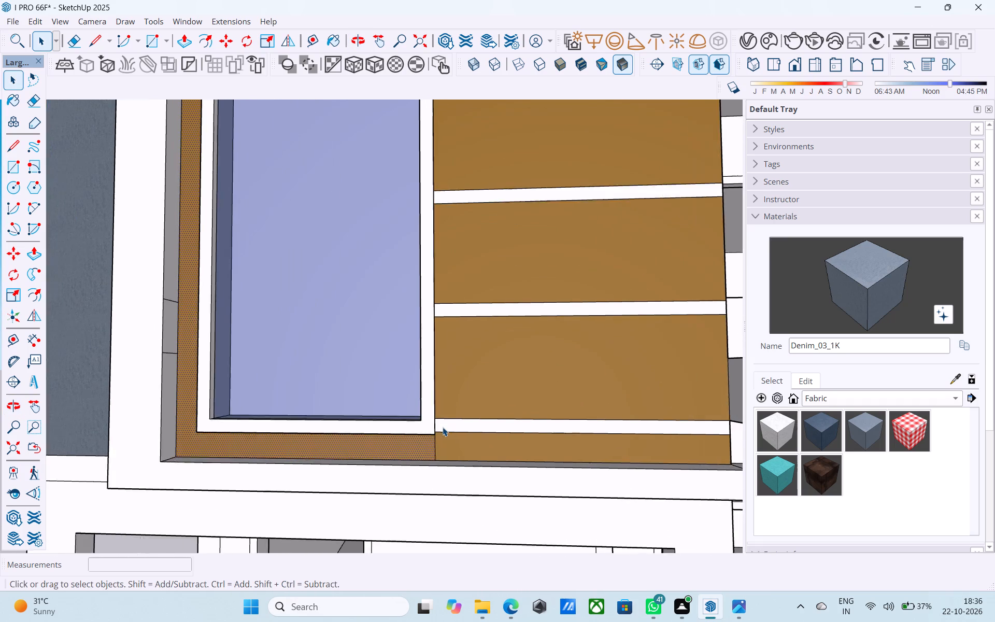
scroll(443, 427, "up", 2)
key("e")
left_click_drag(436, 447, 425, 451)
Paint the ochre border around the tall window, including the strip below the panels, with Denim_03_1K.
left_click(897, 271)
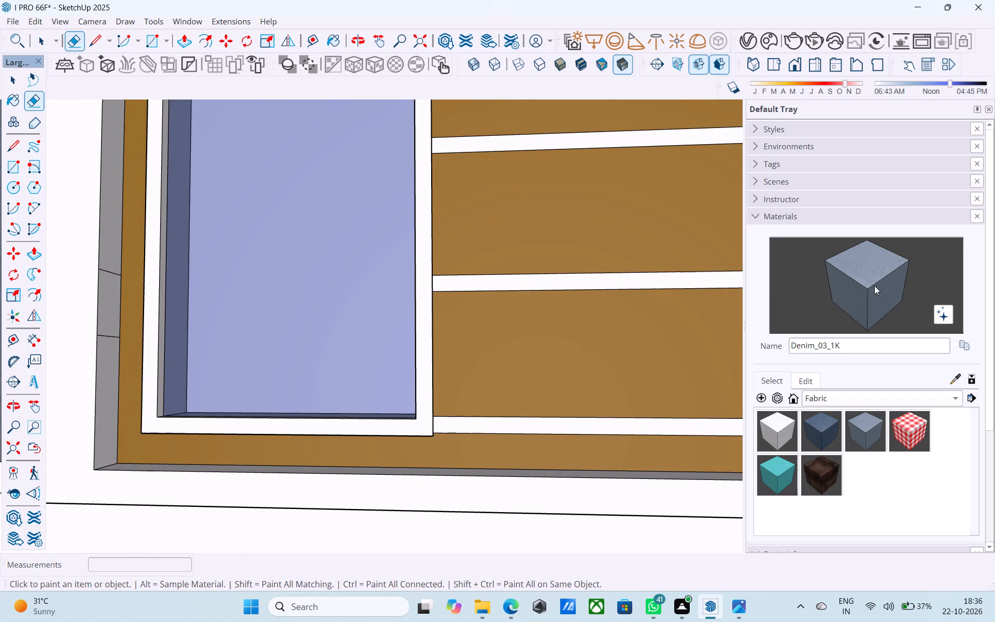
left_click(476, 444)
Review the facade with the repainted window border from several angles.
scroll(278, 459, "down", 15)
middle_click_drag(302, 450, 310, 462)
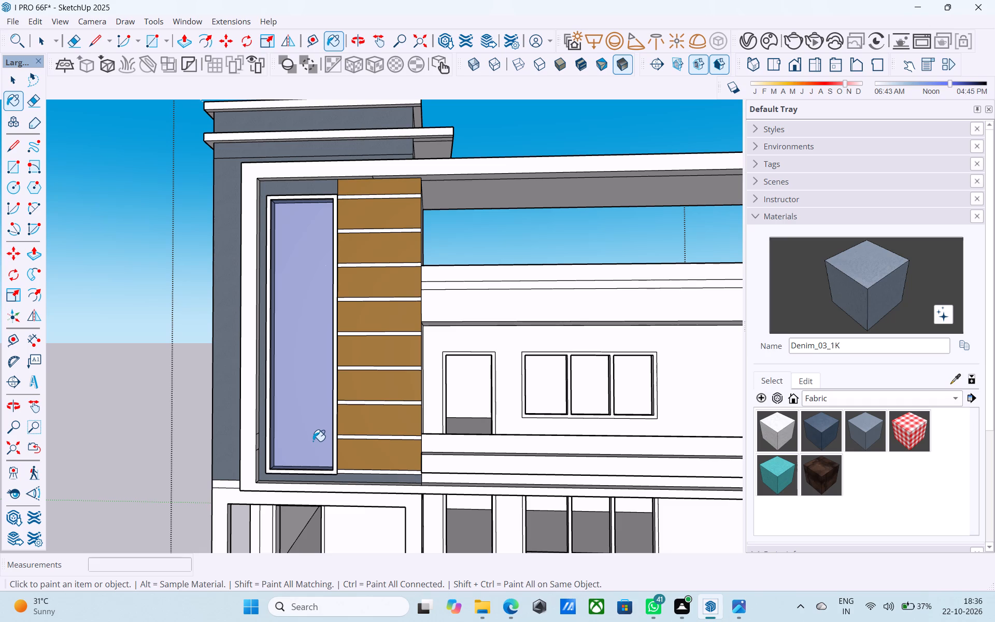
scroll(316, 433, "down", 3)
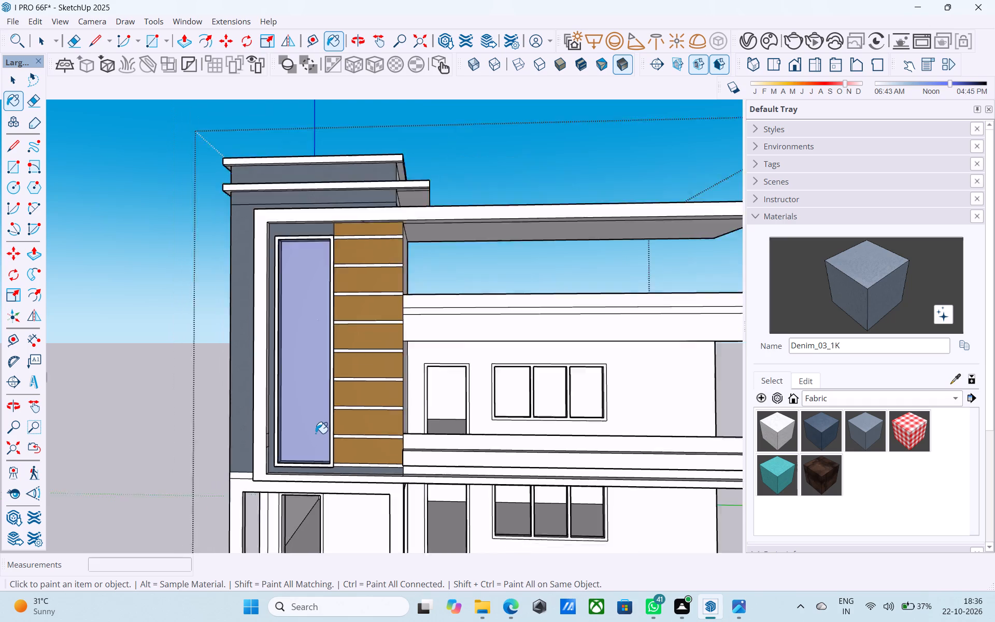
scroll(316, 433, "down", 3)
scroll(354, 508, "up", 10)
middle_click_drag(371, 478, 471, 485)
scroll(213, 444, "down", 8)
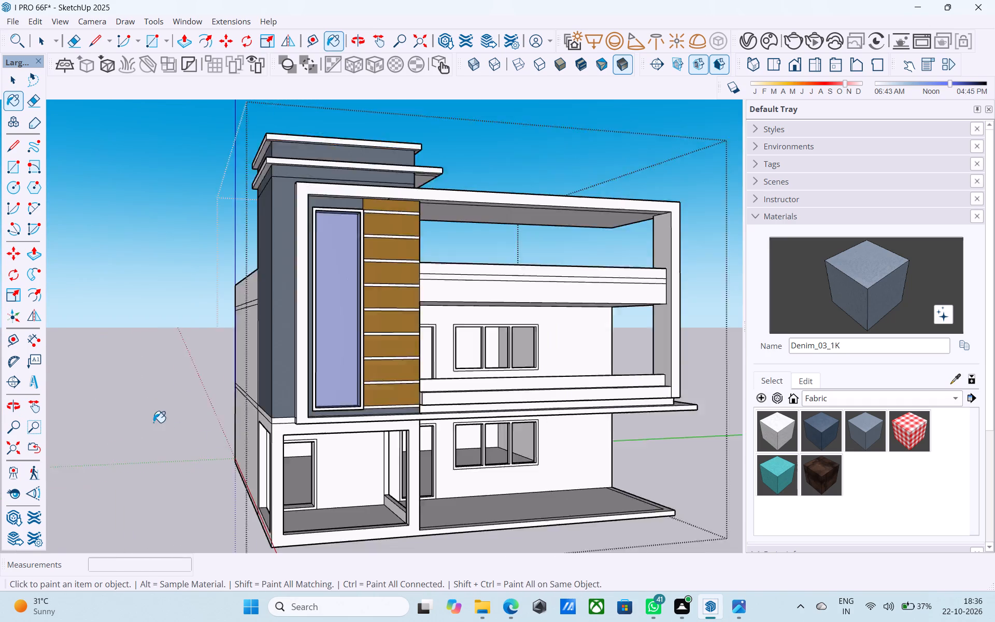
scroll(153, 422, "down", 1)
scroll(486, 412, "up", 7)
middle_click_drag(456, 414, 496, 420)
Push/Pull the white band below the lower balcony parapet toward the plane of the adjacent denim strip.
scroll(494, 419, "up", 4)
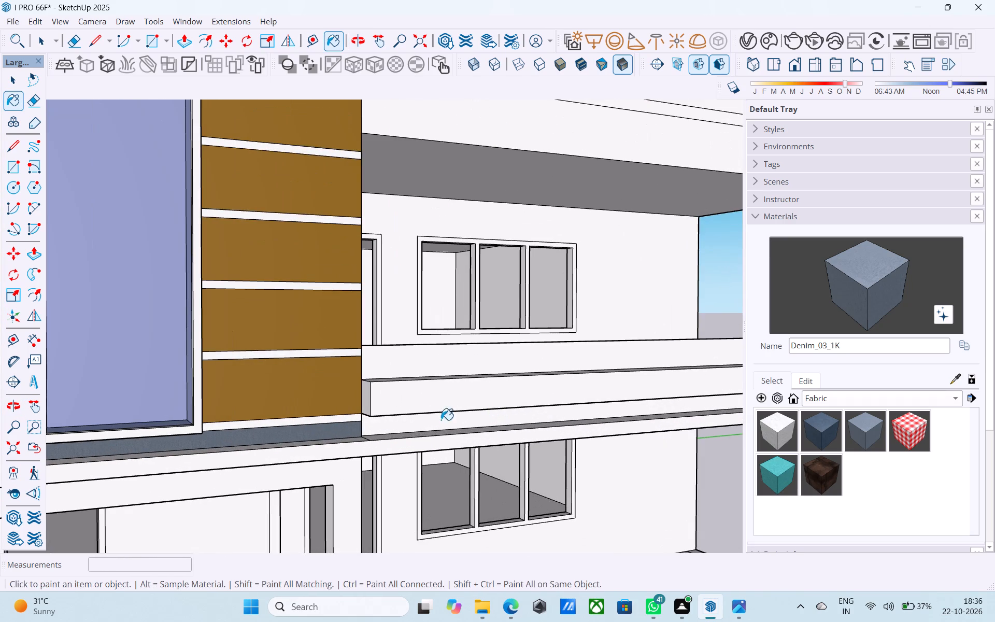
middle_click_drag(432, 422, 448, 386)
key("space")
scroll(410, 412, "up", 9)
left_click(344, 432)
middle_click_drag(341, 432, 306, 431)
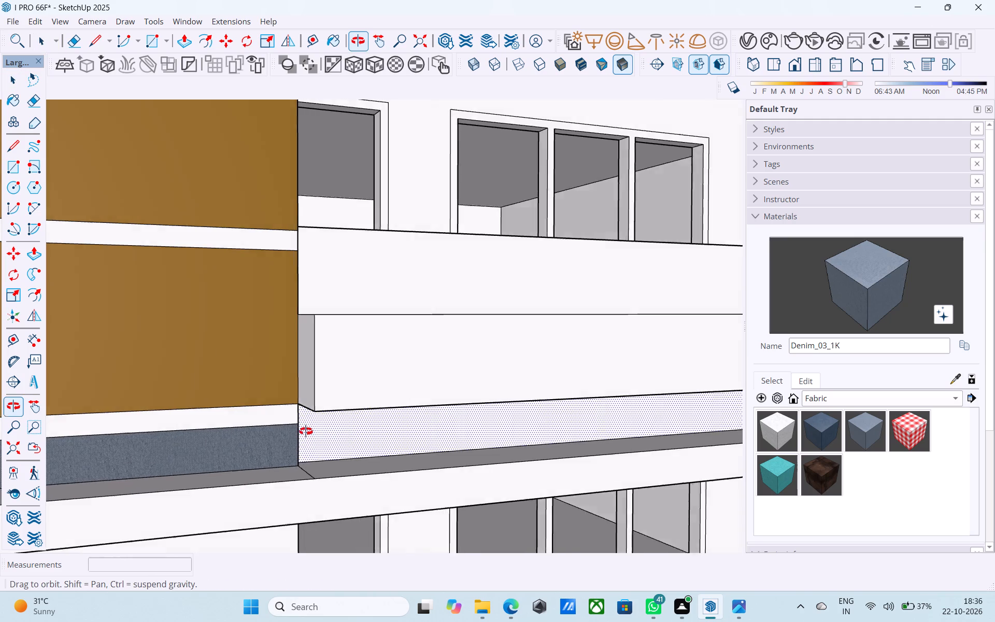
middle_click_drag(306, 431, 221, 394)
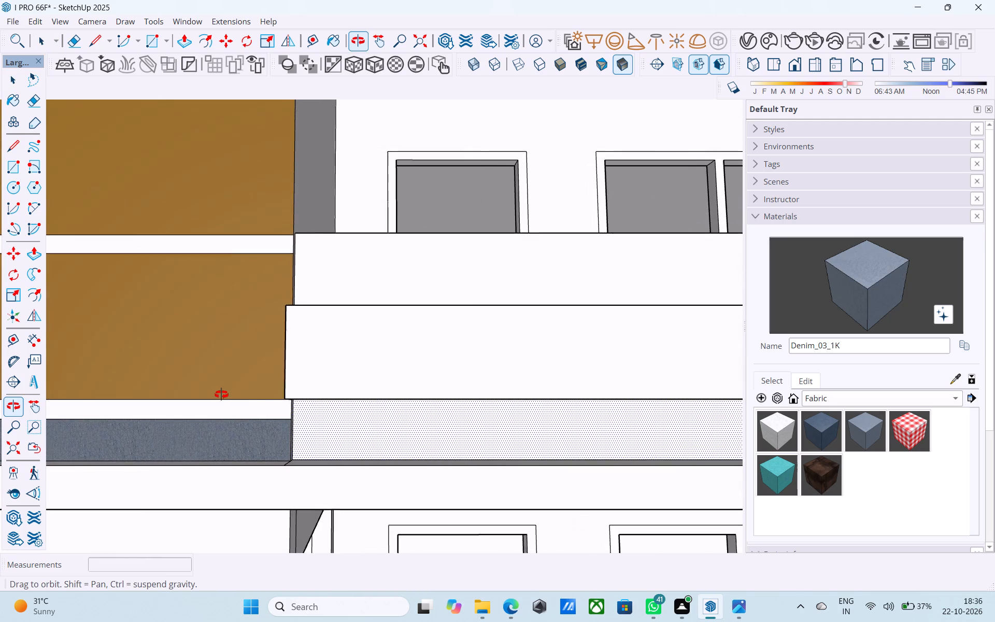
middle_click_drag(221, 394, 220, 394)
key("p")
left_click(347, 421)
left_click(279, 421)
left_click(348, 420)
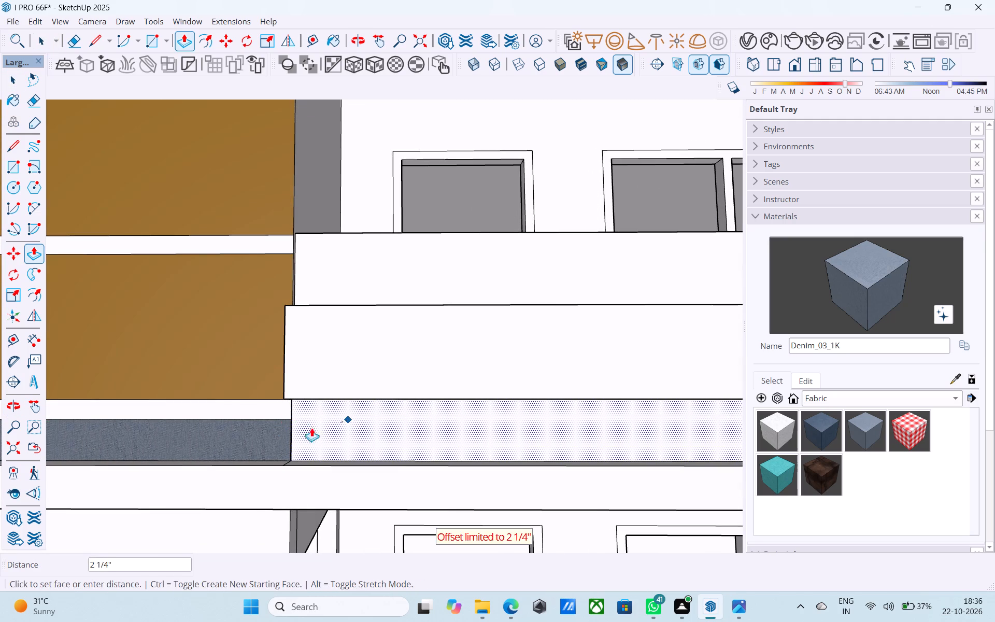
left_click(276, 433)
key("space")
Paint the band below the lower balcony parapet with Denim_03_1K.
left_click(876, 279)
left_click(379, 439)
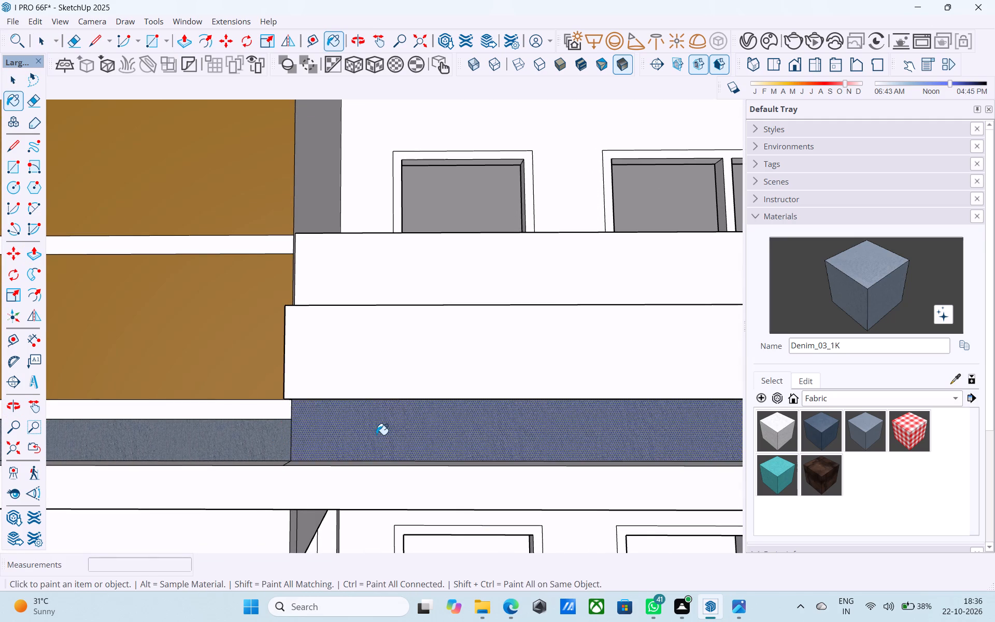
Save the model with the newly painted denim band below the lower balcony.
scroll(375, 431, "down", 6)
scroll(346, 437, "up", 4)
scroll(345, 437, "down", 12)
scroll(336, 439, "down", 11)
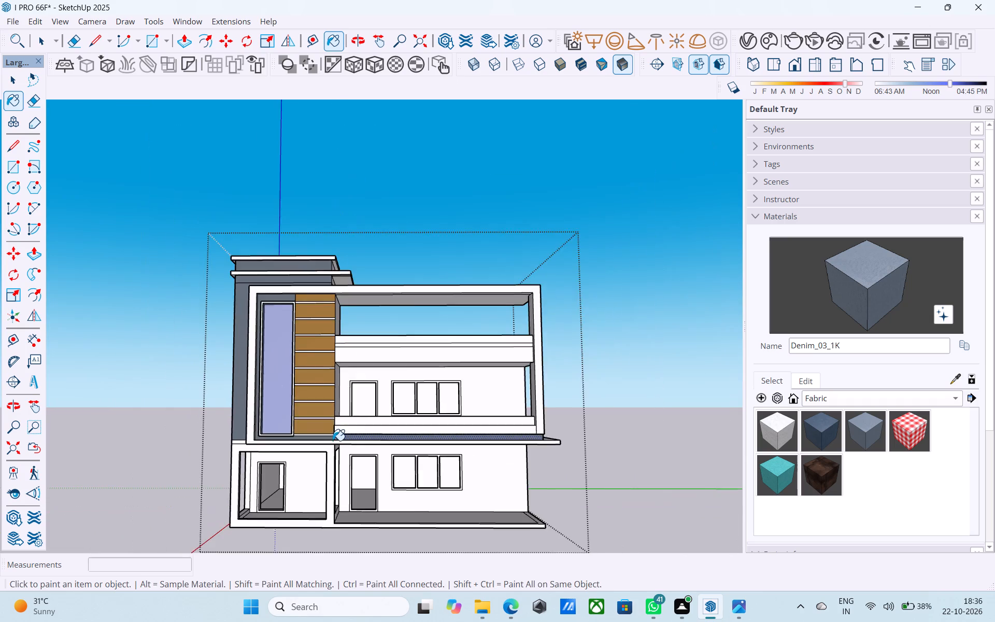
middle_click_drag(333, 441, 196, 457)
key("space")
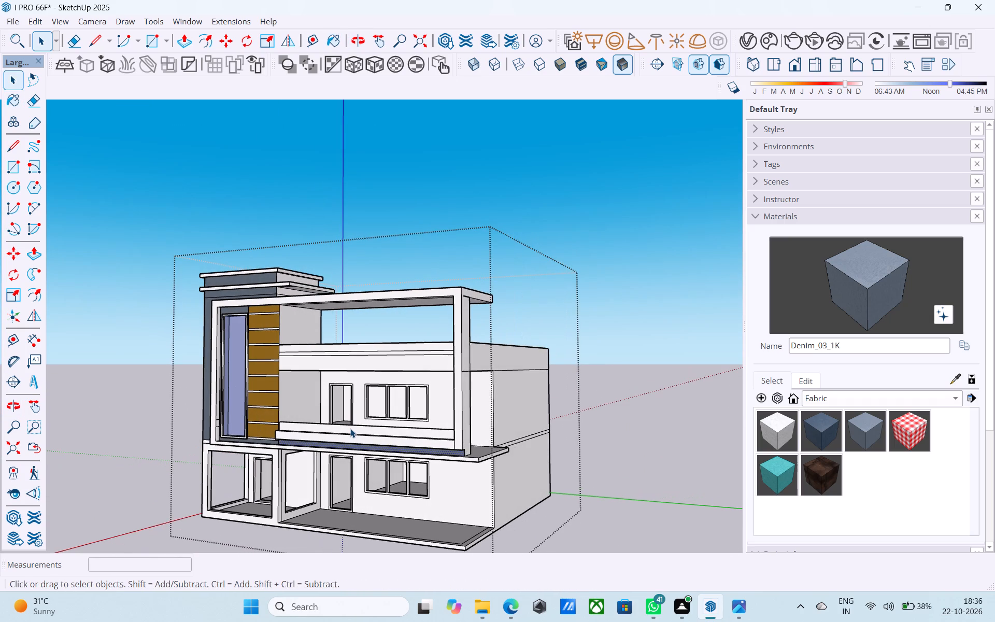
key("ctrl+s")
key("space")
Examine the whole house from the front, both sides and above, checking the painted facade and frame.
middle_click_drag(357, 422, 351, 435)
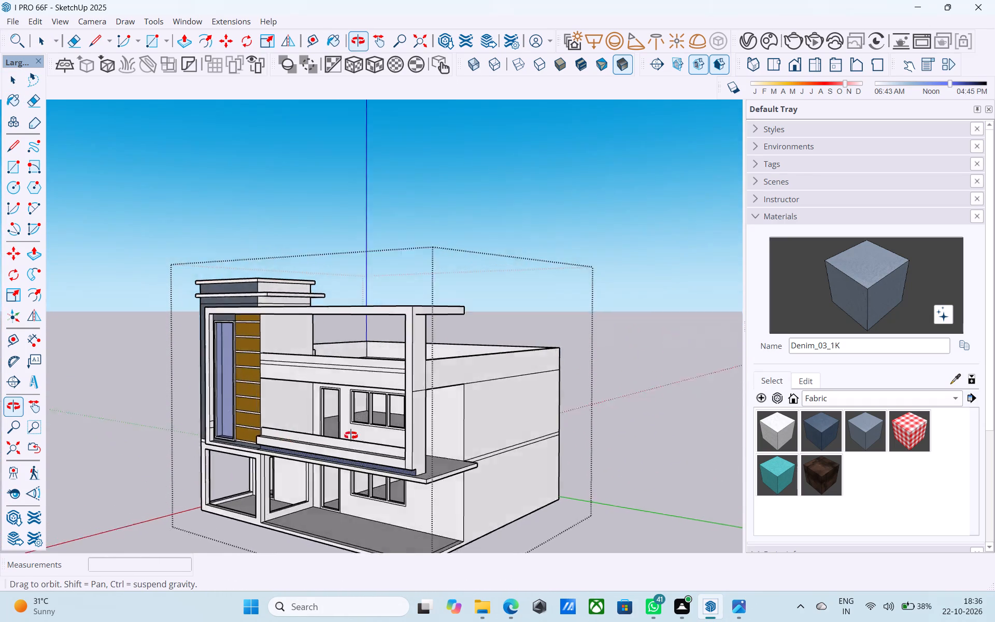
middle_click_drag(351, 435, 621, 373)
scroll(574, 344, "down", 3)
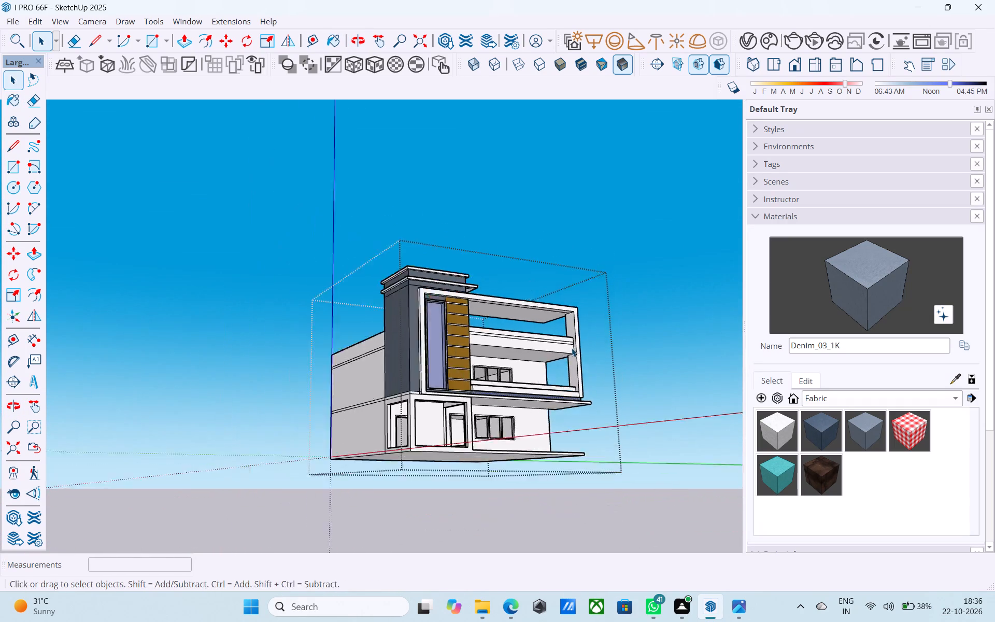
scroll(572, 348, "down", 1)
middle_click_drag(570, 349, 387, 415)
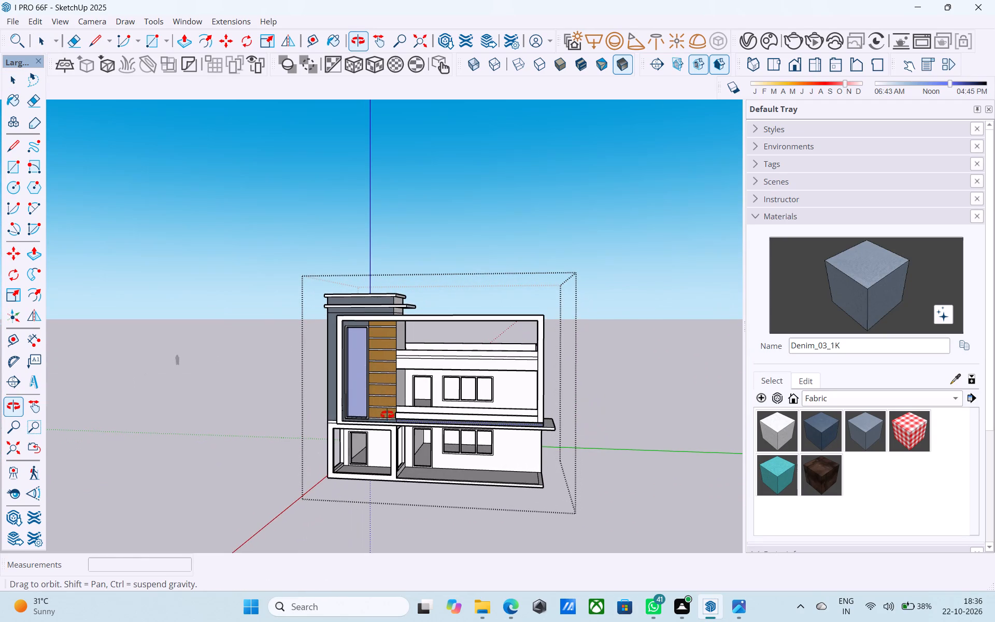
middle_click_drag(387, 415, 404, 398)
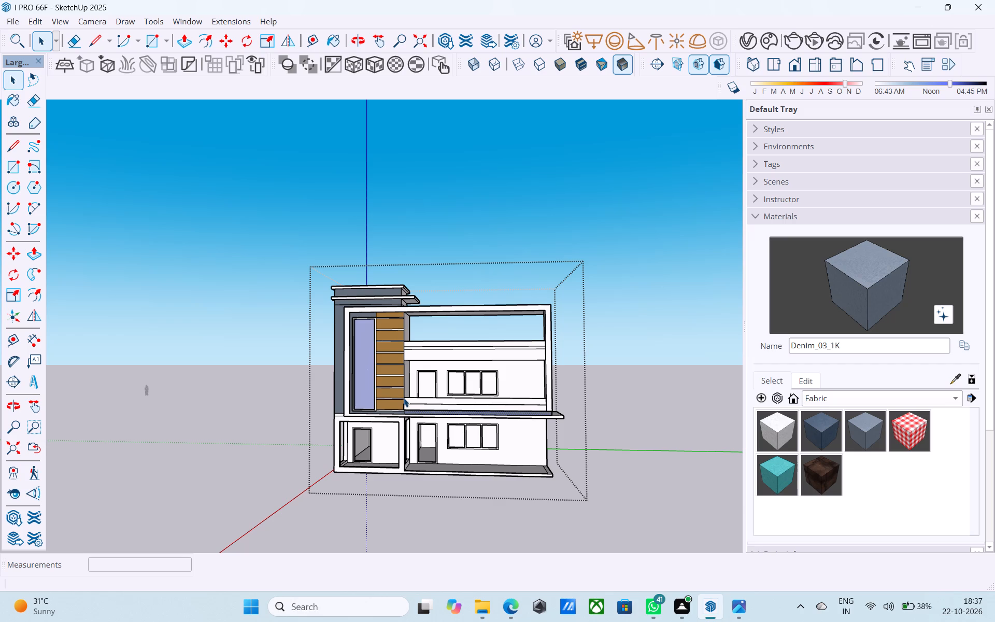
scroll(479, 413, "down", 5)
middle_click(479, 414)
scroll(447, 390, "up", 5)
scroll(358, 402, "up", 4)
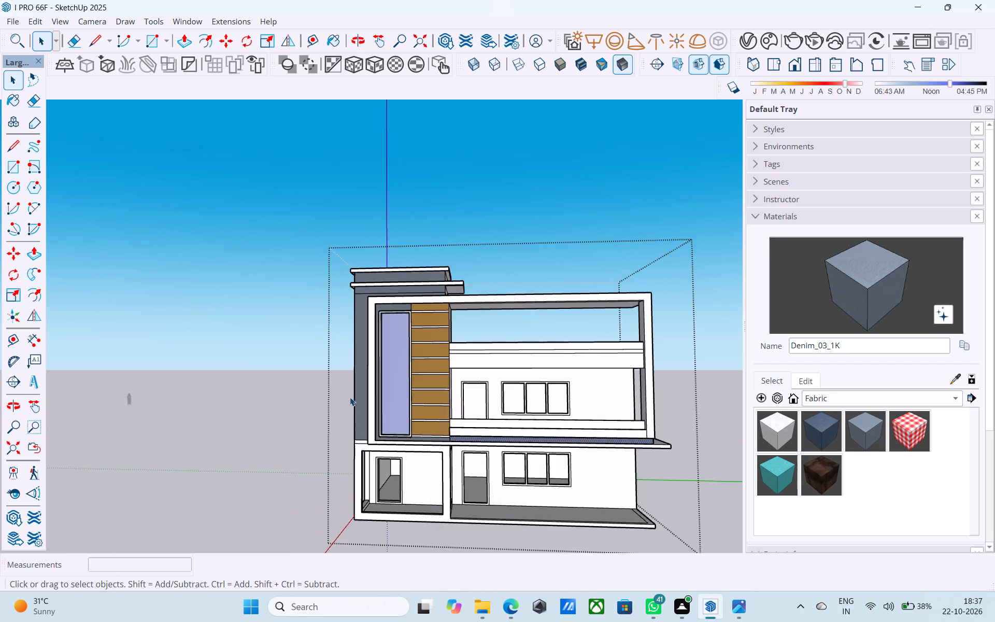
scroll(350, 397, "up", 2)
scroll(335, 389, "down", 4)
middle_click_drag(335, 397, 444, 421)
scroll(527, 373, "up", 3)
scroll(545, 343, "down", 2)
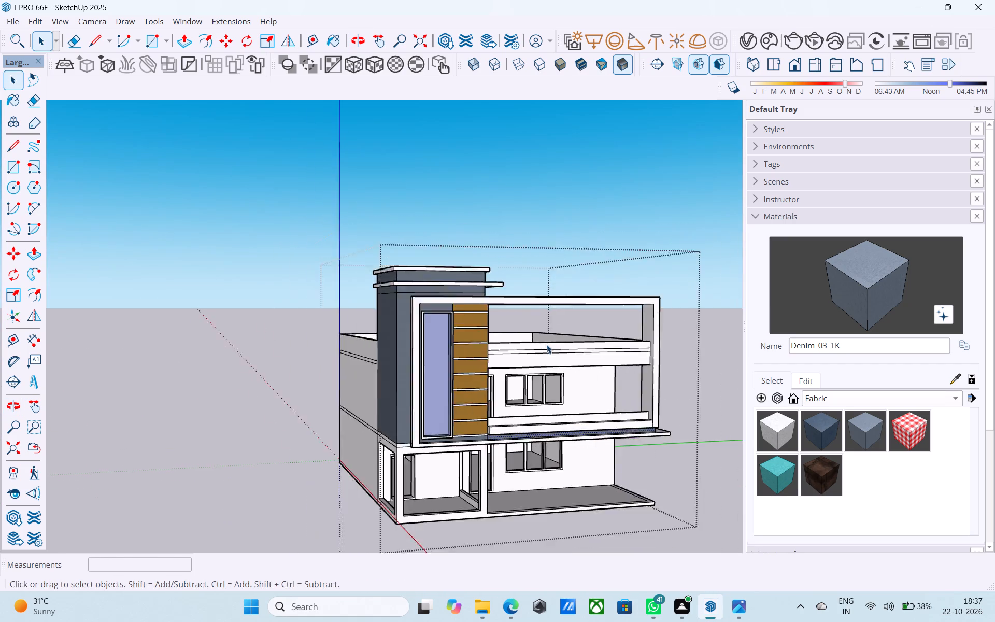
scroll(547, 345, "down", 2)
middle_click_drag(544, 356, 492, 384)
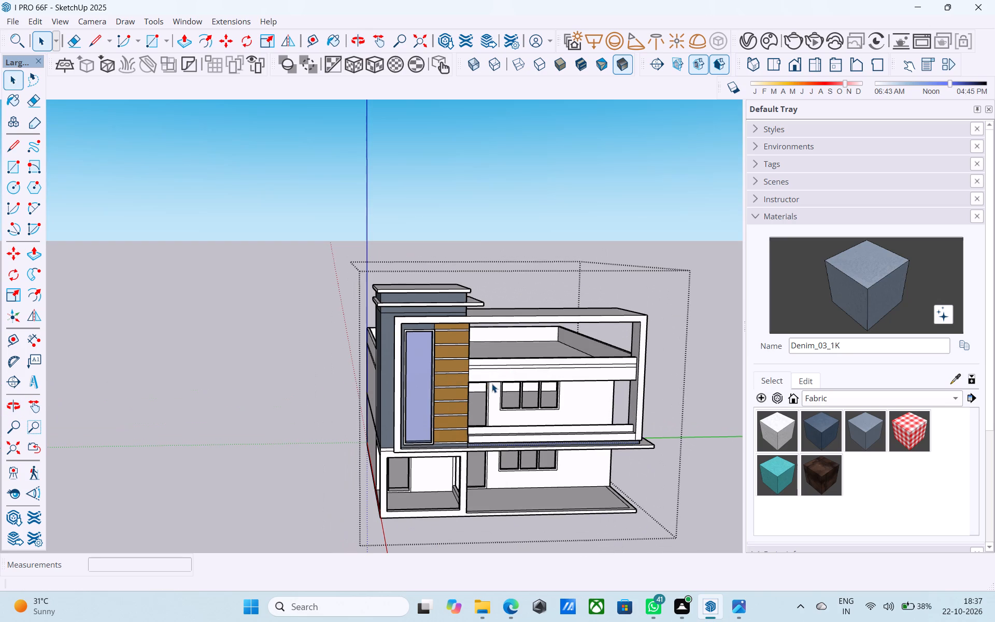
middle_click_drag(492, 384, 386, 404)
scroll(481, 251, "up", 2)
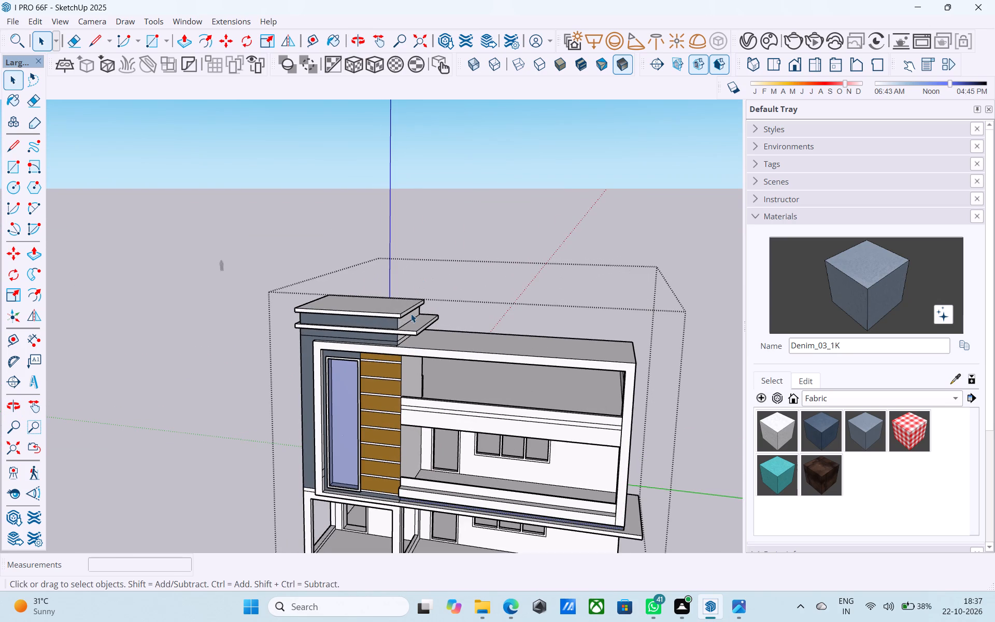
Erase the short stray edge on the underside of the white frame above the ochre panels.
middle_click_drag(411, 314, 468, 243)
scroll(461, 331, "up", 4)
middle_click_drag(461, 368, 473, 252)
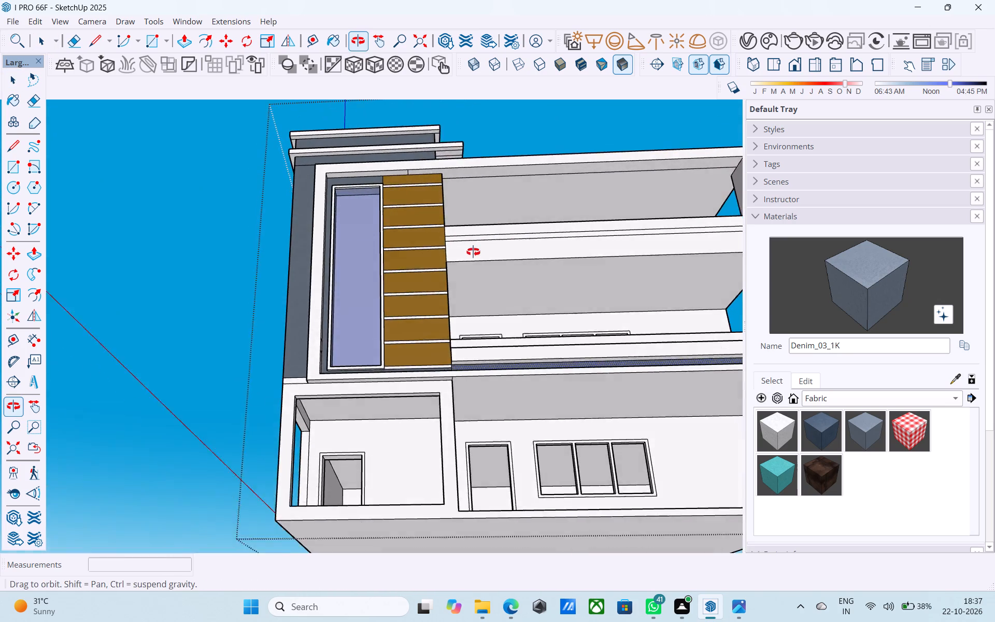
middle_click_drag(473, 252, 472, 250)
scroll(459, 253, "up", 1)
scroll(450, 256, "down", 3)
scroll(402, 162, "up", 3)
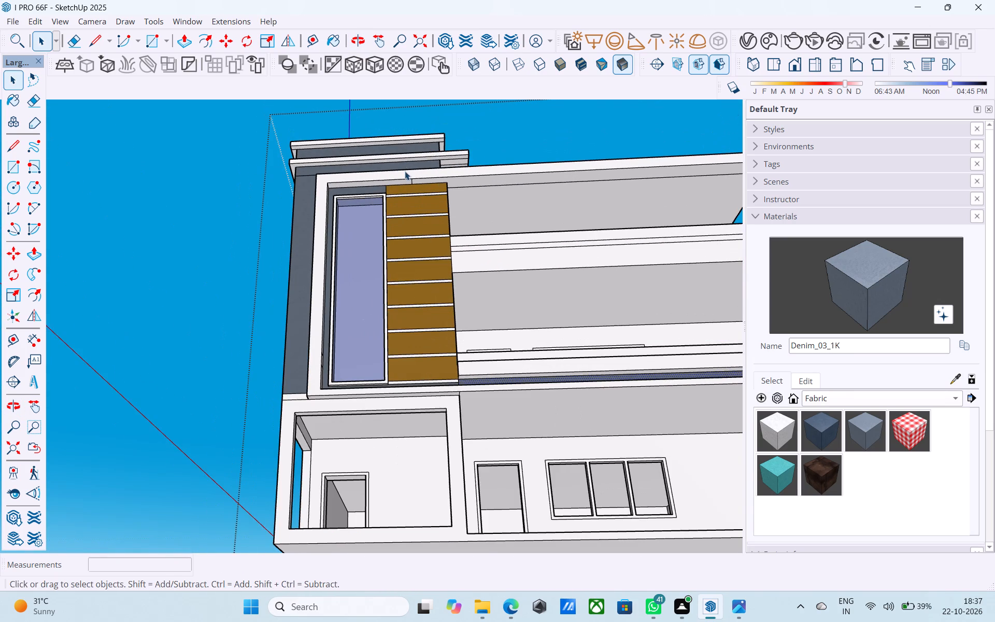
key("e")
scroll(416, 191, "up", 12)
left_click_drag(408, 165, 405, 165)
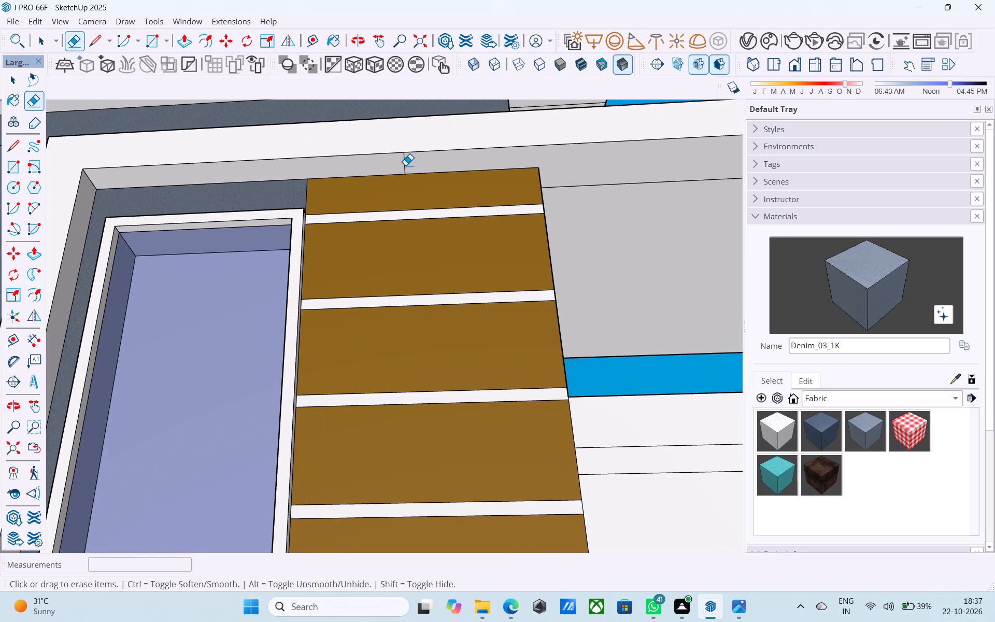
left_click_drag(405, 165, 403, 165)
Erase the stray edges at the bottom of the white frame's inner side beside the tall window, and save the model.
scroll(409, 181, "down", 4)
middle_click_drag(404, 190, 280, 486)
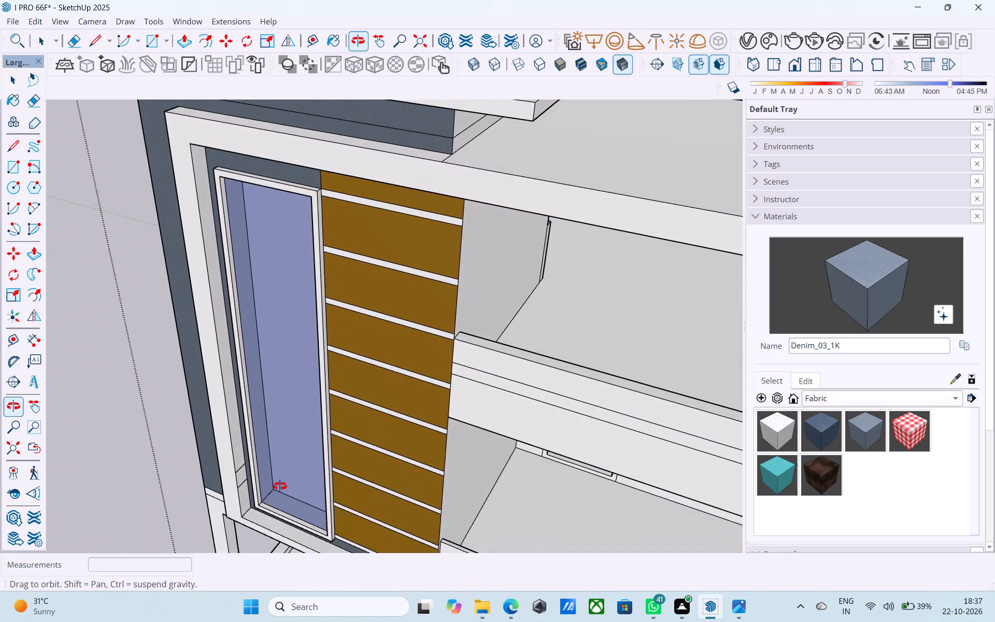
middle_click_drag(280, 486, 269, 488)
scroll(267, 488, "up", 5)
left_click(245, 470)
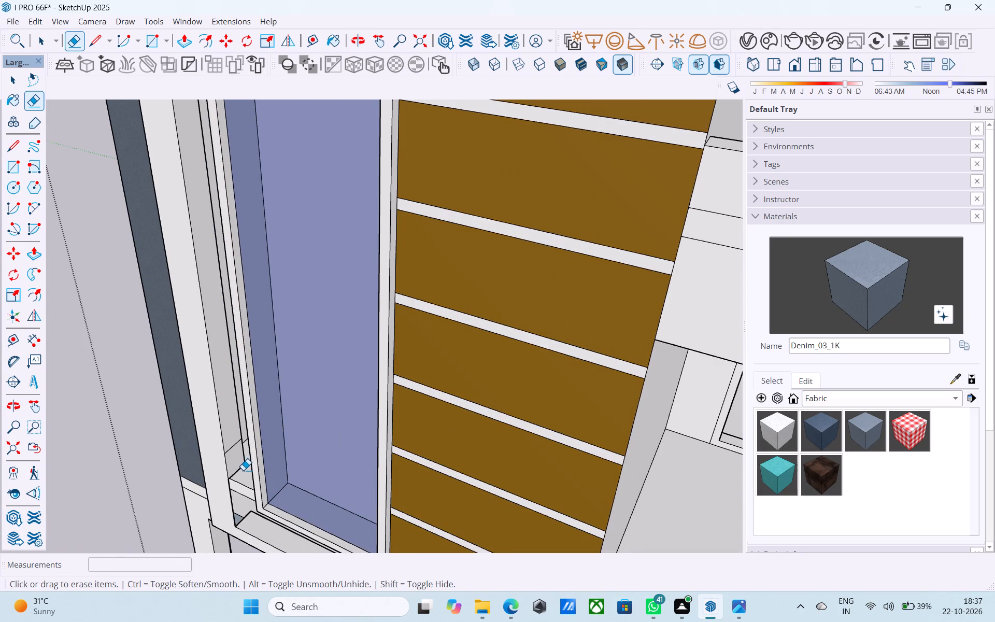
key("ctrl+z")
left_click(237, 467)
left_click_drag(235, 454, 233, 451)
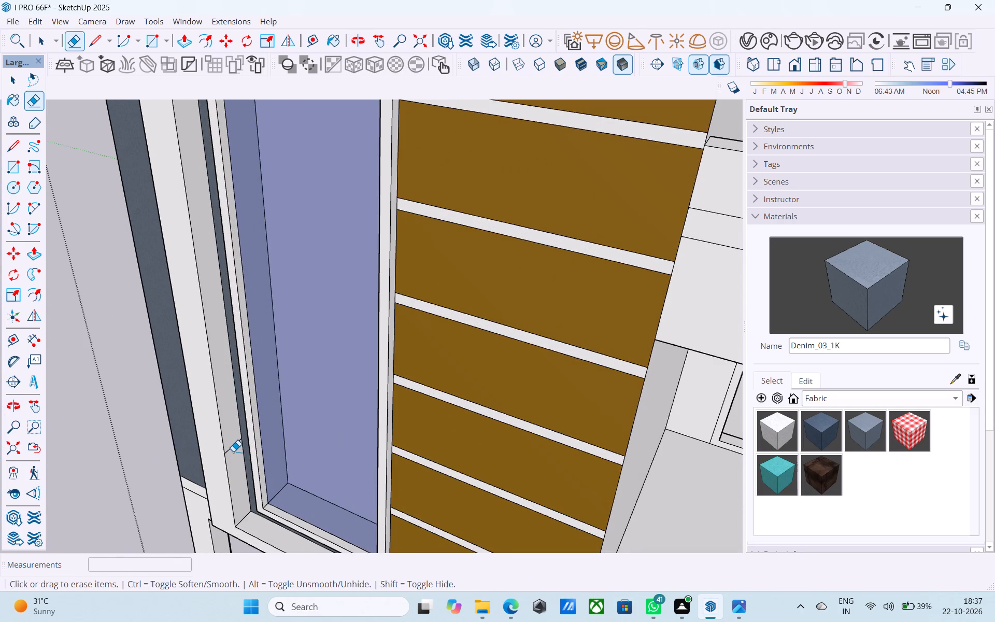
left_click_drag(233, 451, 233, 448)
key("ctrl+s")
Examine the cleaned-up facade, tower and balconies from several angles and distances.
scroll(231, 445, "down", 3)
middle_click_drag(231, 445, 465, 385)
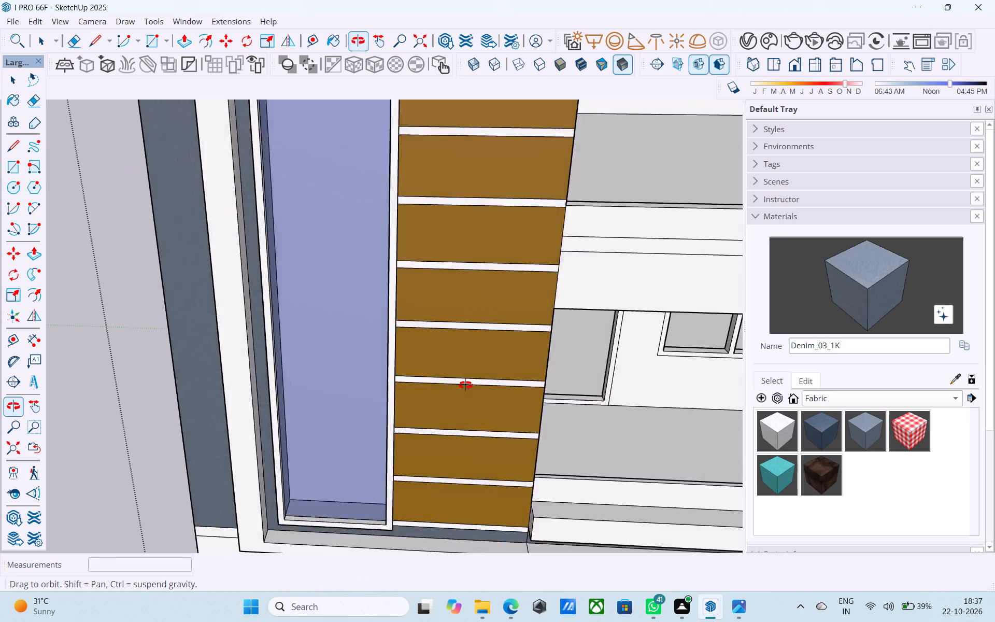
middle_click_drag(465, 385, 639, 348)
scroll(219, 422, "down", 5)
middle_click_drag(281, 396, 346, 301)
scroll(391, 304, "up", 1)
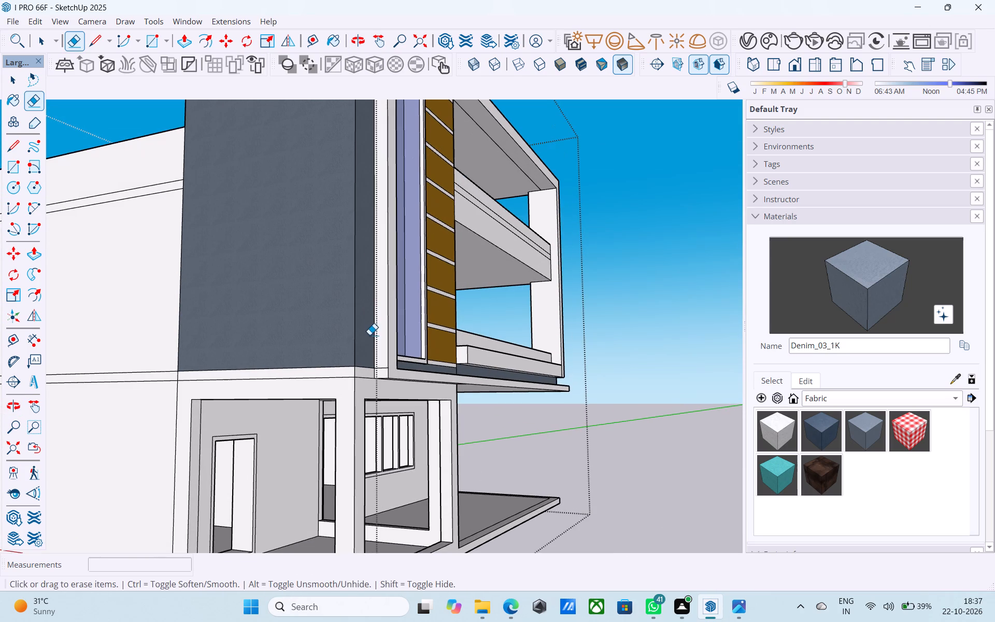
scroll(372, 336, "down", 8)
middle_click_drag(376, 338, 275, 362)
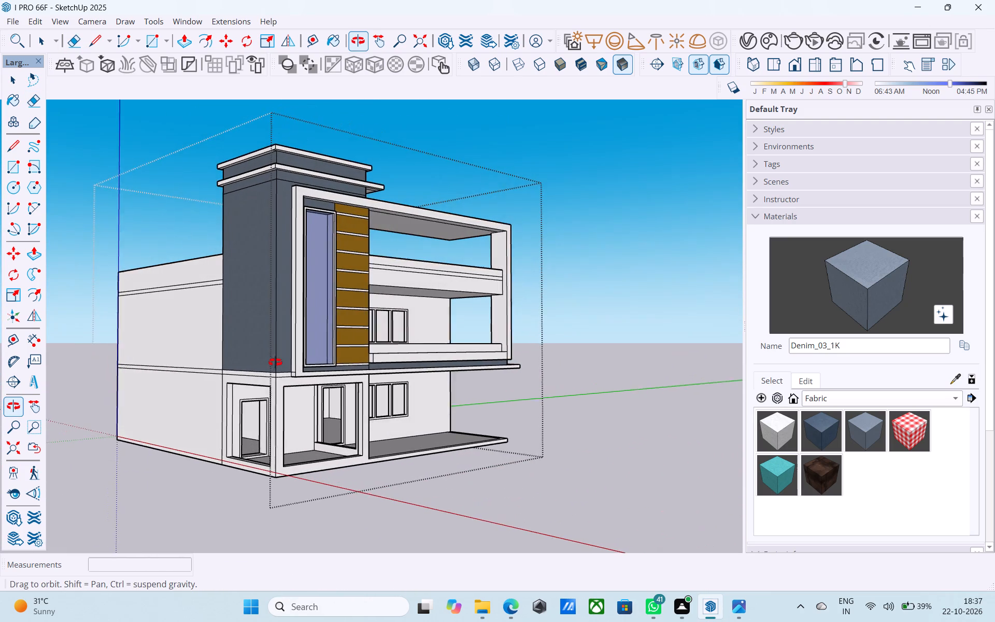
middle_click_drag(275, 362, 258, 341)
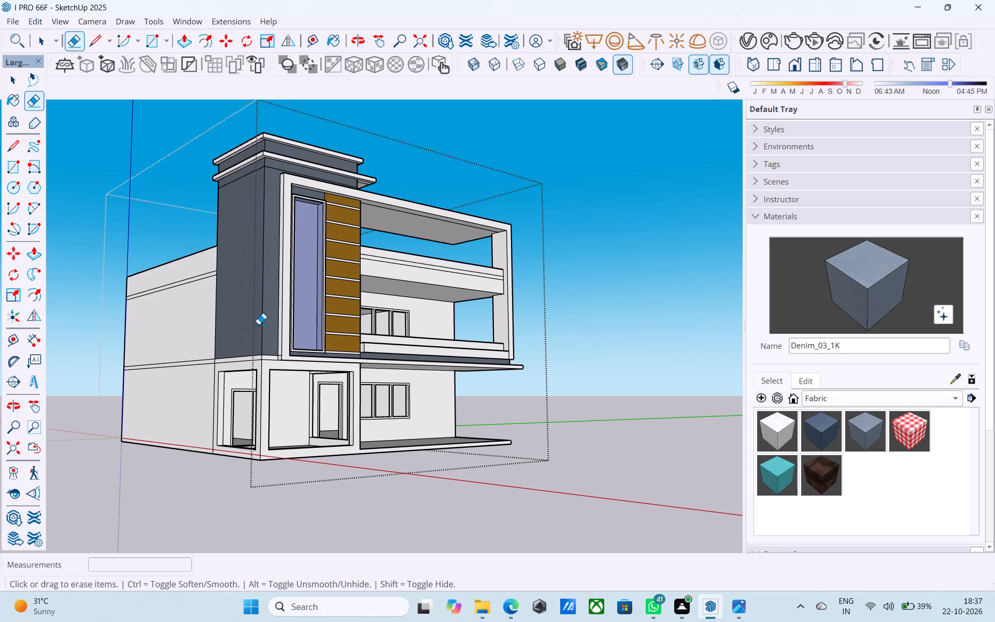
scroll(258, 324, "down", 2)
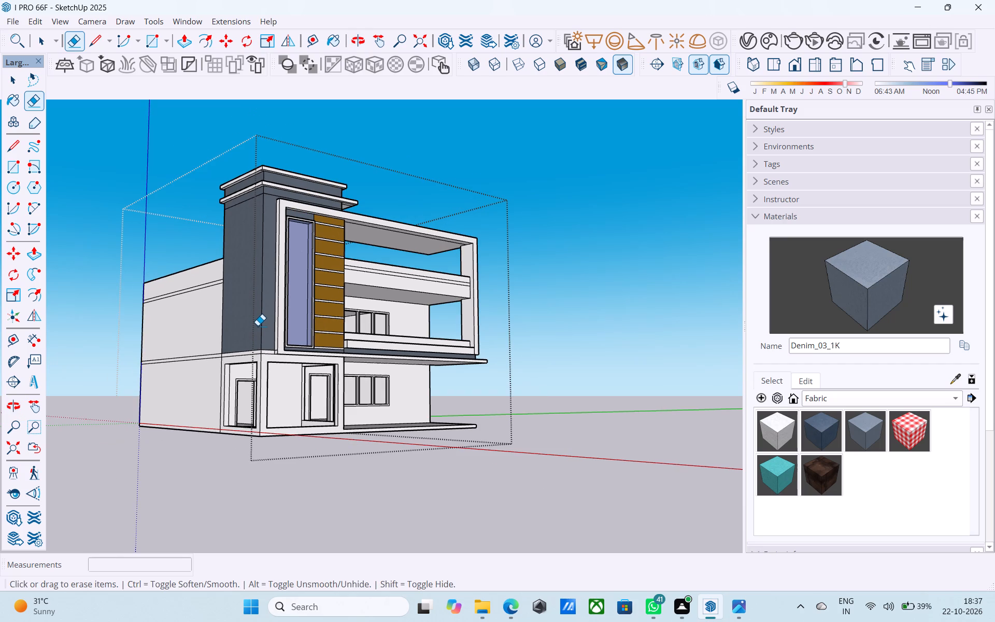
scroll(258, 326, "down", 1)
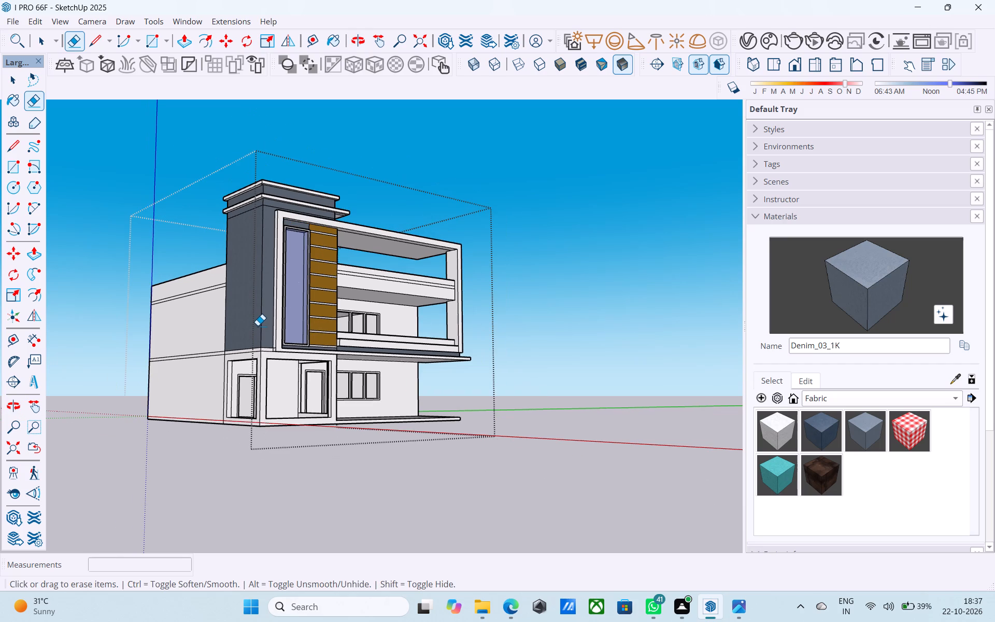
scroll(258, 326, "down", 1)
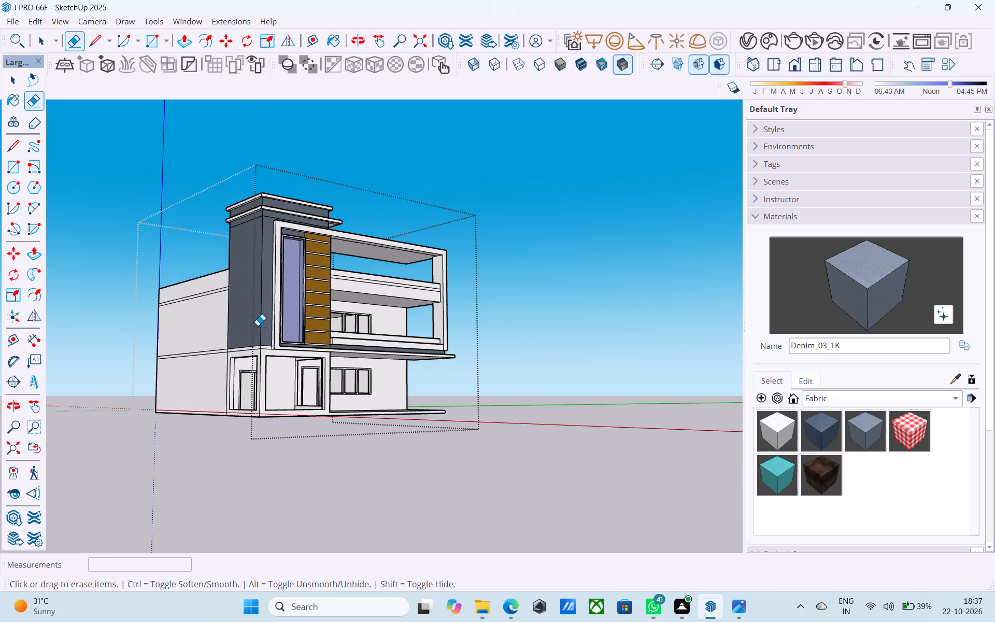
scroll(257, 326, "down", 3)
middle_click_drag(336, 330, 175, 396)
scroll(236, 306, "up", 3)
scroll(287, 323, "up", 4)
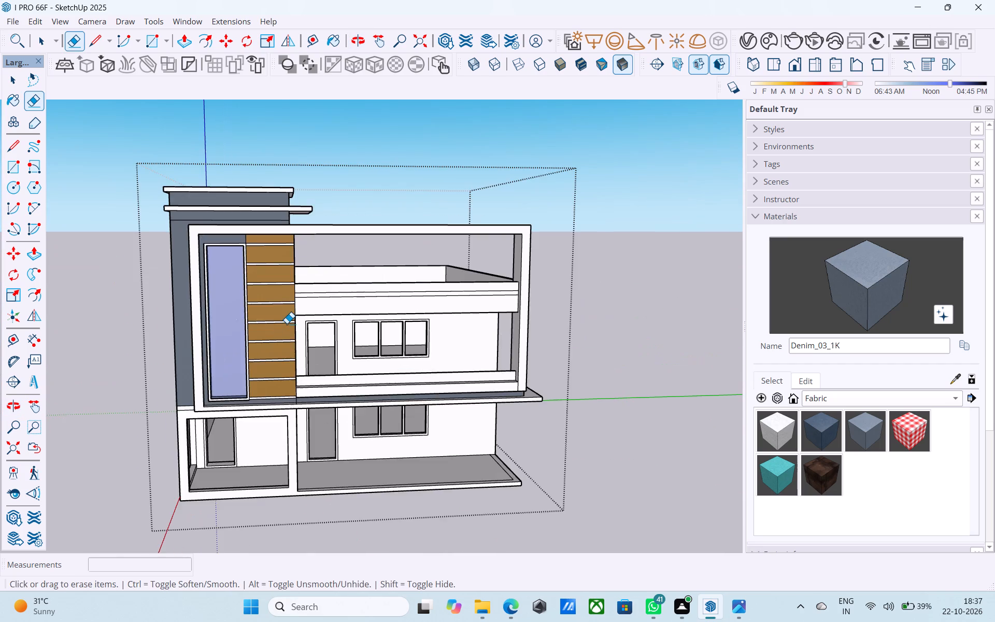
middle_click_drag(300, 334, 444, 287)
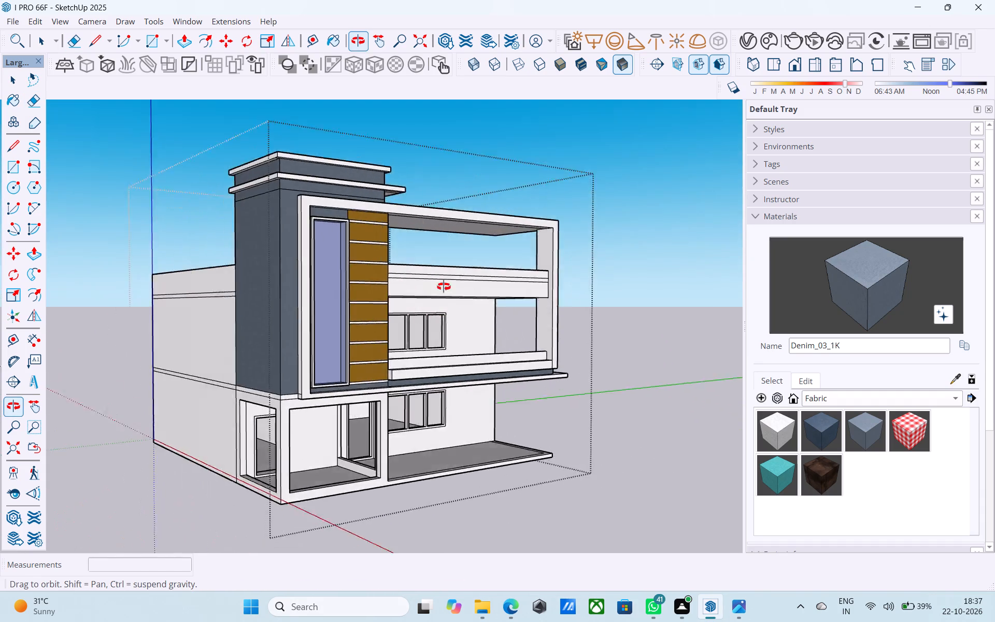
middle_click_drag(444, 287, 192, 297)
middle_click_drag(454, 290, 649, 330)
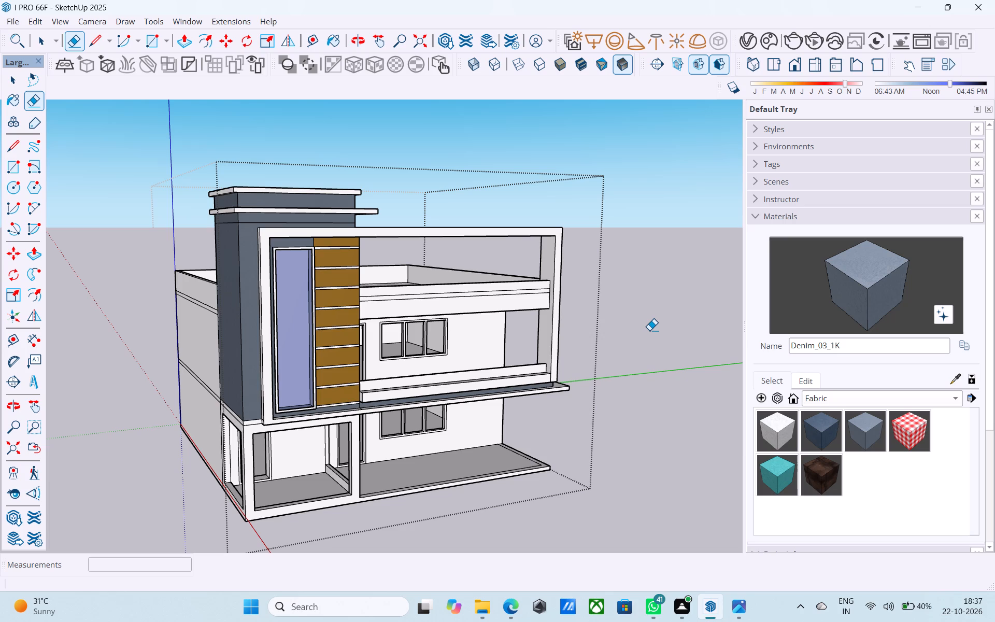
scroll(649, 330, "down", 2)
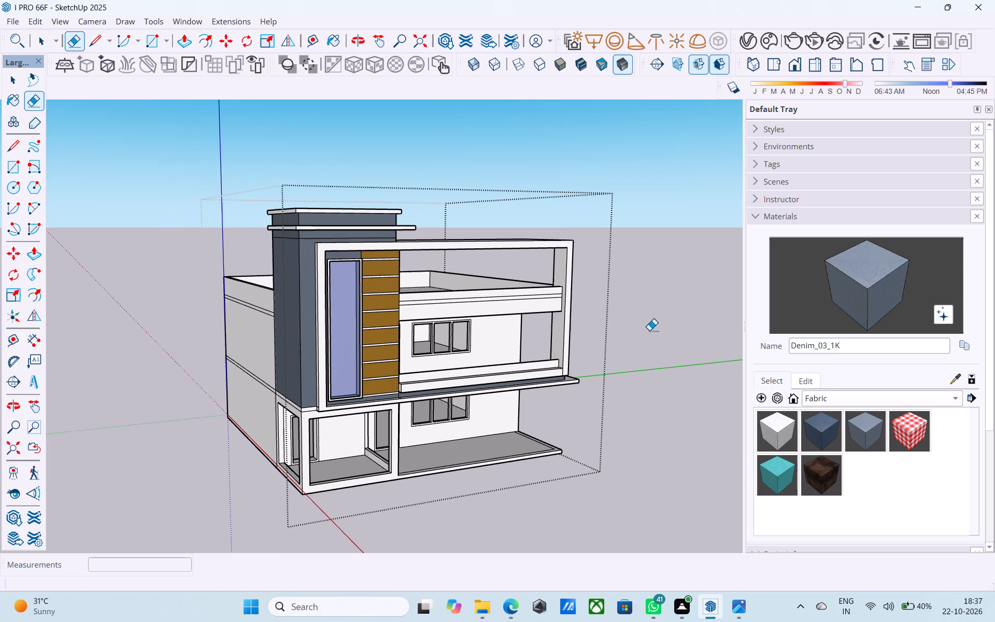
scroll(649, 330, "down", 1)
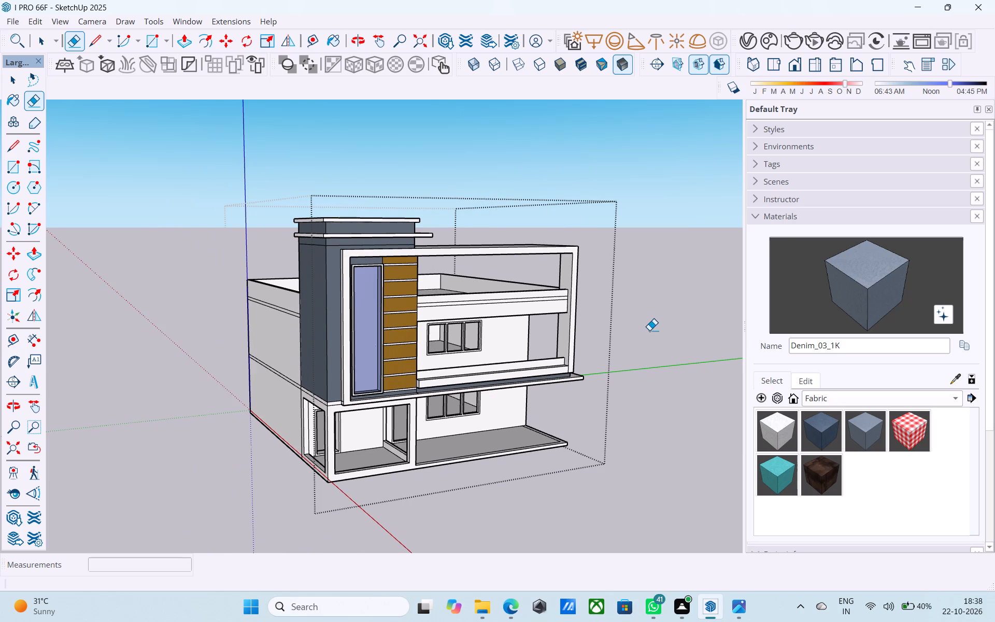
scroll(649, 330, "down", 5)
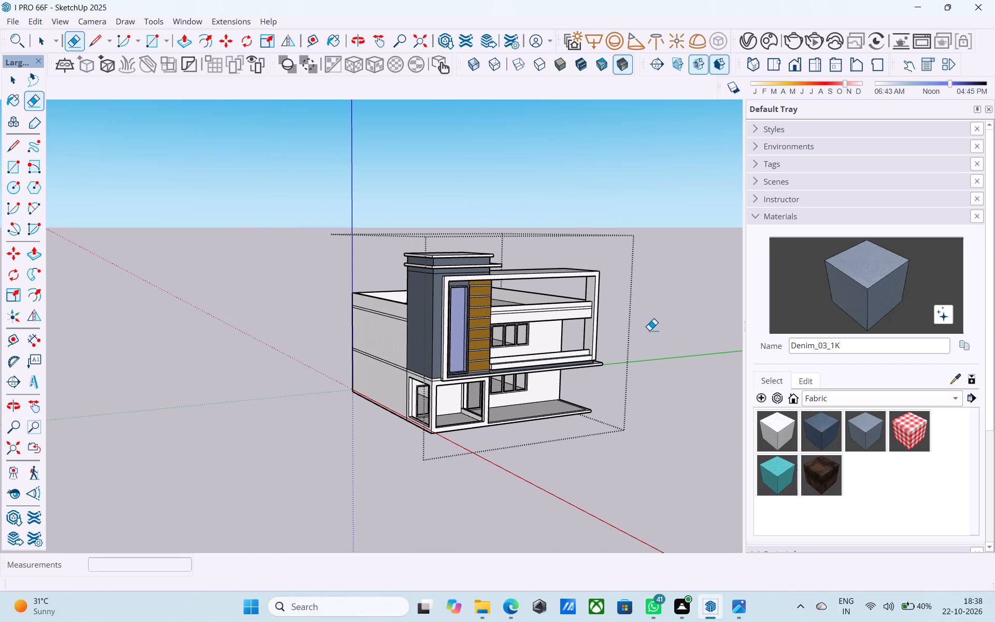
scroll(649, 330, "down", 3)
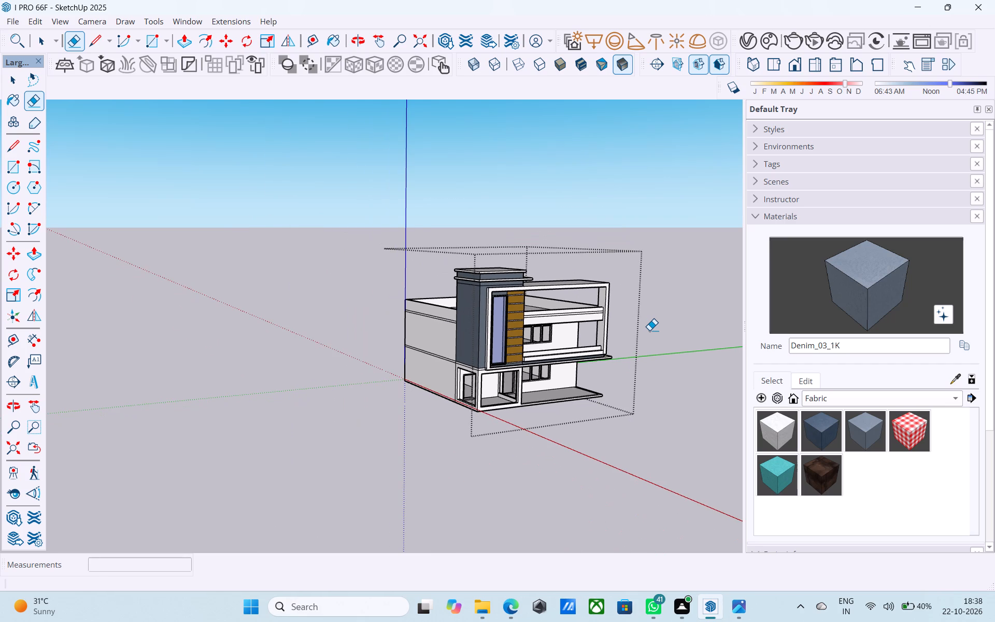
scroll(649, 330, "down", 1)
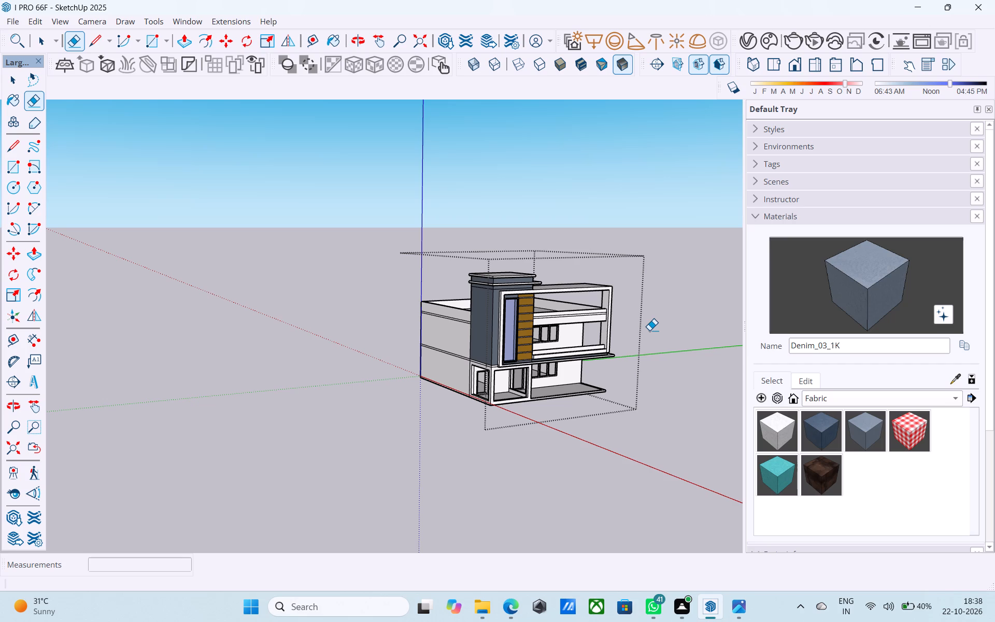
middle_click_drag(649, 330, 610, 340)
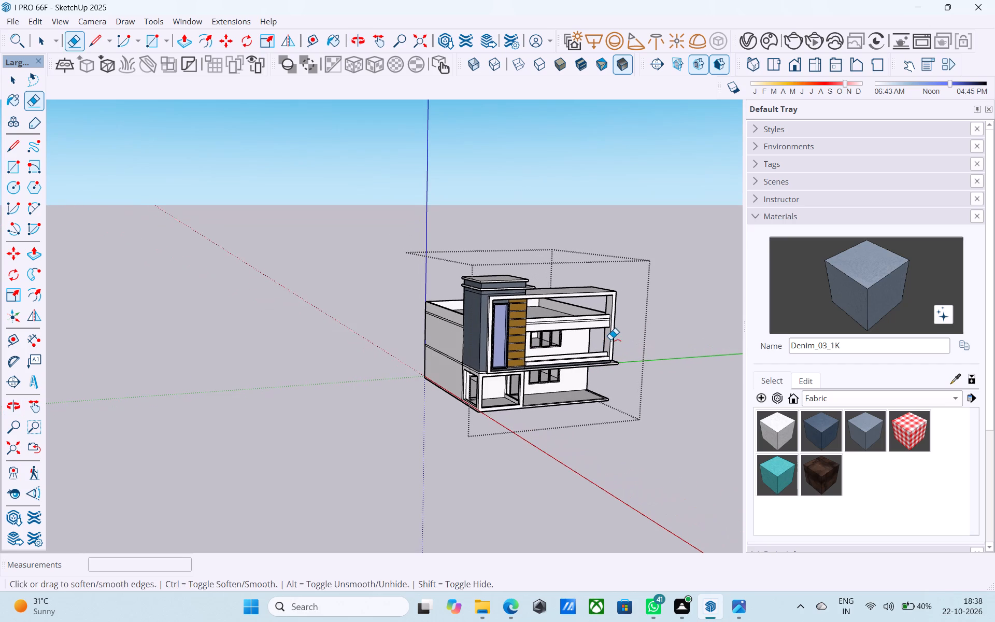
Save the model.
key("ctrl+s")
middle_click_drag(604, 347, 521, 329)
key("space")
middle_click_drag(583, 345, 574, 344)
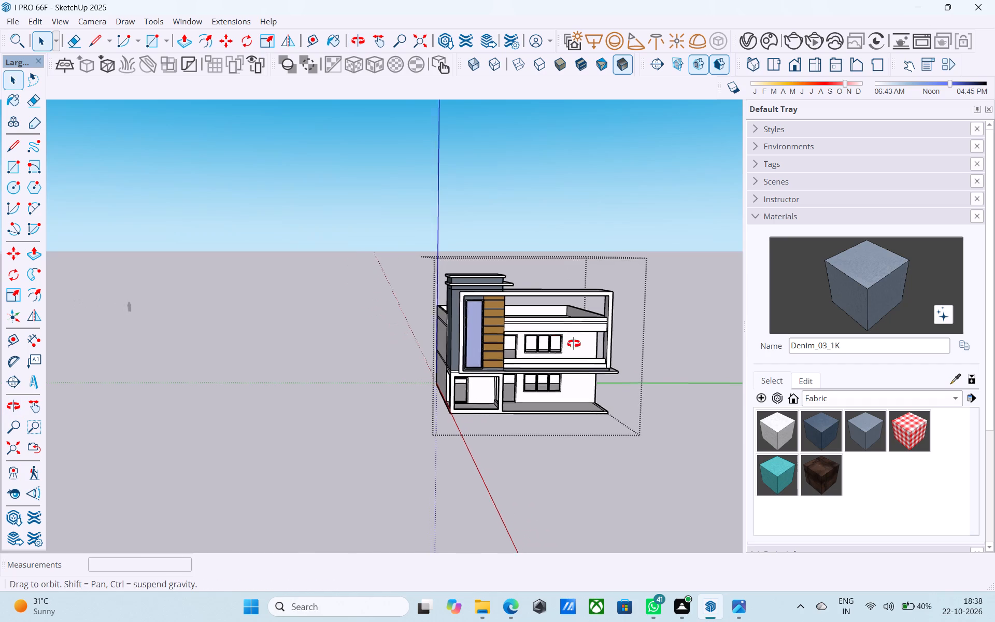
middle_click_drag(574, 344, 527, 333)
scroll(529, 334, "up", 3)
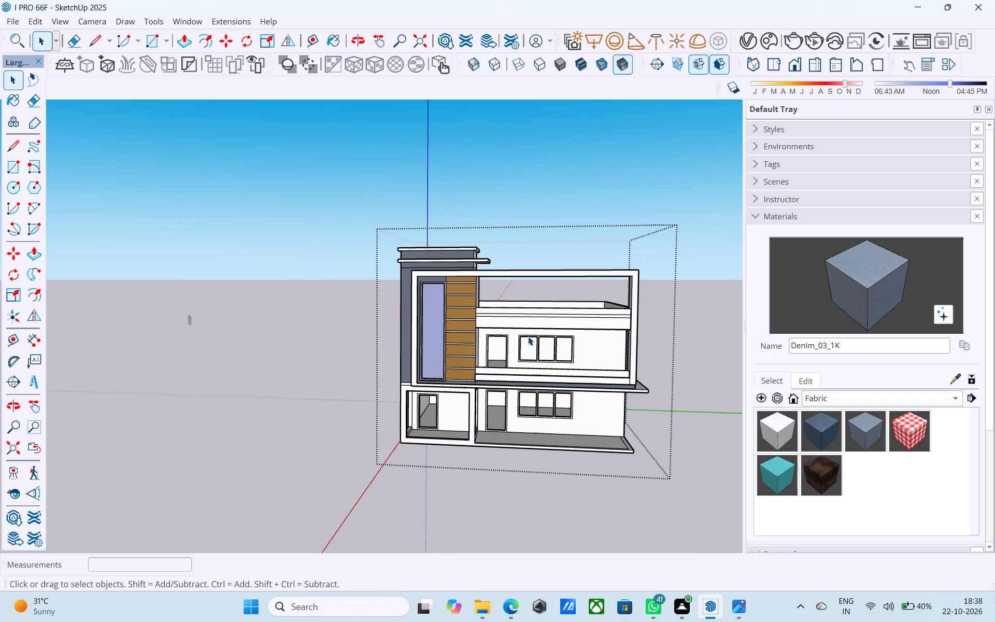
Examine the house's facade, tower, balconies and roof side from several angles and distances.
scroll(480, 353, "down", 2)
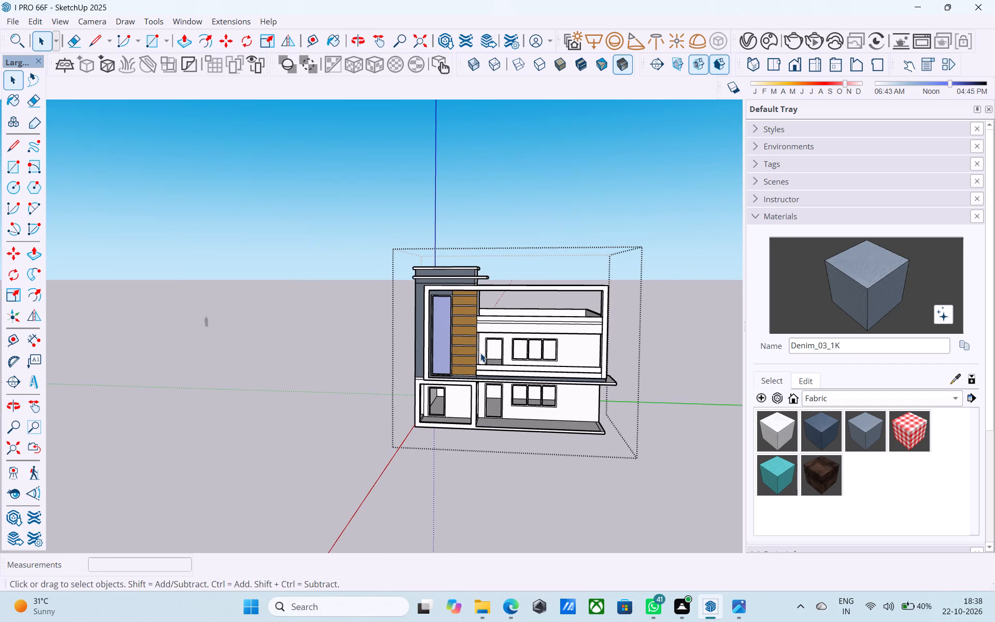
scroll(480, 353, "down", 4)
middle_click_drag(480, 353, 483, 358)
middle_click_drag(513, 356, 514, 372)
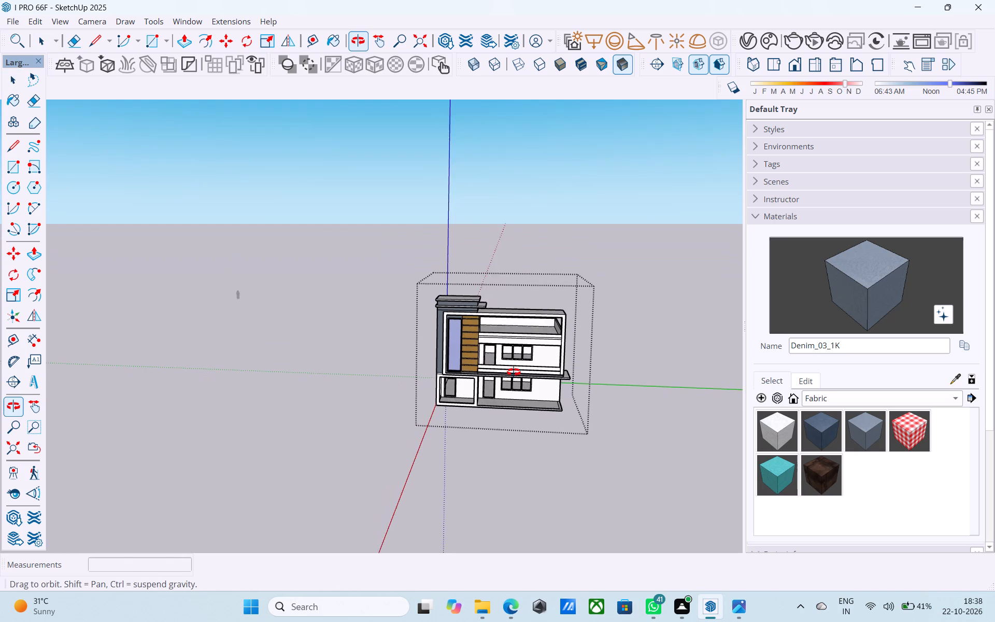
middle_click_drag(514, 372, 519, 417)
scroll(567, 390, "up", 12)
middle_click_drag(556, 384, 550, 383)
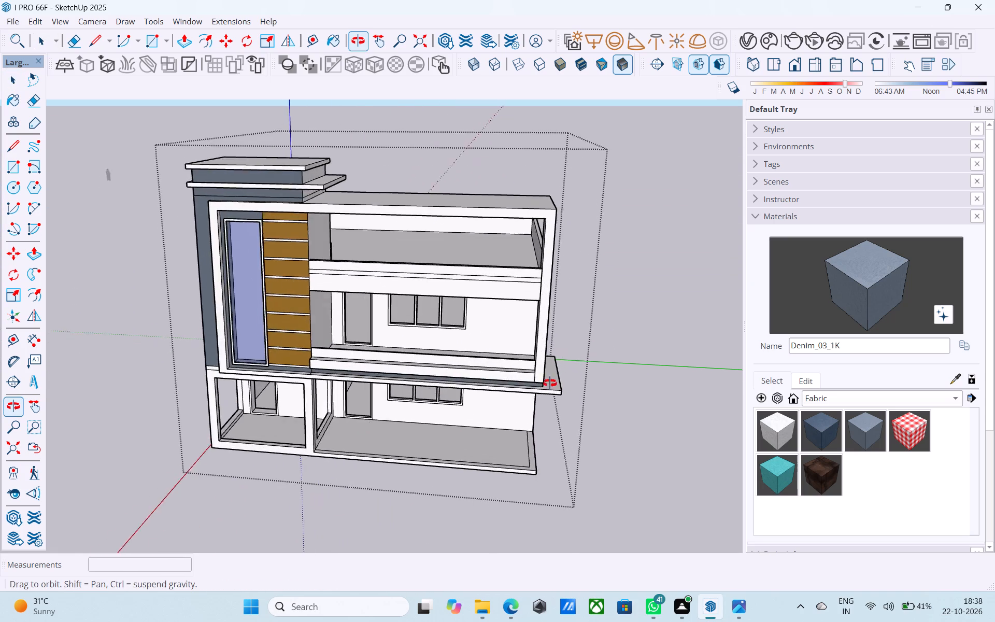
middle_click_drag(550, 383, 323, 384)
scroll(395, 330, "up", 2)
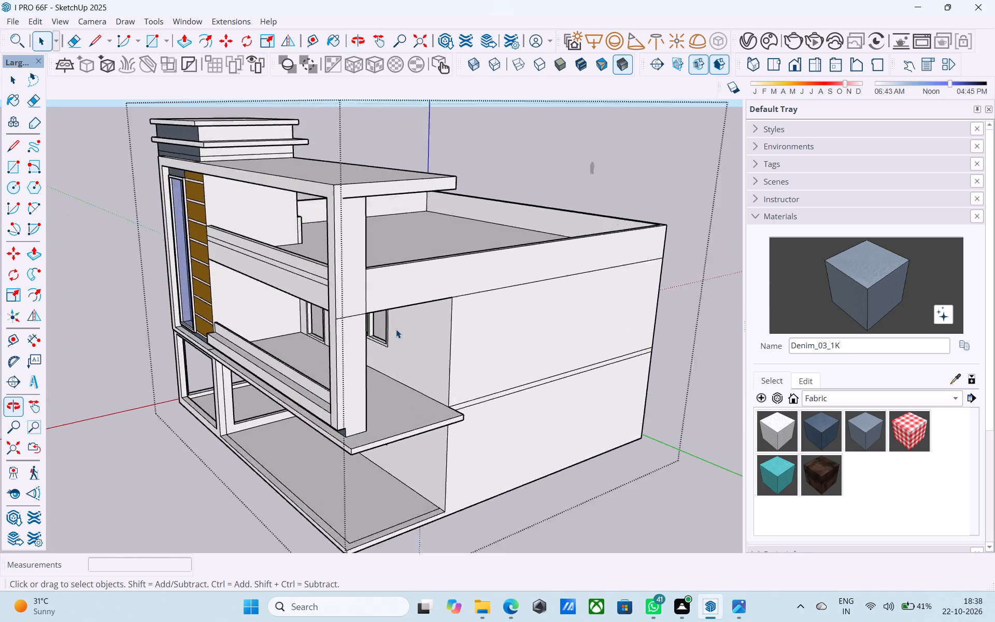
scroll(396, 329, "up", 5)
middle_click_drag(425, 324, 531, 298)
scroll(529, 294, "down", 5)
middle_click_drag(514, 315, 630, 291)
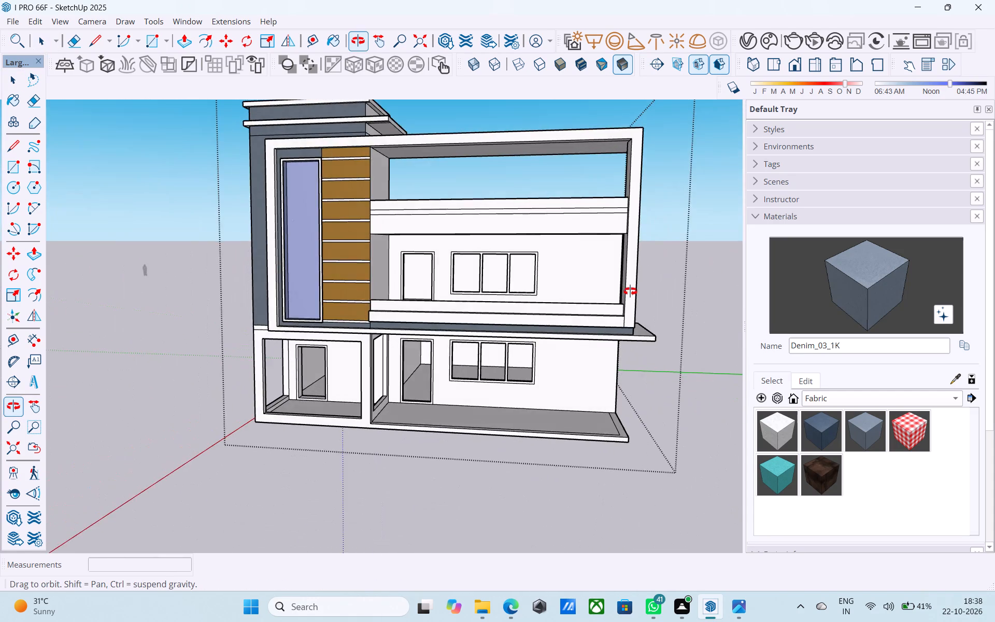
middle_click_drag(630, 291, 658, 248)
scroll(670, 247, "up", 1)
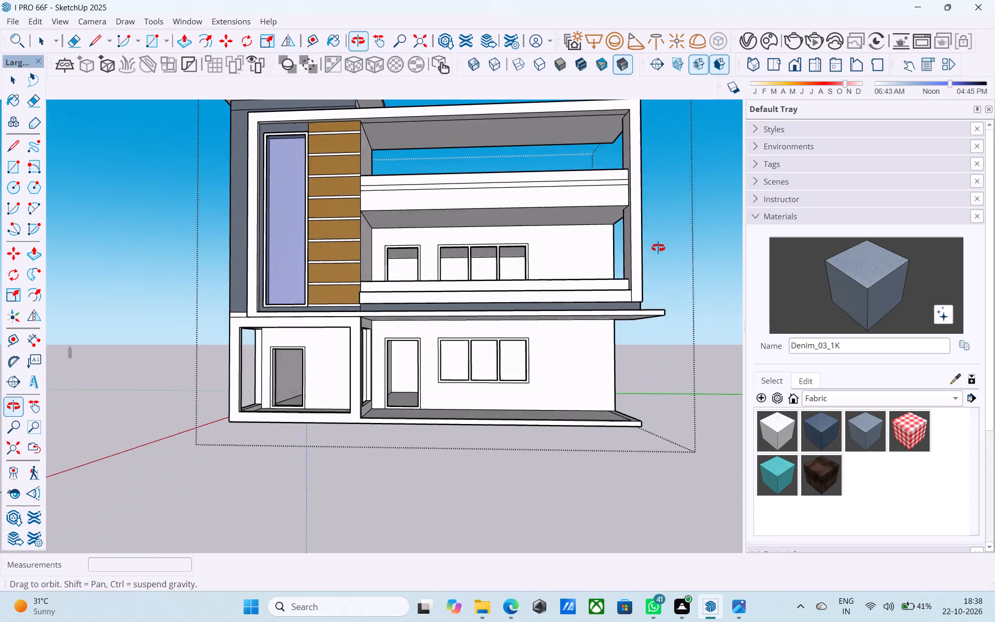
middle_click_drag(658, 248, 655, 245)
middle_click_drag(580, 296, 490, 329)
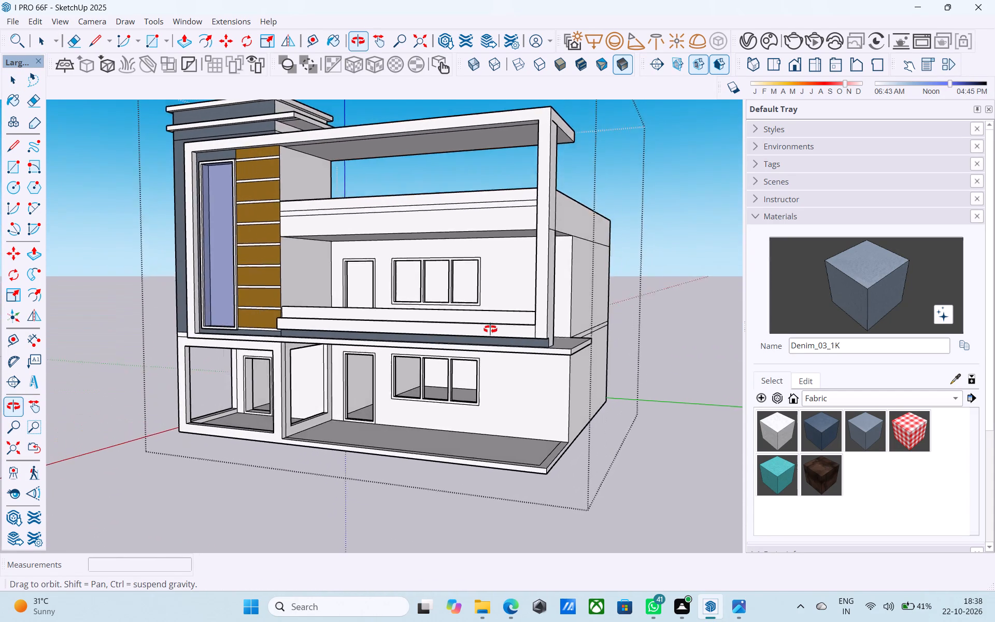
middle_click_drag(490, 329, 536, 367)
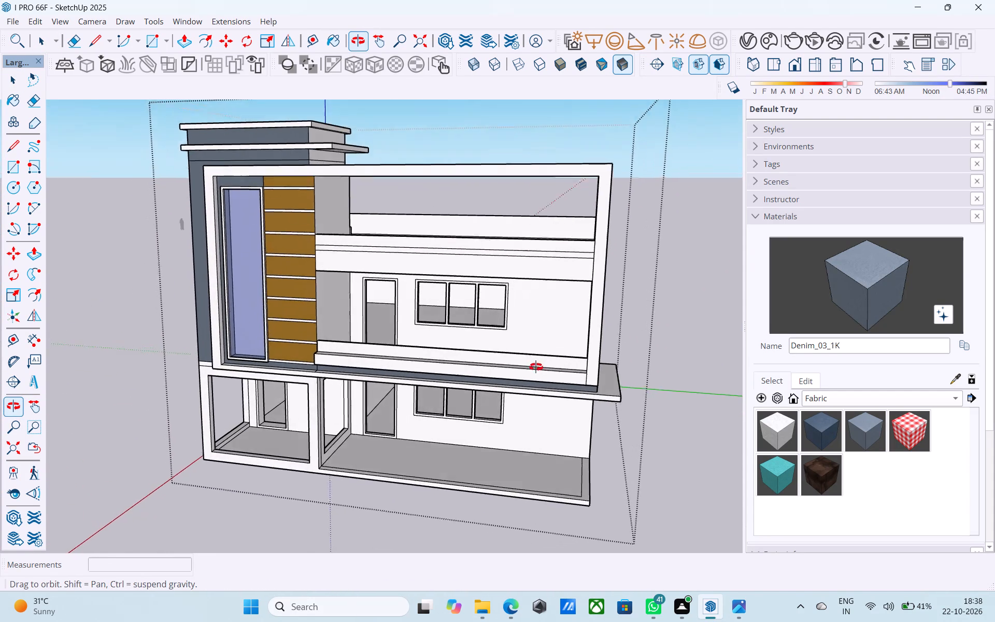
middle_click_drag(536, 367, 594, 351)
scroll(594, 351, "up", 4)
middle_click_drag(587, 372, 570, 272)
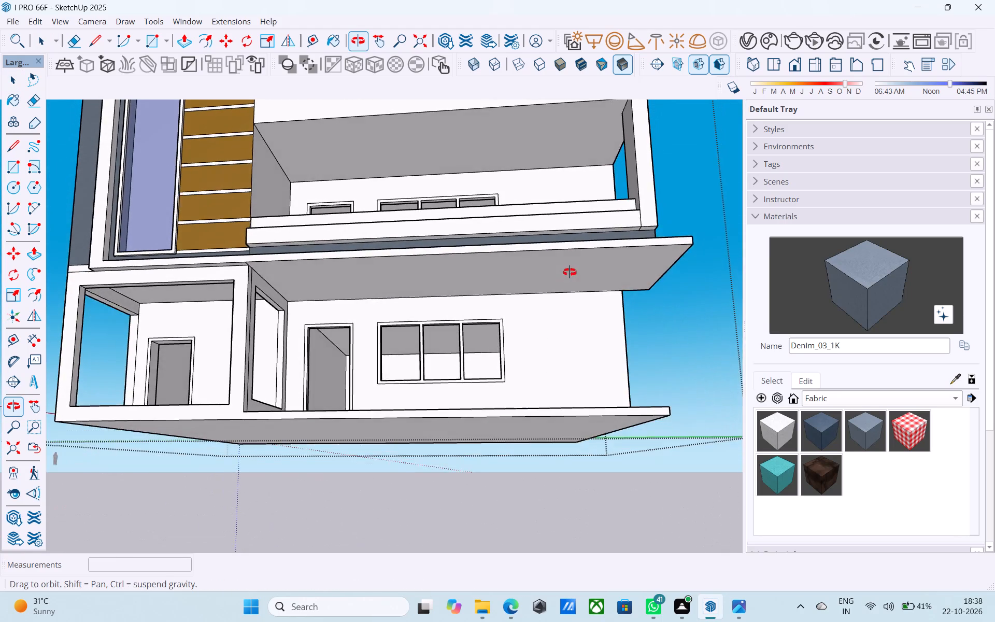
middle_click_drag(570, 272, 539, 430)
scroll(541, 429, "down", 11)
middle_click_drag(545, 423, 548, 377)
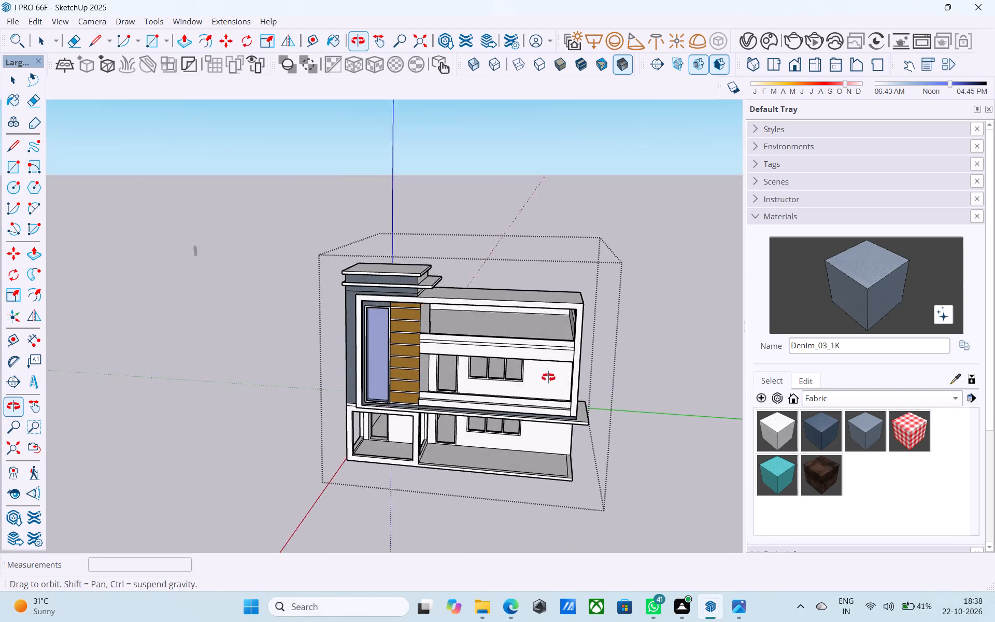
middle_click_drag(548, 377, 555, 339)
scroll(555, 339, "up", 1)
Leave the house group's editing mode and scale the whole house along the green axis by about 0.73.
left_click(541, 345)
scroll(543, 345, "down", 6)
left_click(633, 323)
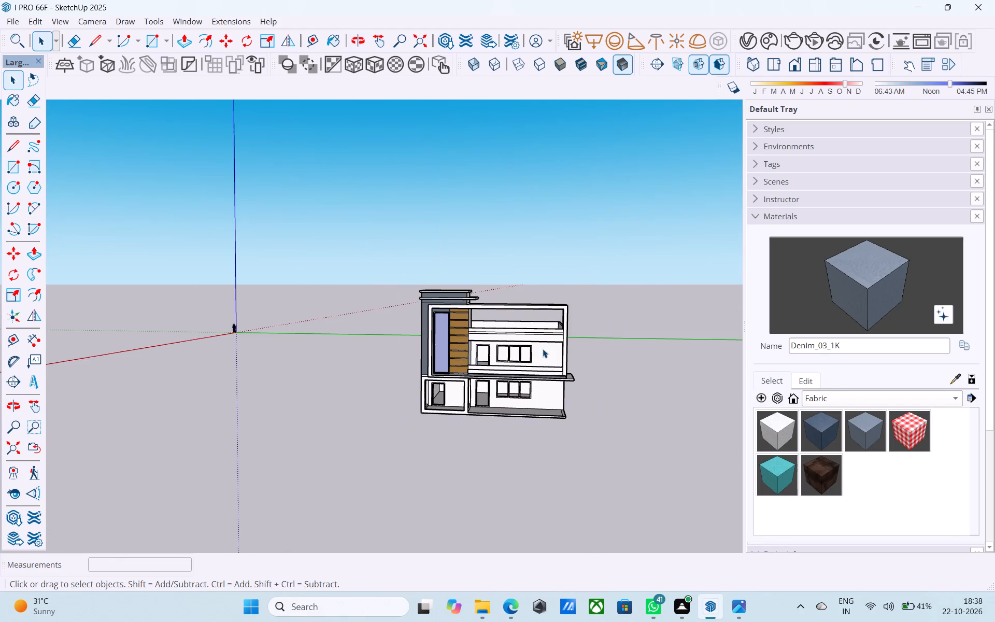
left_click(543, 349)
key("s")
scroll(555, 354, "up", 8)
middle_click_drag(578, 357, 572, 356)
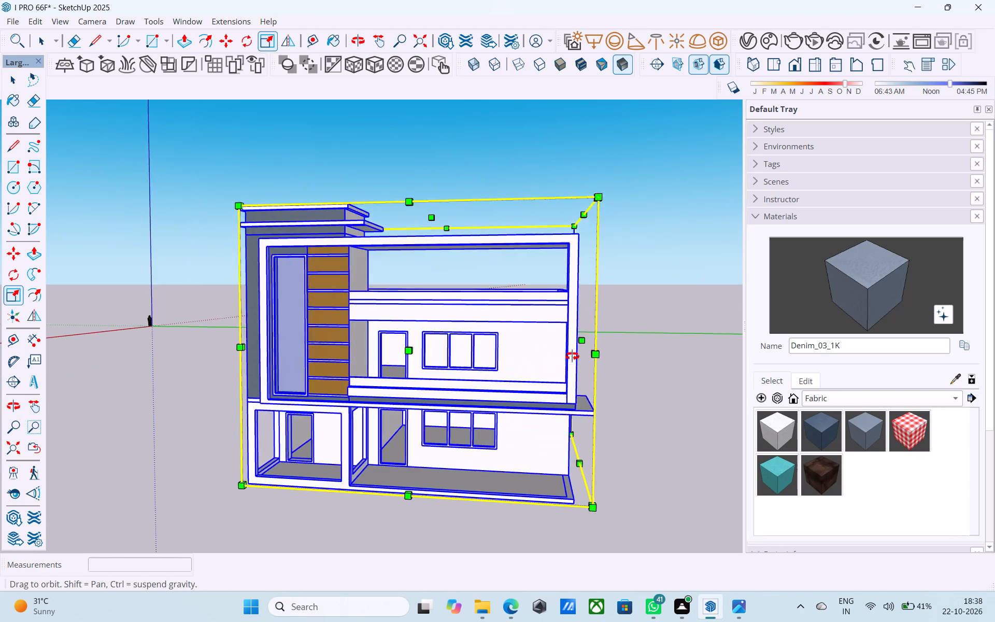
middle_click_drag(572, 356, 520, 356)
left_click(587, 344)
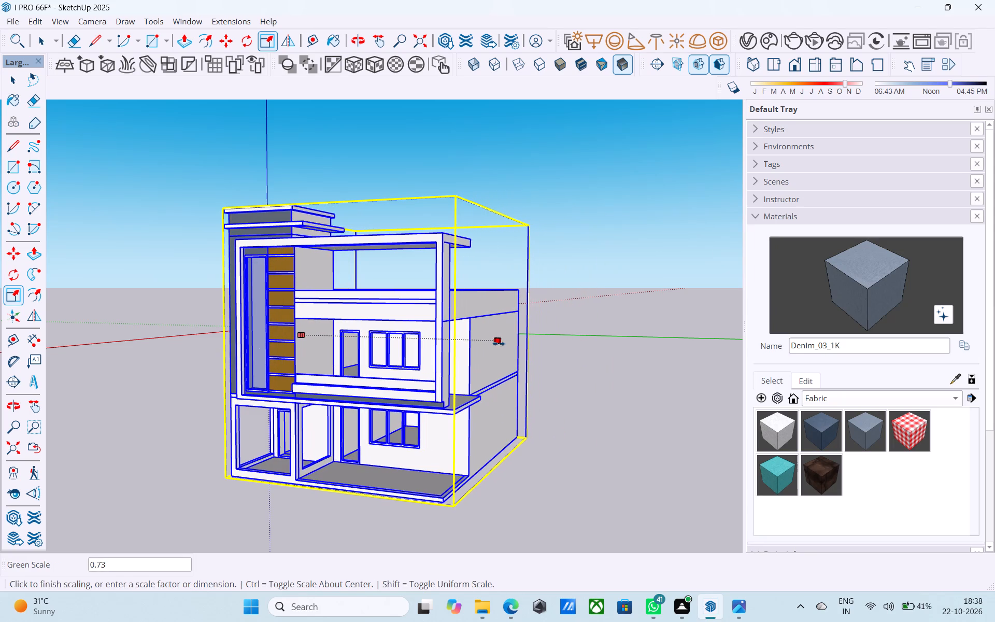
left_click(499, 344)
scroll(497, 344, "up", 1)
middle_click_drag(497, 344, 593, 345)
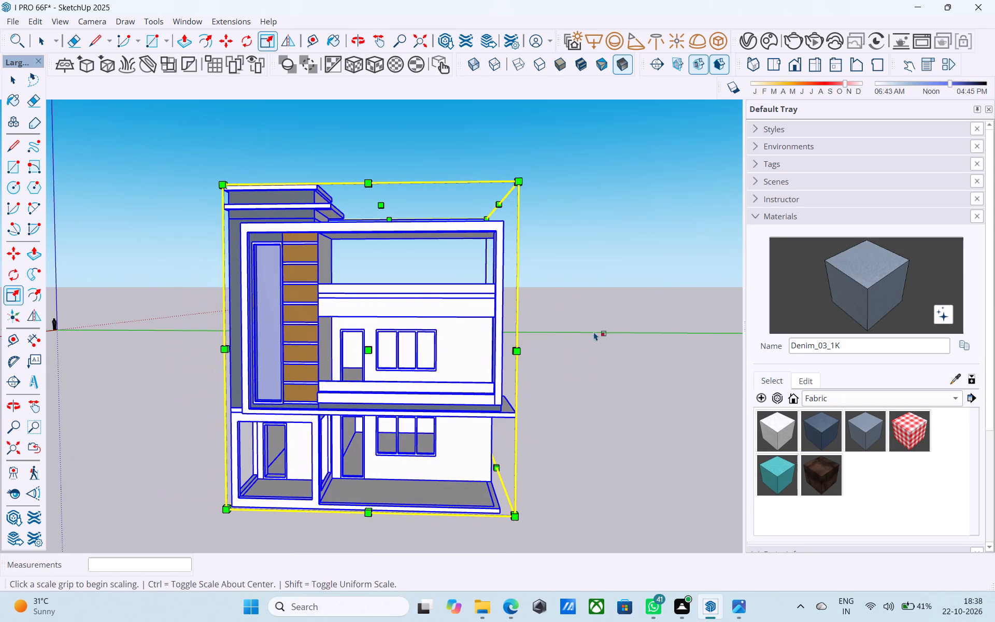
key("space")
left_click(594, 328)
Examine the proportions of the narrowed house's facade from the front, from above and from below.
scroll(566, 332, "down", 5)
scroll(522, 338, "up", 12)
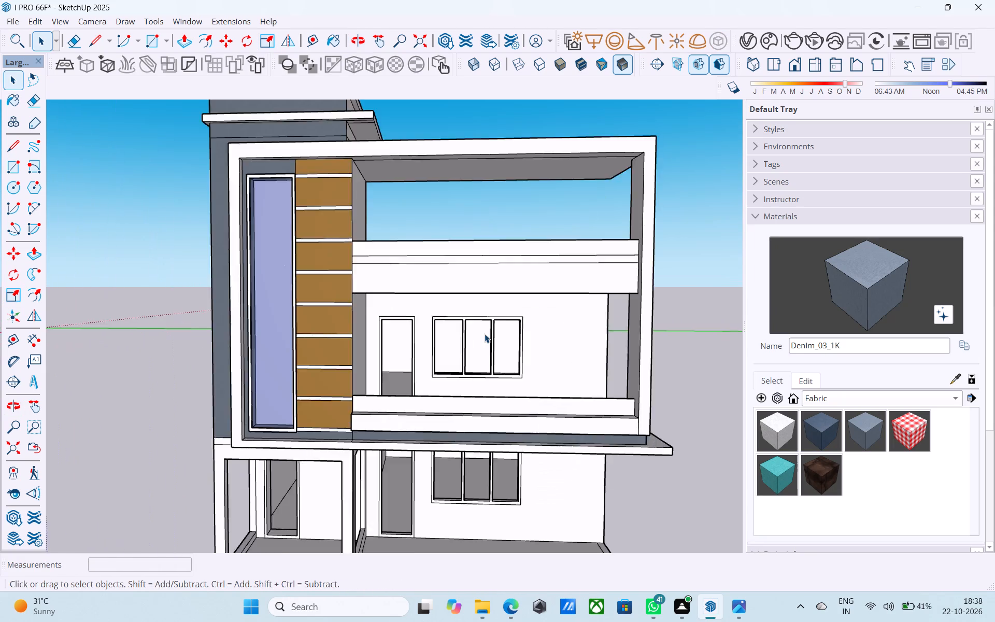
scroll(485, 334, "up", 1)
scroll(485, 334, "down", 6)
middle_click_drag(484, 337, 468, 344)
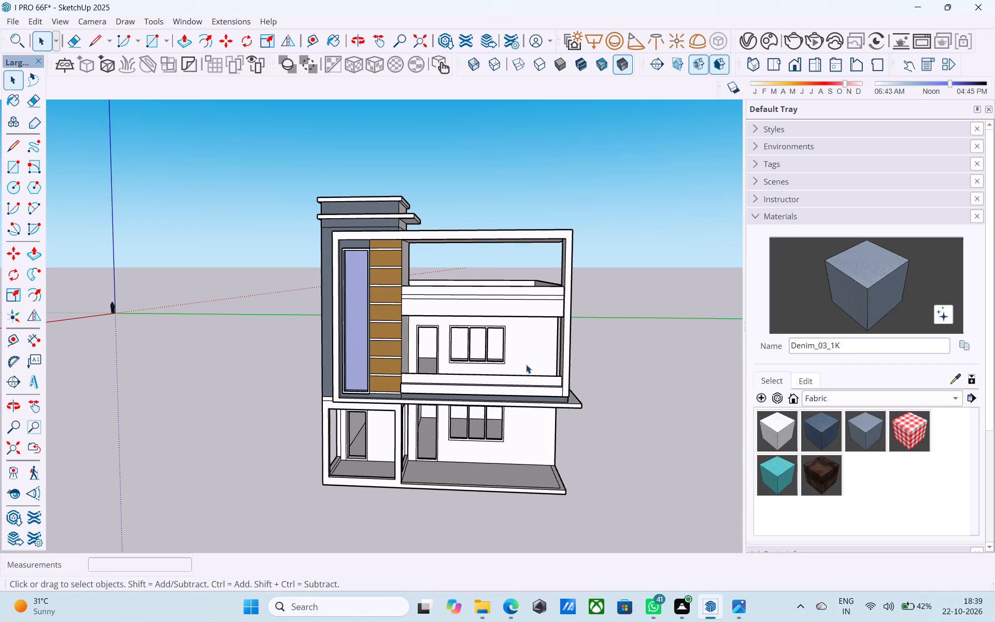
scroll(526, 364, "down", 1)
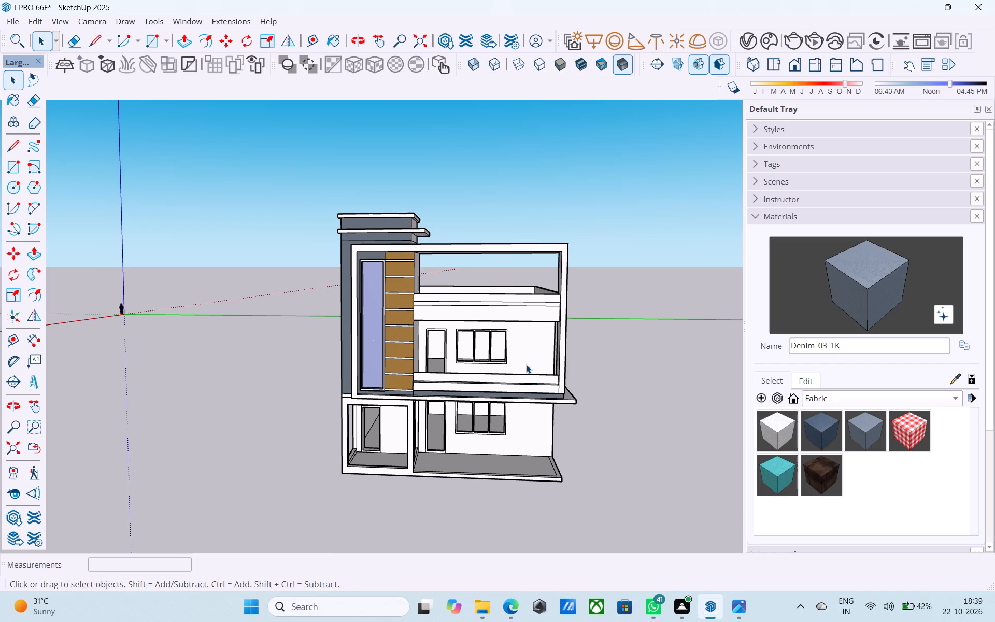
middle_click_drag(509, 278, 501, 251)
scroll(438, 327, "up", 2)
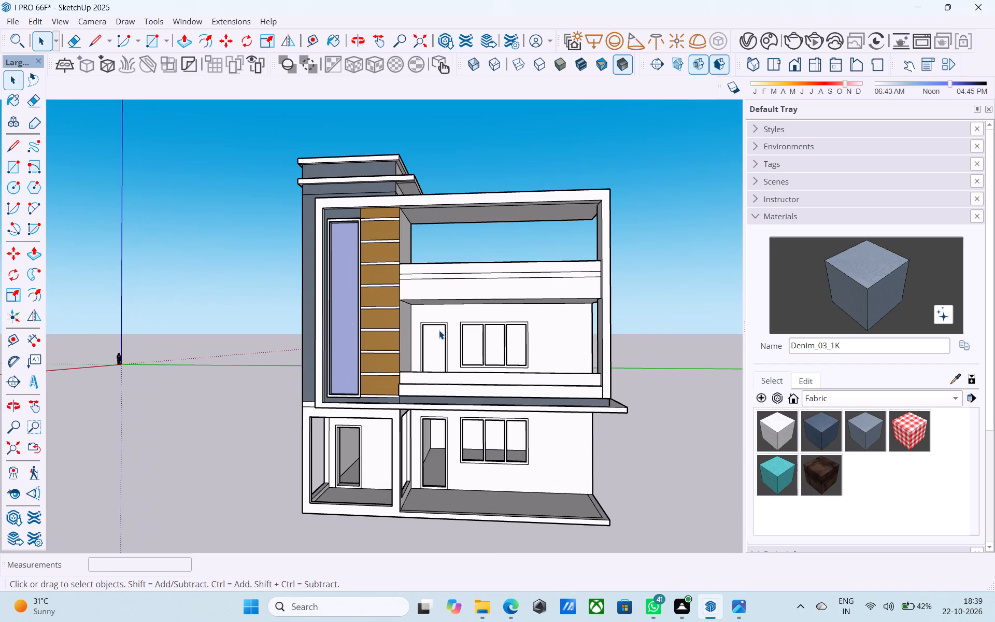
middle_click_drag(439, 330, 443, 379)
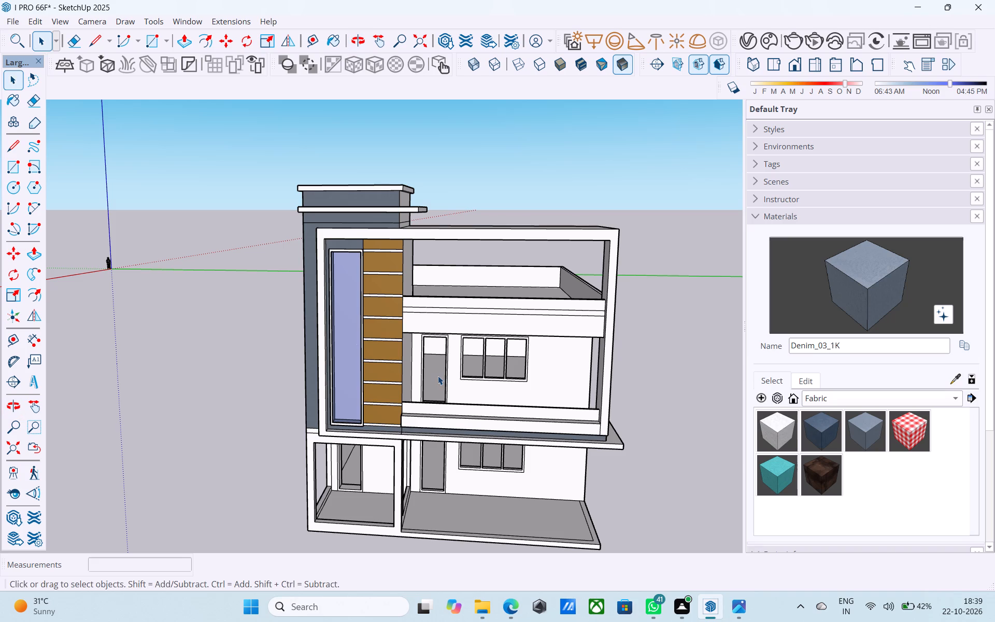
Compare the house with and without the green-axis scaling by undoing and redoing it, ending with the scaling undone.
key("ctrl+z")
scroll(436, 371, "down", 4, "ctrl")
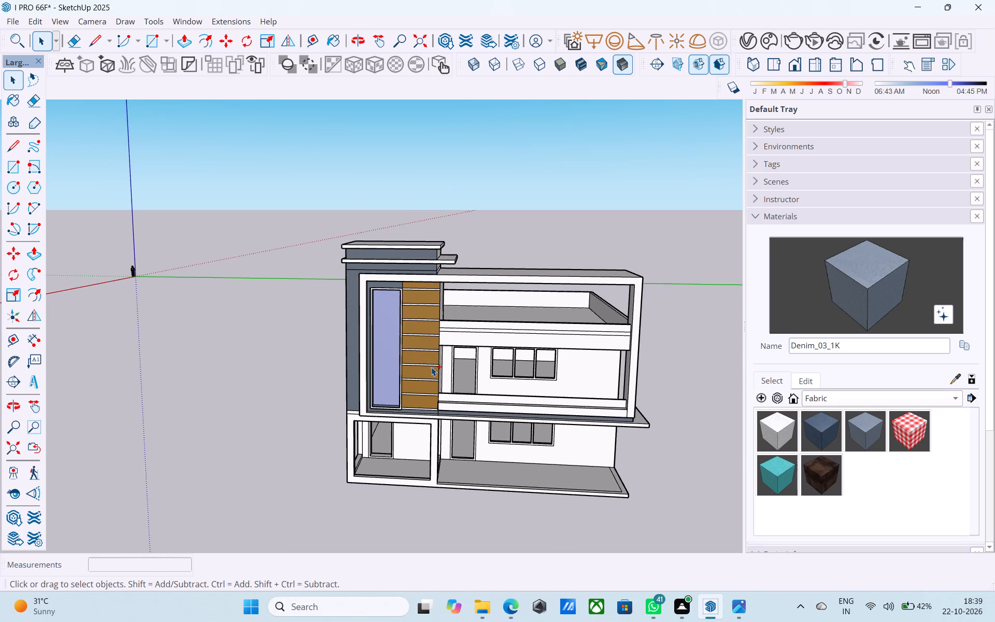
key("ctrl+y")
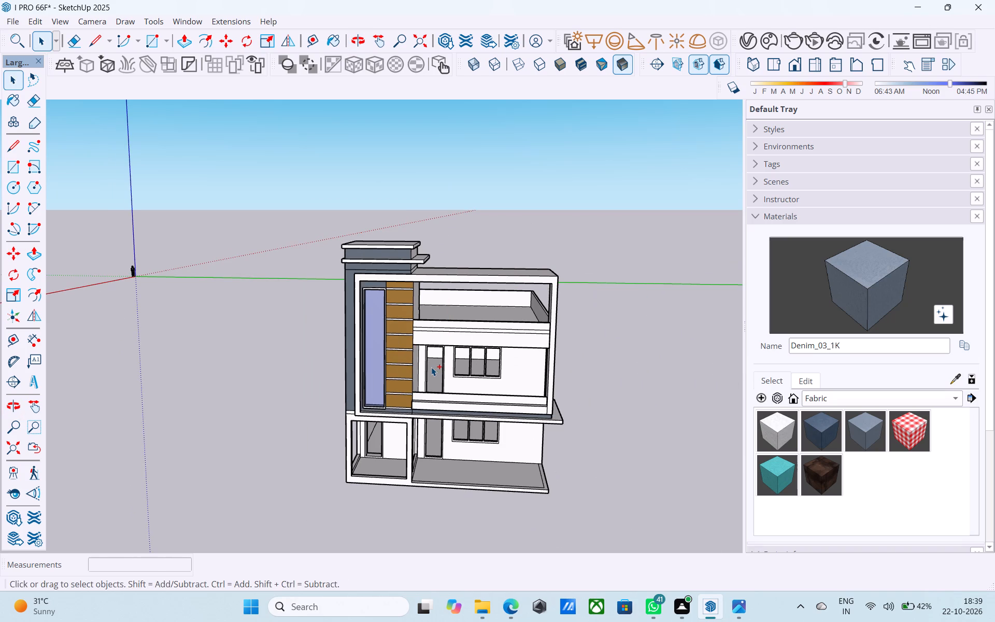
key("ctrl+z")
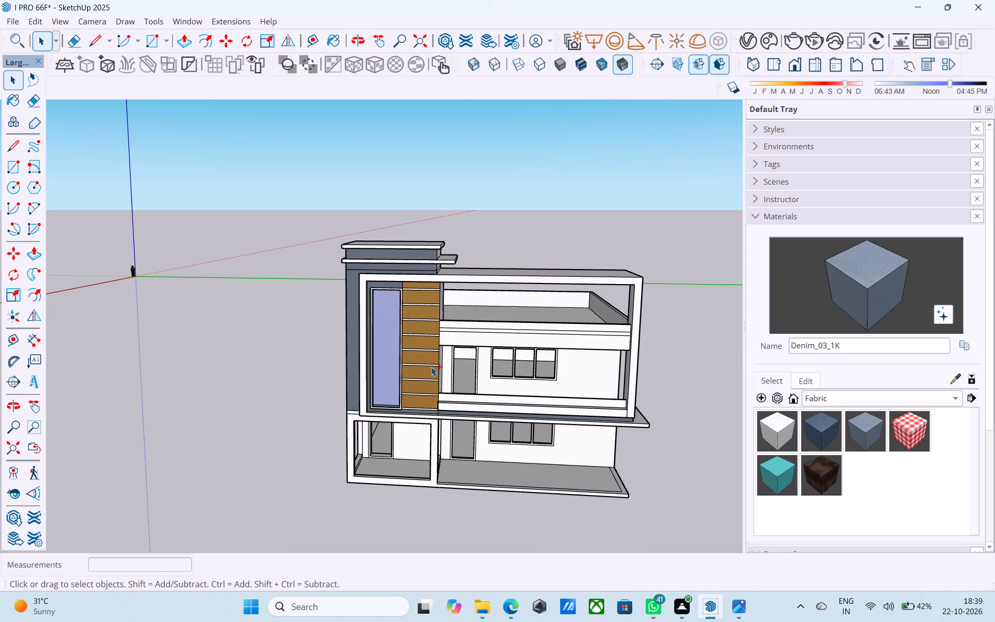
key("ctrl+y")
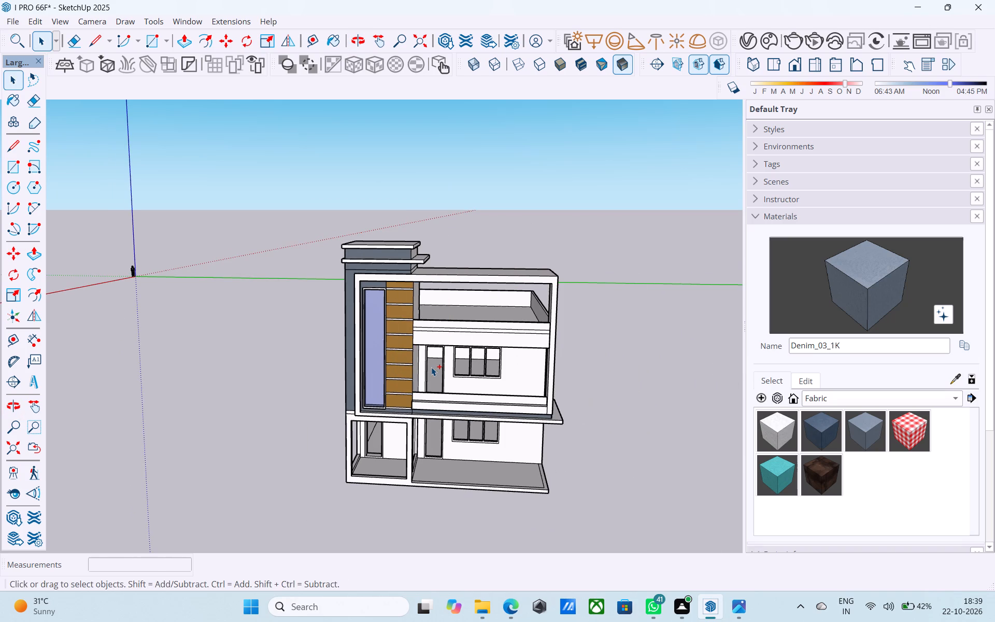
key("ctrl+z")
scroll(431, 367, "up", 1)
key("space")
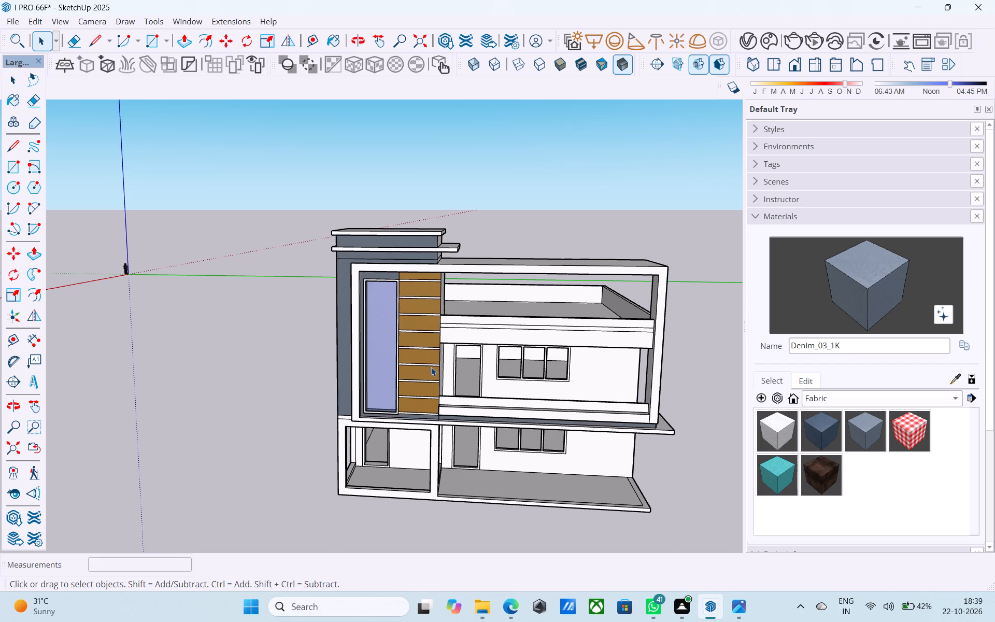
Save the model.
scroll(431, 366, "down", 5)
middle_click_drag(431, 366, 469, 365)
key("ctrl+s")
Examine the house's facade, porch, denim-blue tower and side walls from several angles and distances.
scroll(362, 303, "down", 4)
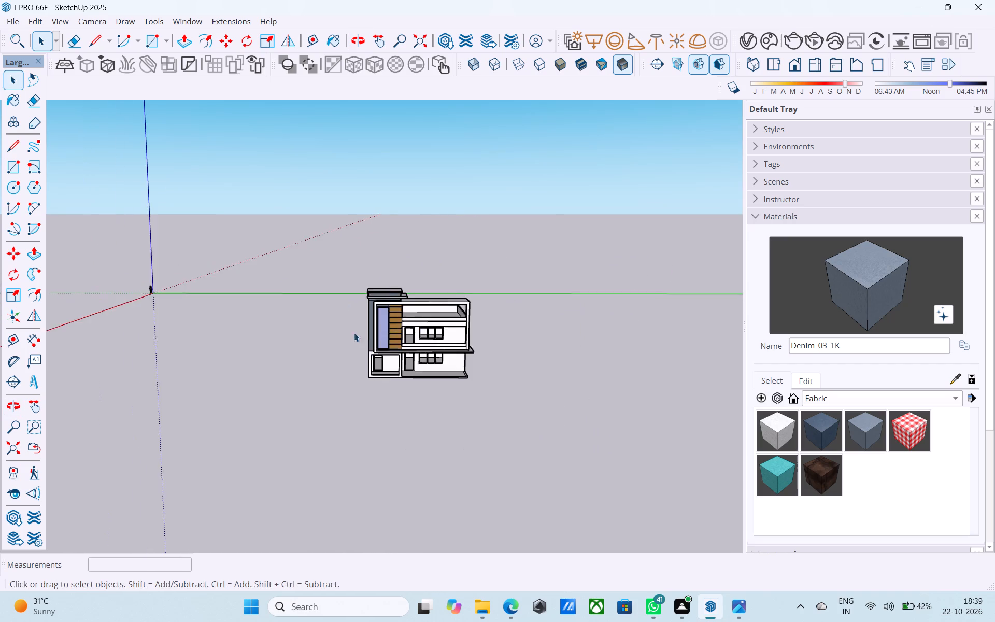
scroll(445, 345, "up", 9)
middle_click_drag(436, 331, 316, 363)
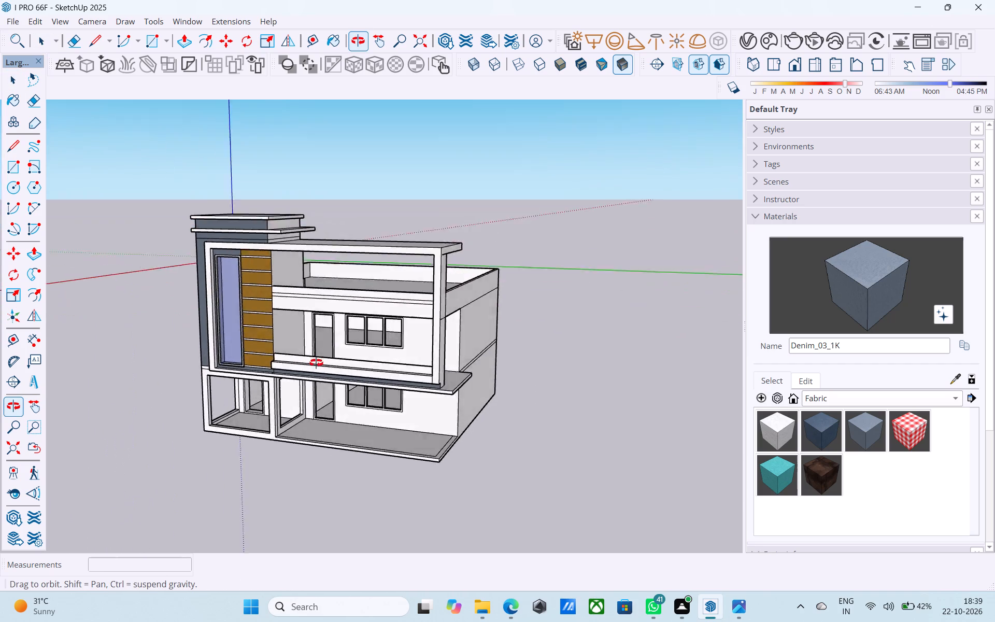
middle_click_drag(316, 363, 510, 366)
scroll(547, 356, "down", 4)
middle_click_drag(551, 356, 490, 274)
scroll(462, 318, "up", 6)
middle_click_drag(470, 365, 396, 373)
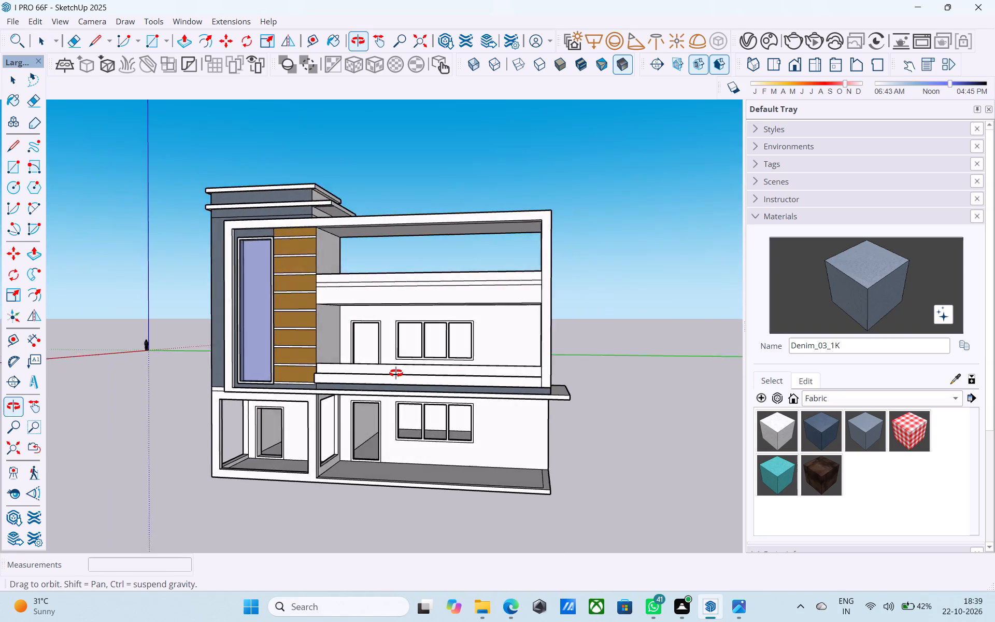
middle_click_drag(396, 373, 437, 404)
scroll(419, 391, "up", 5)
middle_click_drag(461, 389, 454, 388)
scroll(460, 389, "down", 4)
middle_click_drag(460, 389, 480, 341)
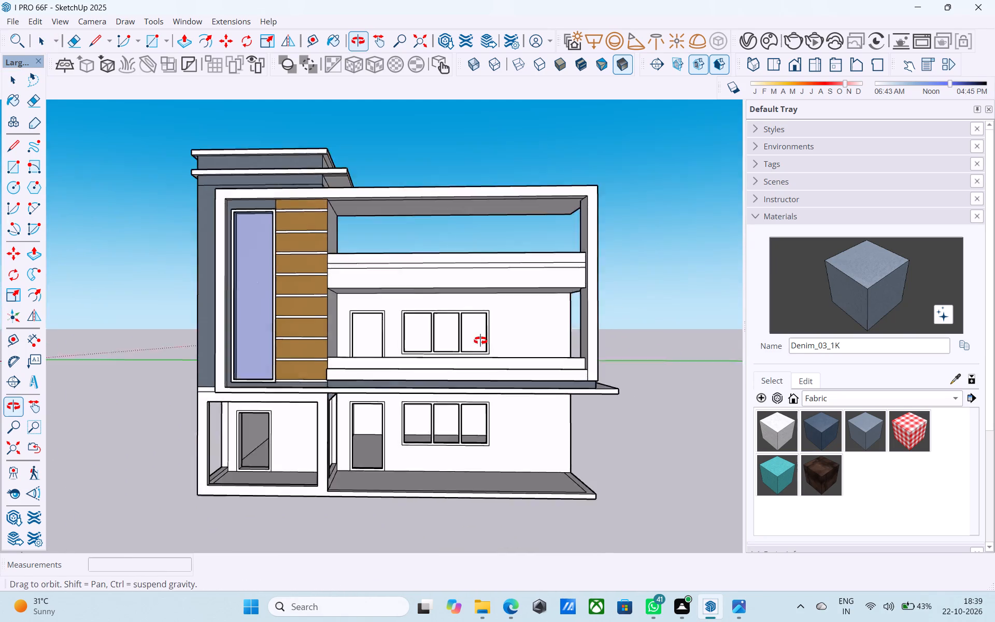
middle_click_drag(480, 341, 481, 330)
scroll(434, 414, "up", 4)
scroll(427, 423, "down", 1)
middle_click_drag(421, 428, 461, 372)
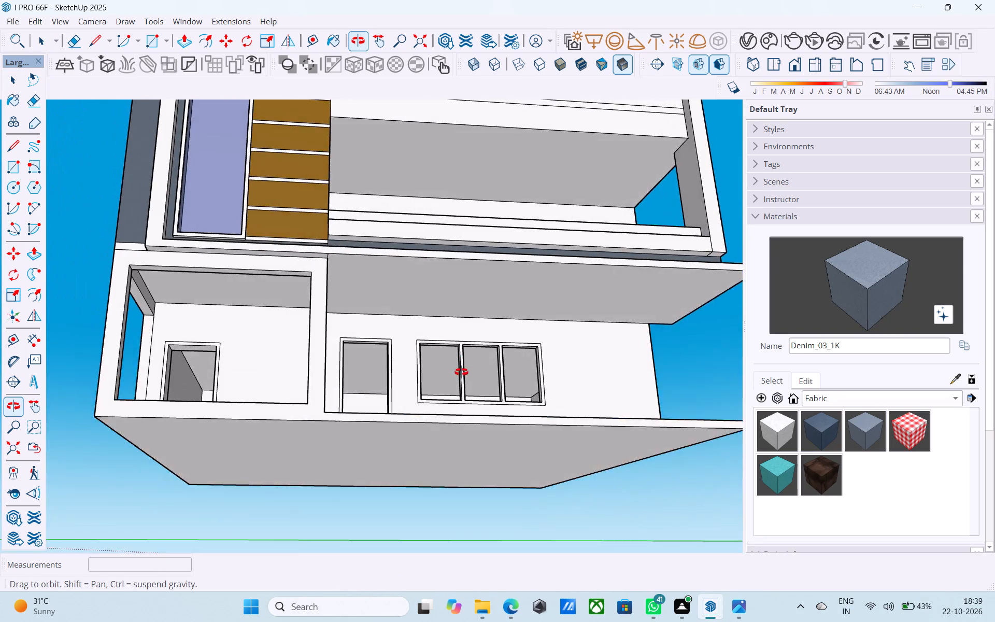
middle_click_drag(461, 372, 633, 458)
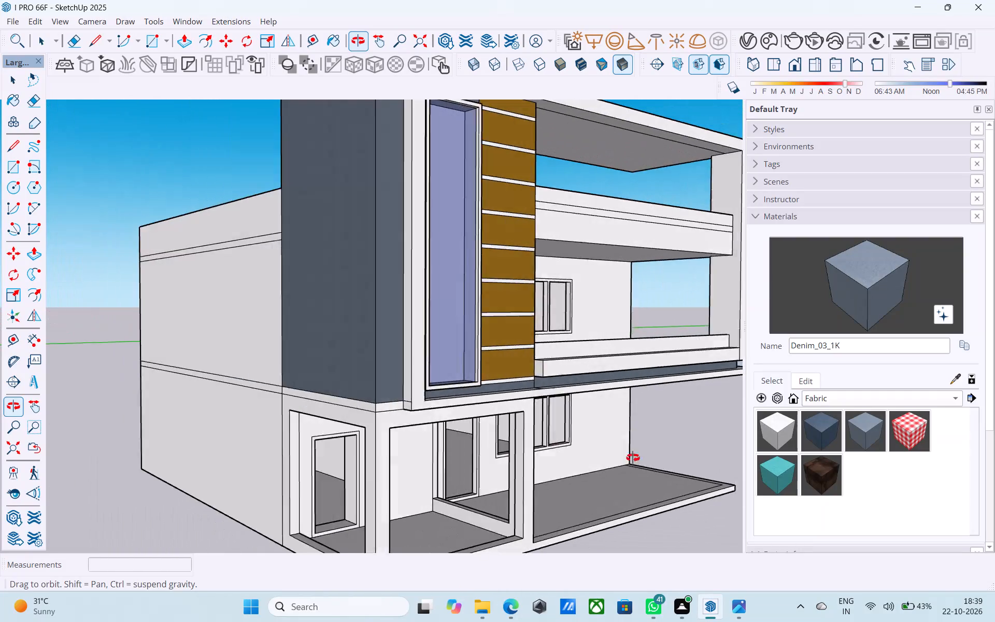
middle_click_drag(633, 458, 662, 458)
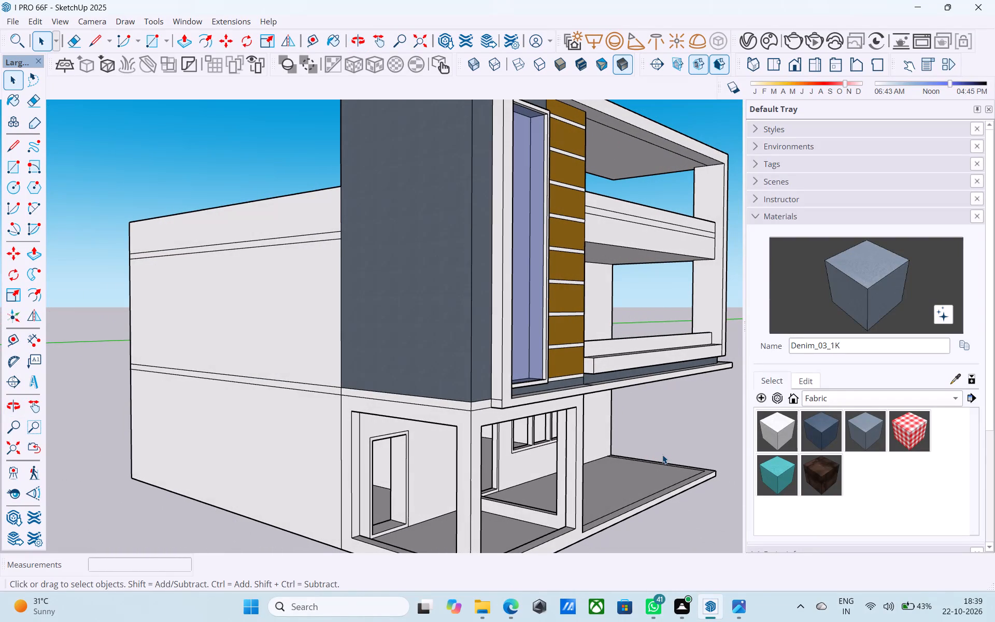
middle_click(662, 455)
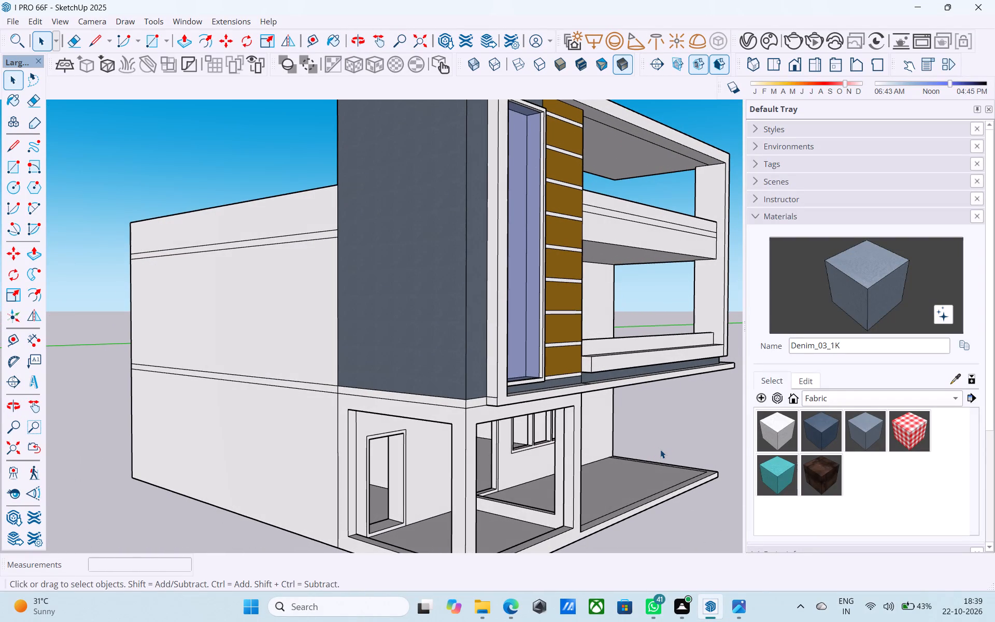
scroll(660, 449, "down", 5)
middle_click_drag(660, 449, 397, 448)
scroll(349, 407, "down", 4)
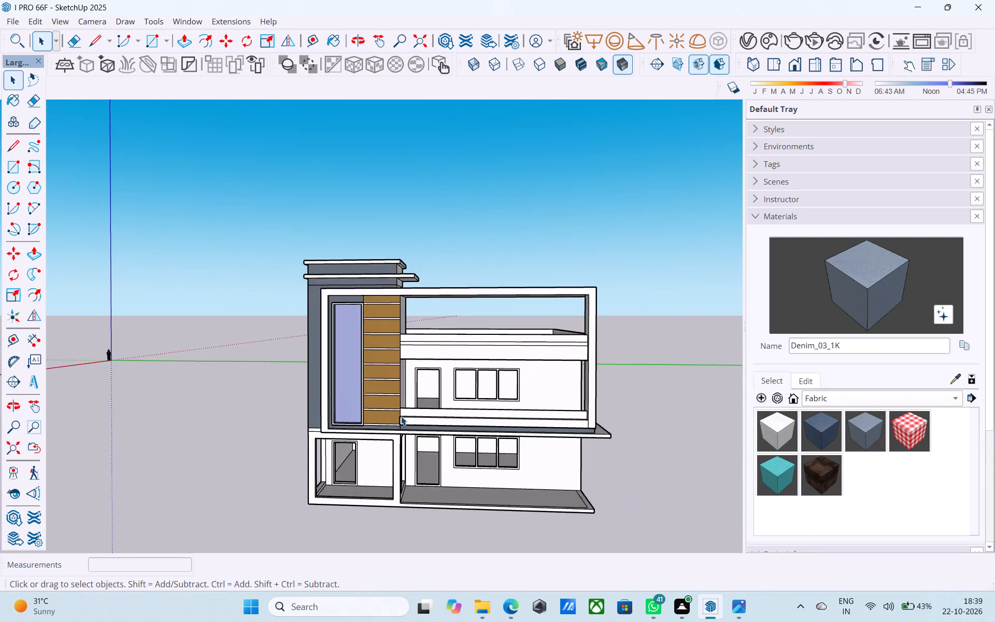
middle_click_drag(449, 416, 436, 425)
scroll(435, 411, "up", 6)
scroll(445, 404, "down", 1)
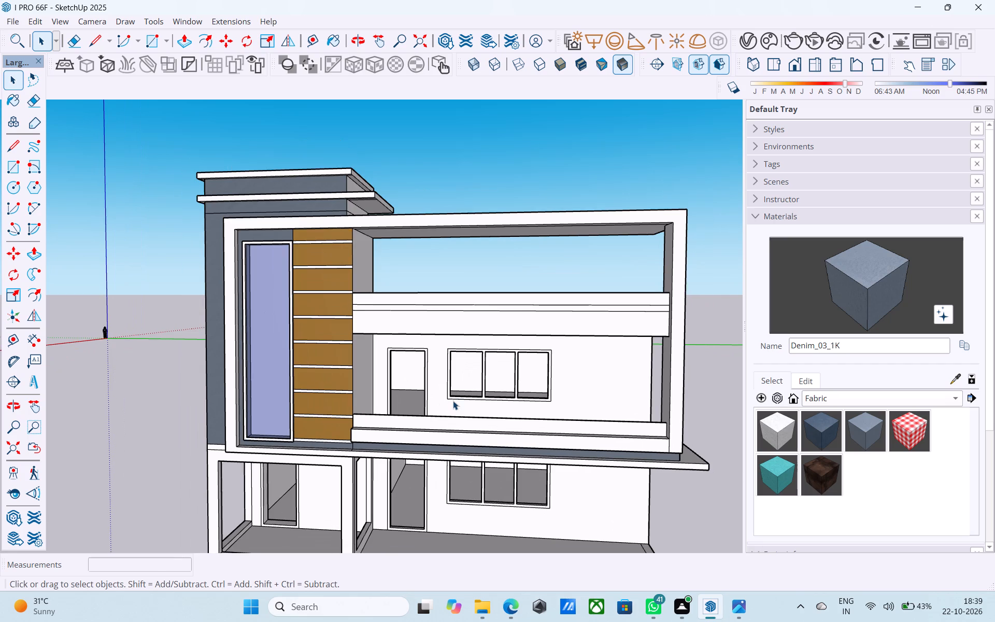
scroll(457, 362, "down", 4)
middle_click_drag(457, 362, 447, 346)
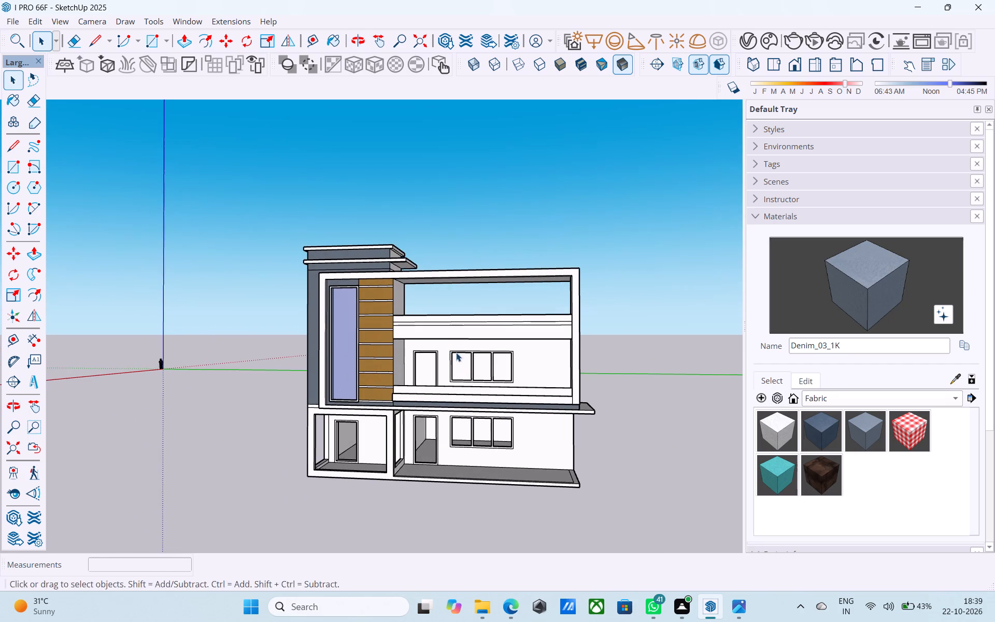
Draw a 6' line along the top edge of the upper balcony's back wall, starting from its outer corner.
middle_click_drag(606, 371, 610, 337)
scroll(518, 321, "up", 6)
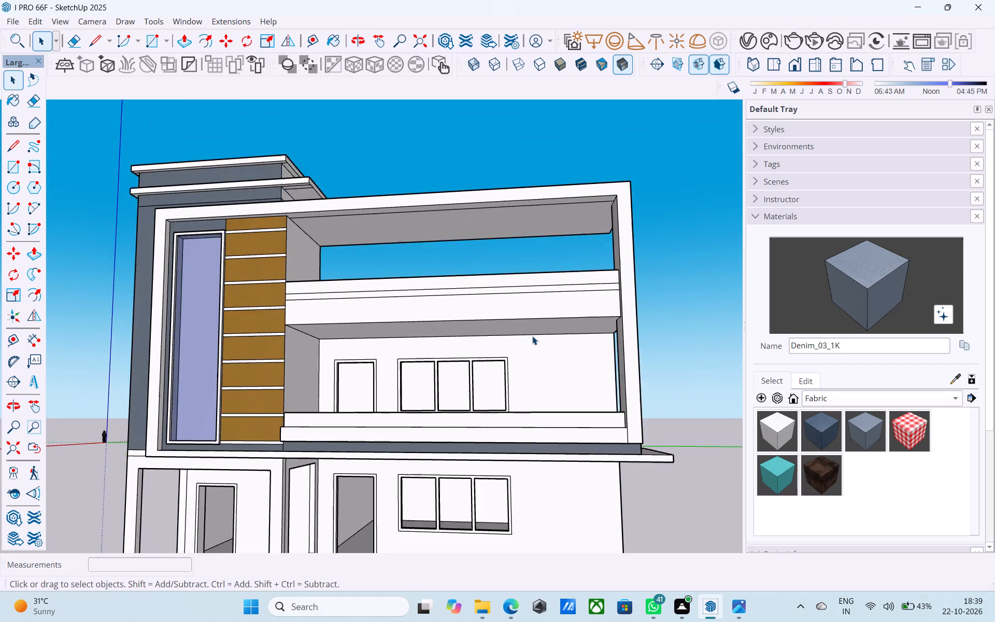
scroll(532, 336, "up", 3)
key("e")
key("l")
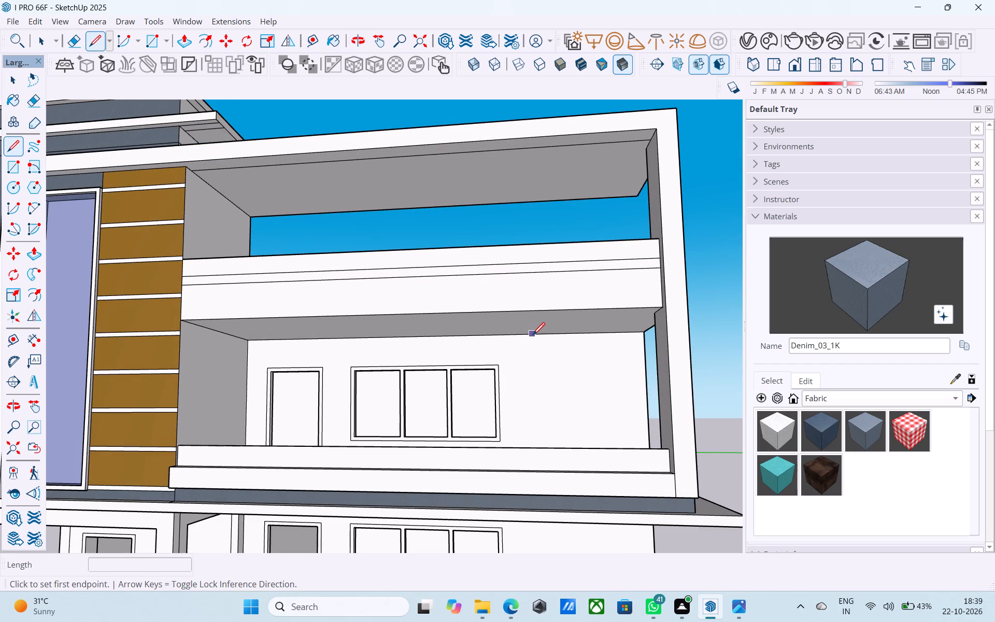
left_click(646, 333)
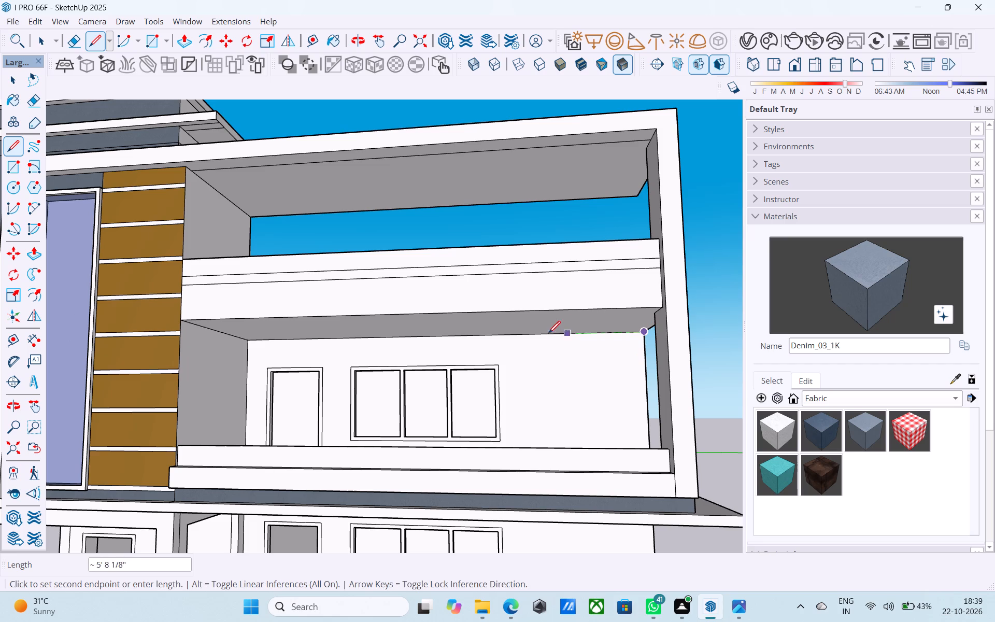
type("6'")
key("Return")
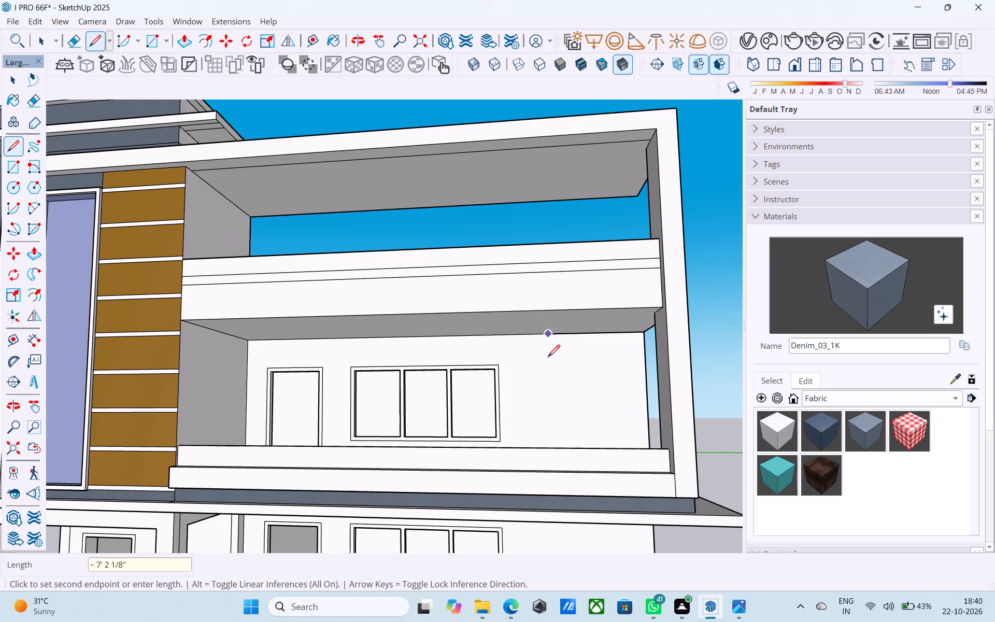
From that line's end, draw a 10' vertical line down the upper wall and continue it 10' 6" down to the ground-floor porch floor.
left_click(552, 336)
scroll(552, 336, "down", 4)
middle_click_drag(552, 339, 536, 407)
scroll(536, 409, "up", 4)
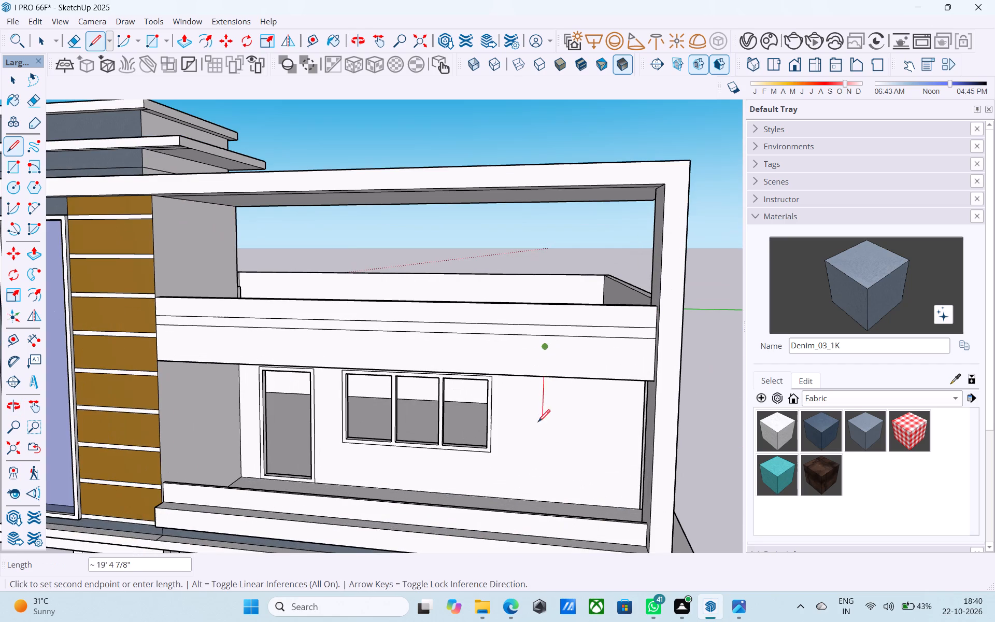
left_click(538, 502)
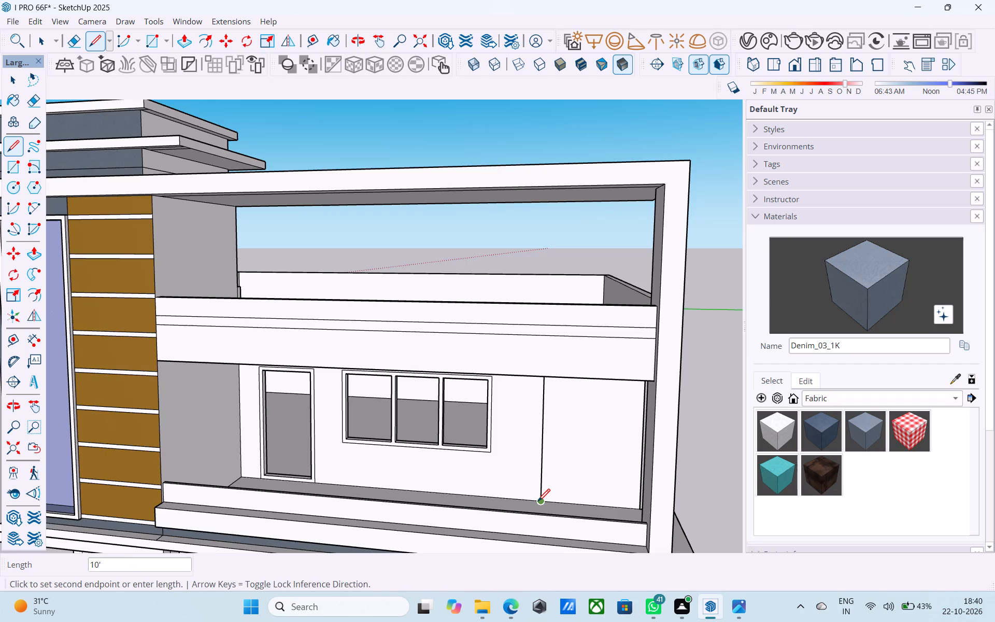
scroll(538, 502, "down", 4)
left_click(538, 501)
scroll(539, 461, "down", 10)
scroll(566, 515, "up", 5)
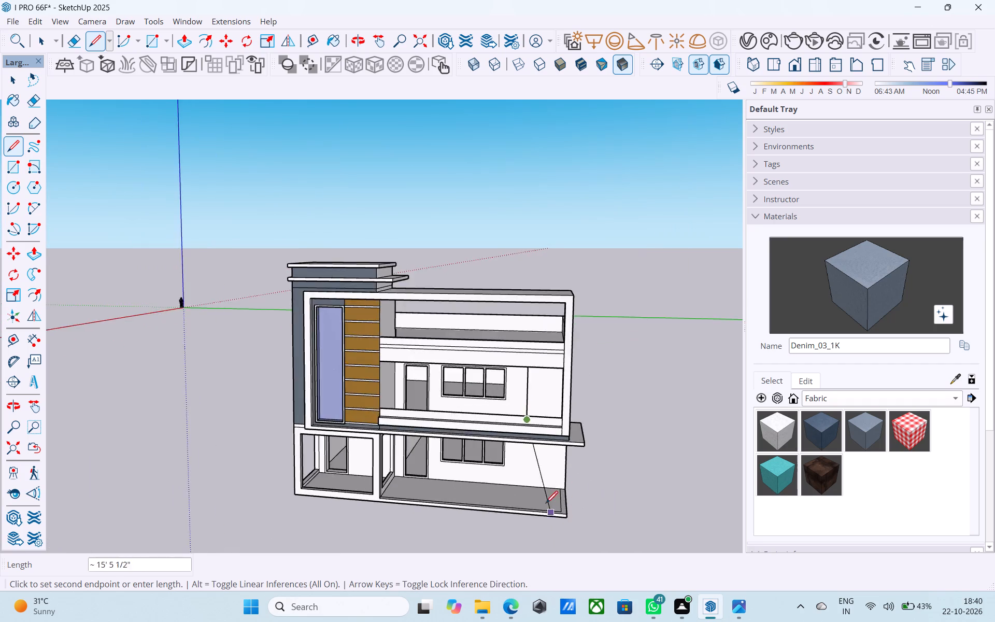
scroll(546, 504, "up", 6)
left_click(512, 475)
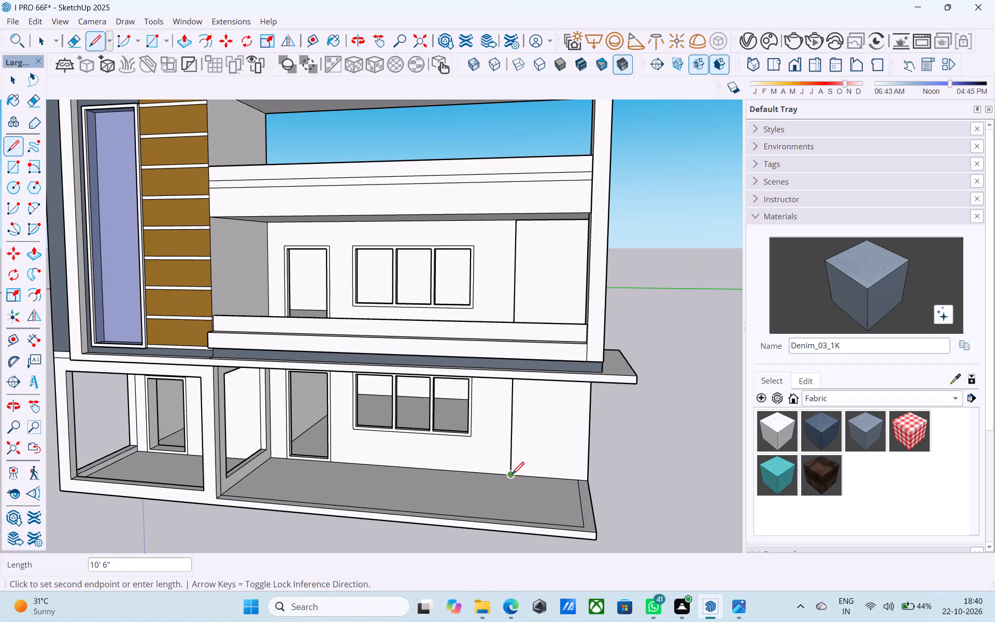
middle_click_drag(512, 475, 520, 544)
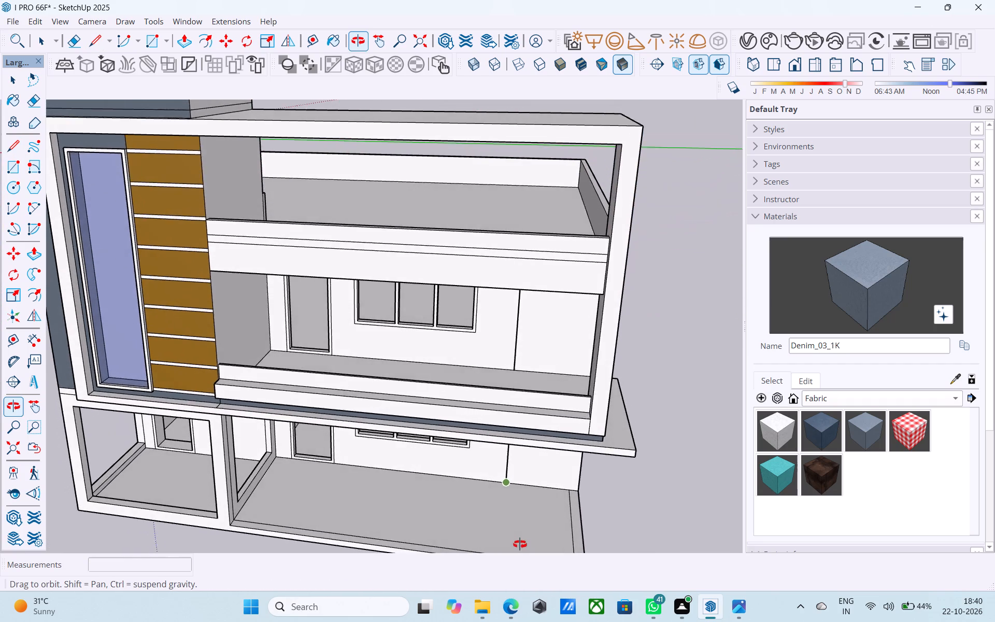
middle_click_drag(520, 544, 519, 443)
middle_click_drag(522, 178, 523, 221)
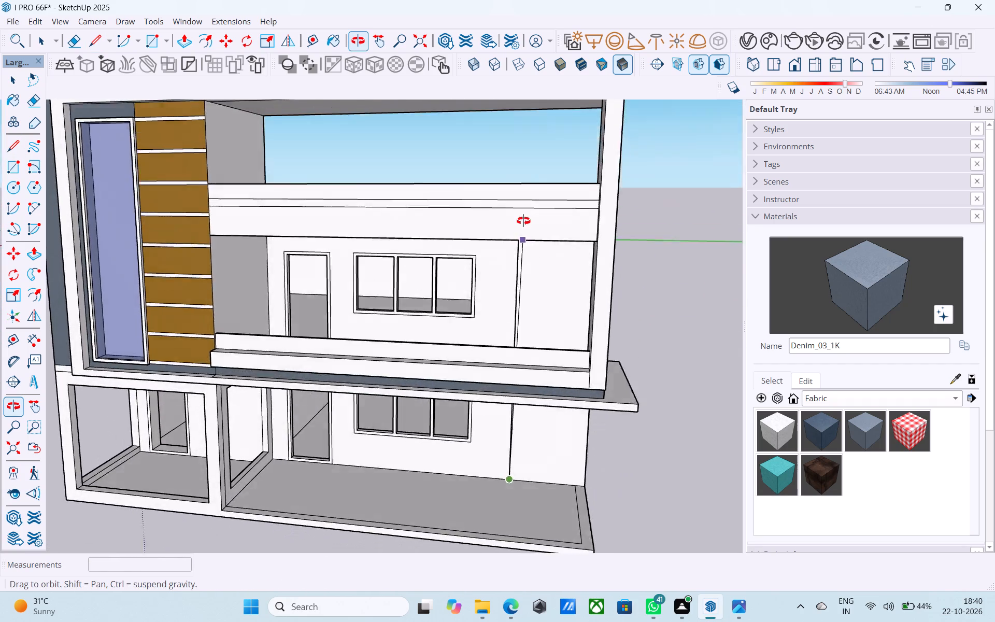
middle_click_drag(523, 221, 525, 208)
key("space")
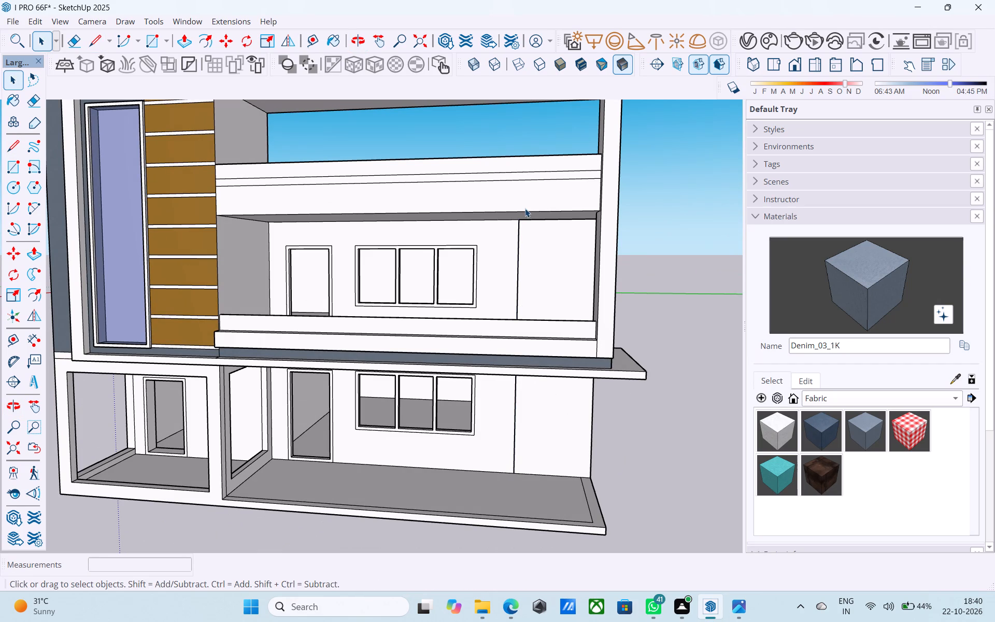
Copy the two vertical wall lines 9" toward the wall's outer corner.
middle_click_drag(525, 208, 523, 200)
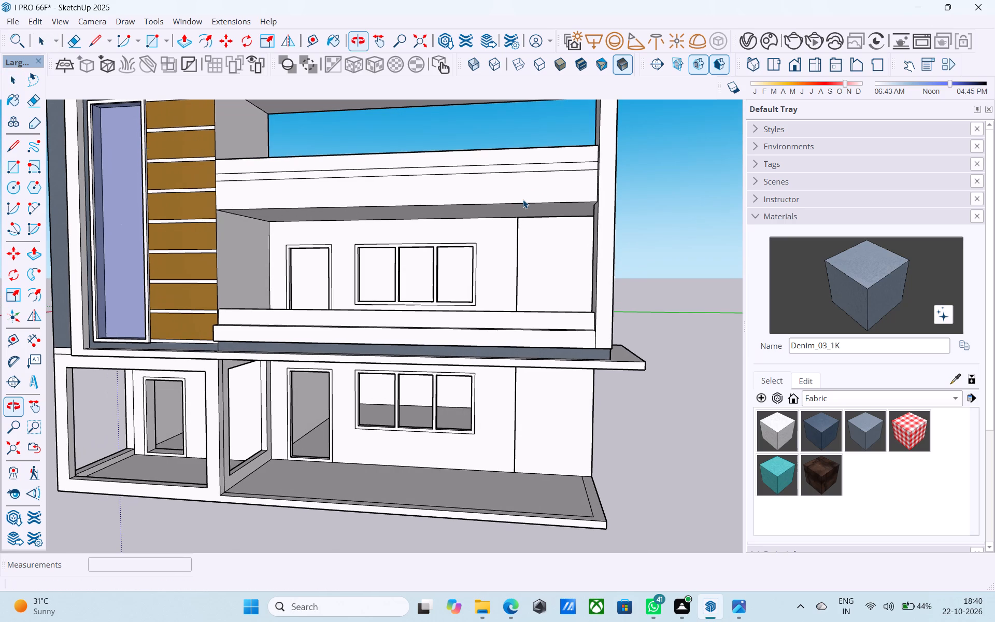
middle_click_drag(522, 206, 533, 174)
scroll(531, 216, "up", 3)
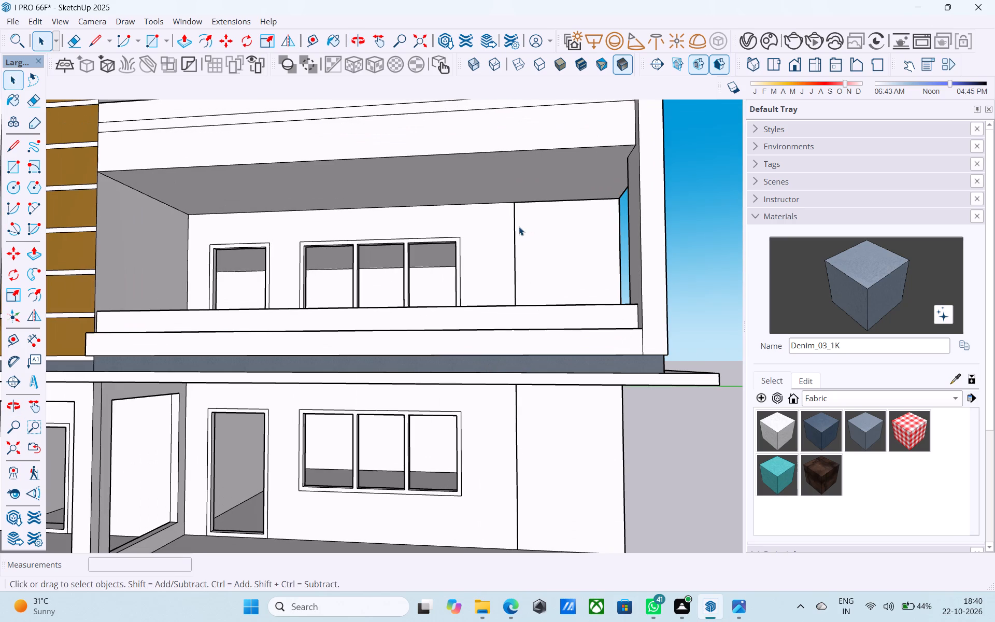
left_click(514, 225)
scroll(507, 259, "down", 3)
scroll(522, 360, "up", 4)
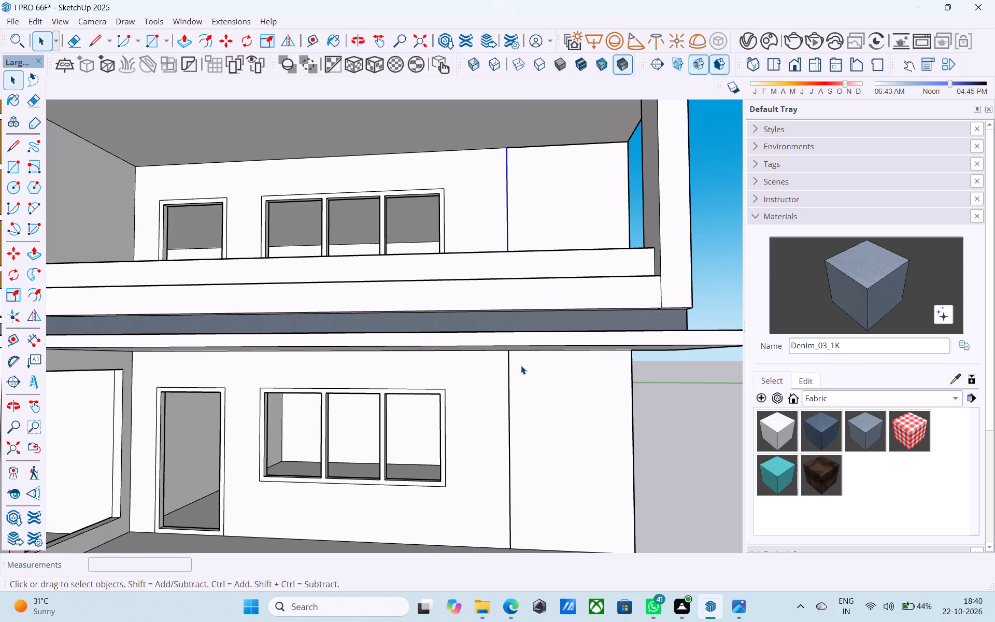
left_click(509, 366, "shift")
middle_click_drag(509, 364, 497, 407, "shift")
key("m")
left_click(499, 188)
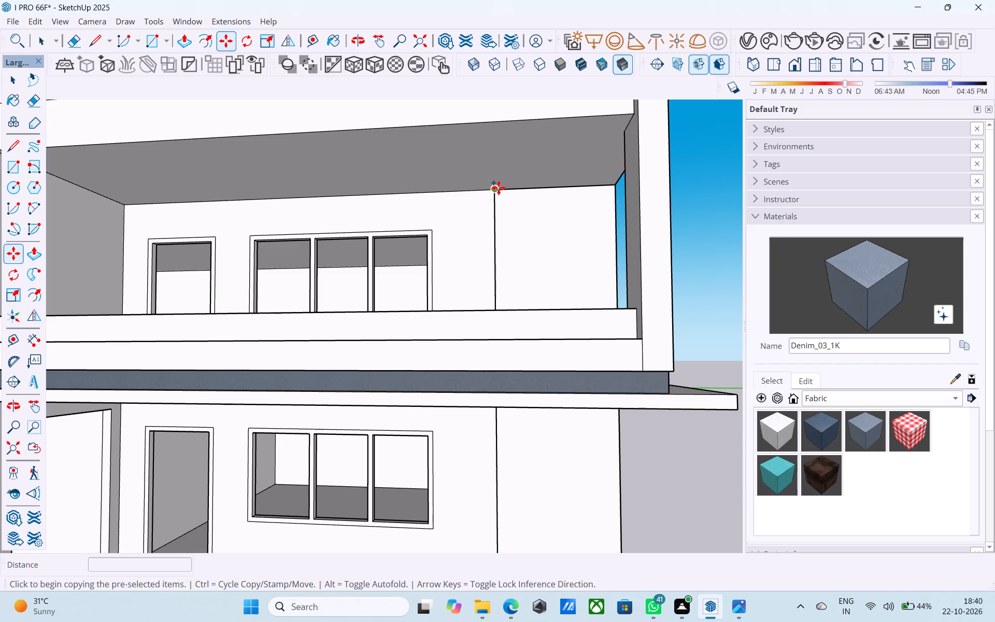
type("9\"")
key("Return")
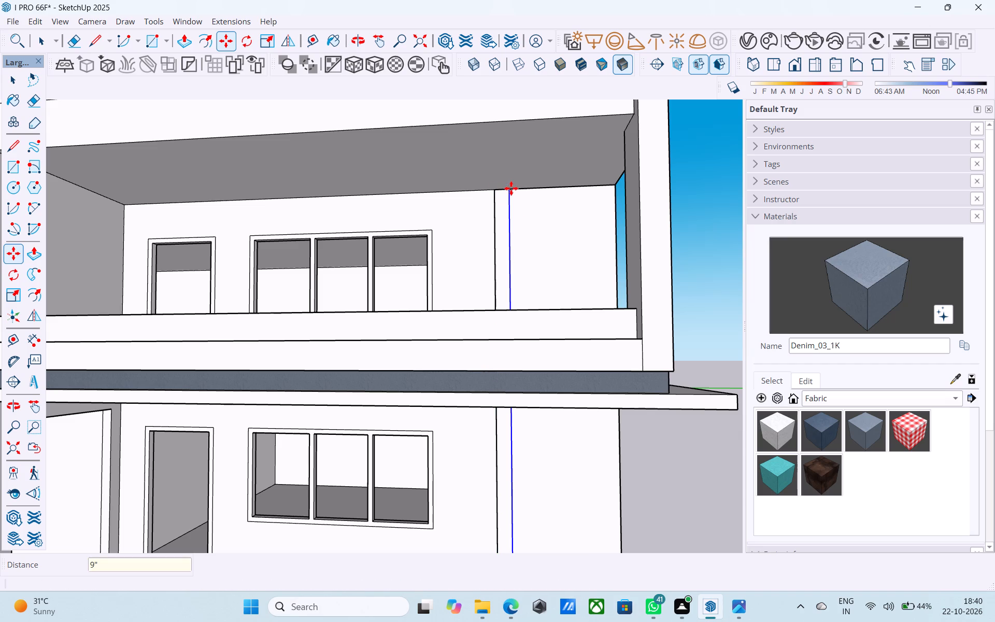
key("space")
Open the house group for editing and draw a rectangle over the strip between the vertical lines on the upper balcony wall.
scroll(515, 186, "down", 3)
middle_click_drag(515, 186, 514, 281)
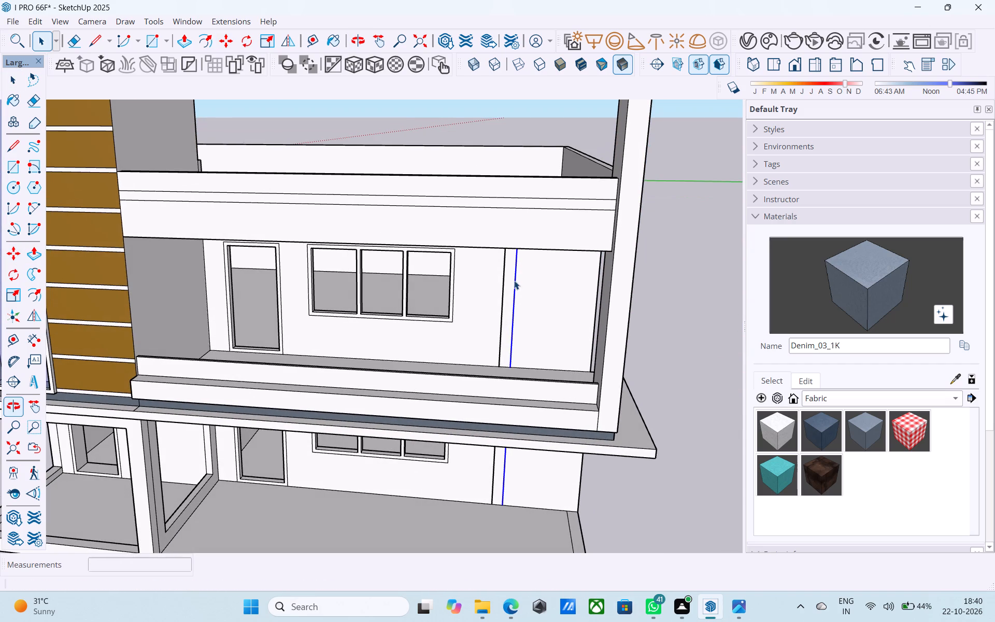
left_click(508, 280)
scroll(509, 279, "down", 5)
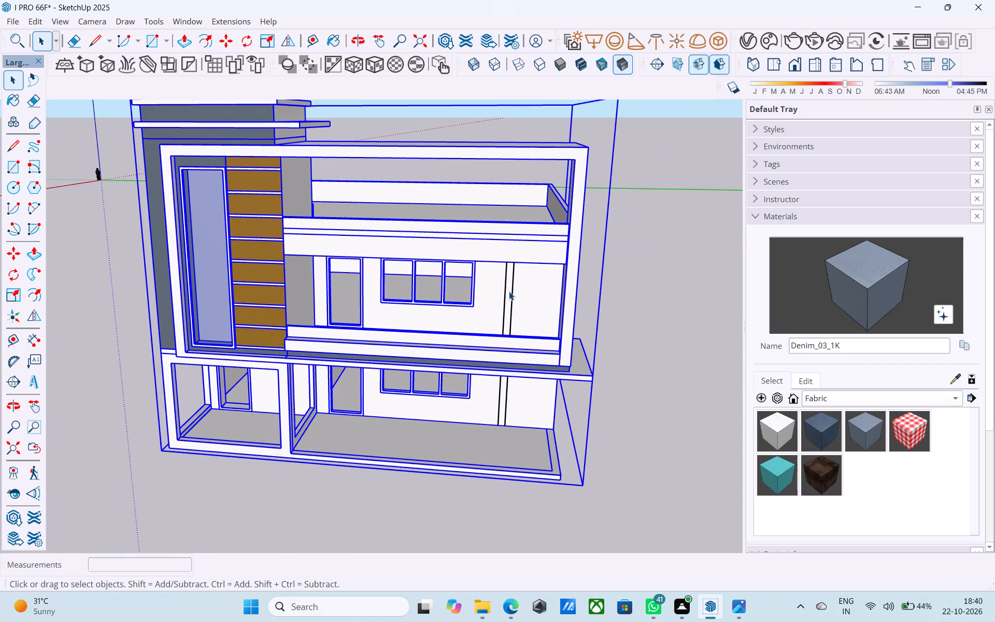
double_click(509, 291)
middle_click_drag(509, 291, 506, 231)
key("r")
scroll(505, 228, "up", 4)
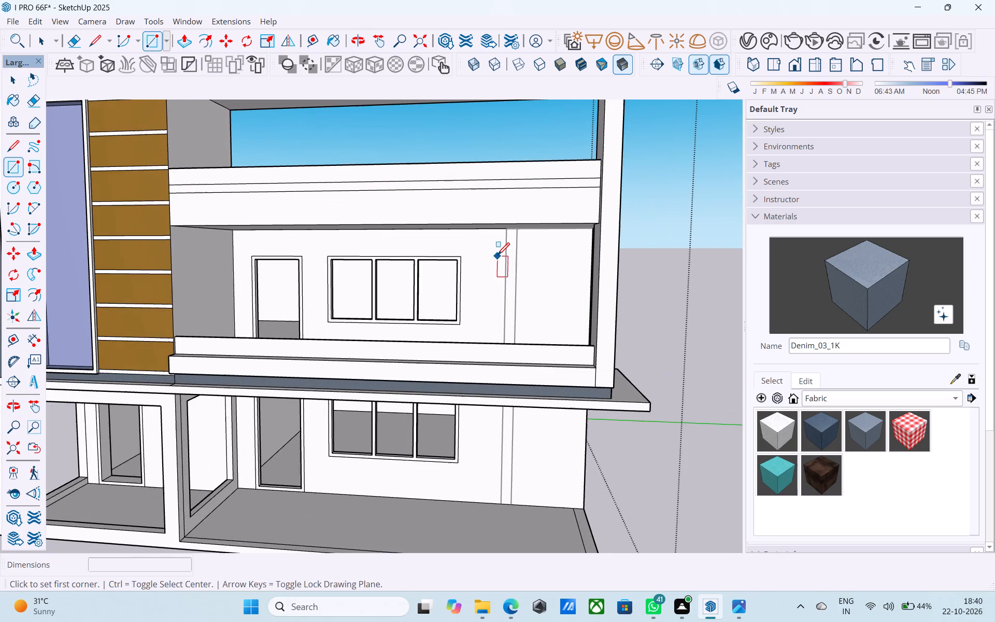
scroll(497, 256, "up", 1)
middle_click_drag(497, 256, 495, 250)
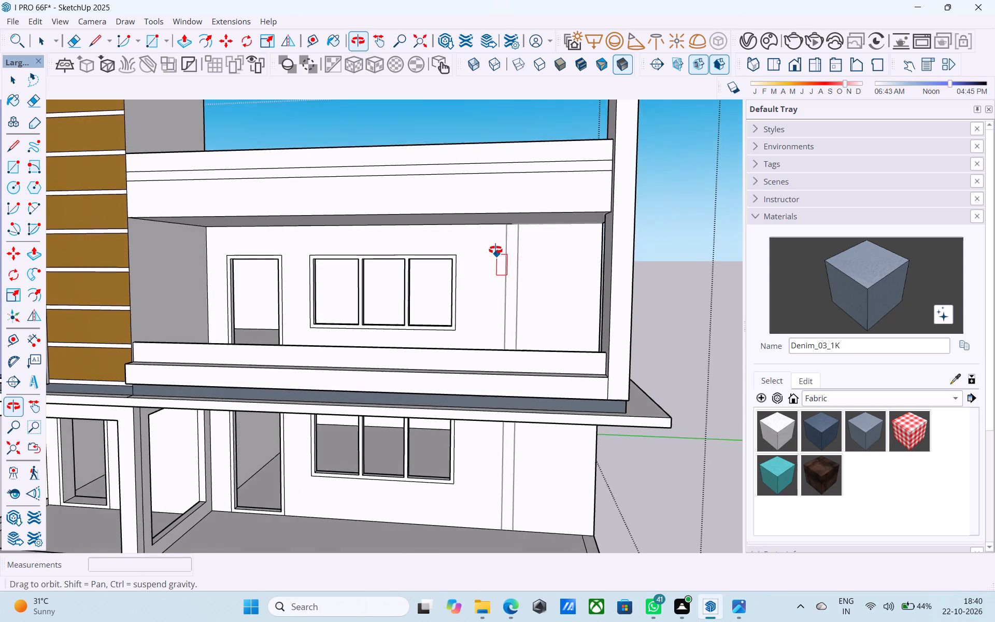
middle_click_drag(495, 250, 504, 230)
middle_click_drag(507, 223, 495, 206)
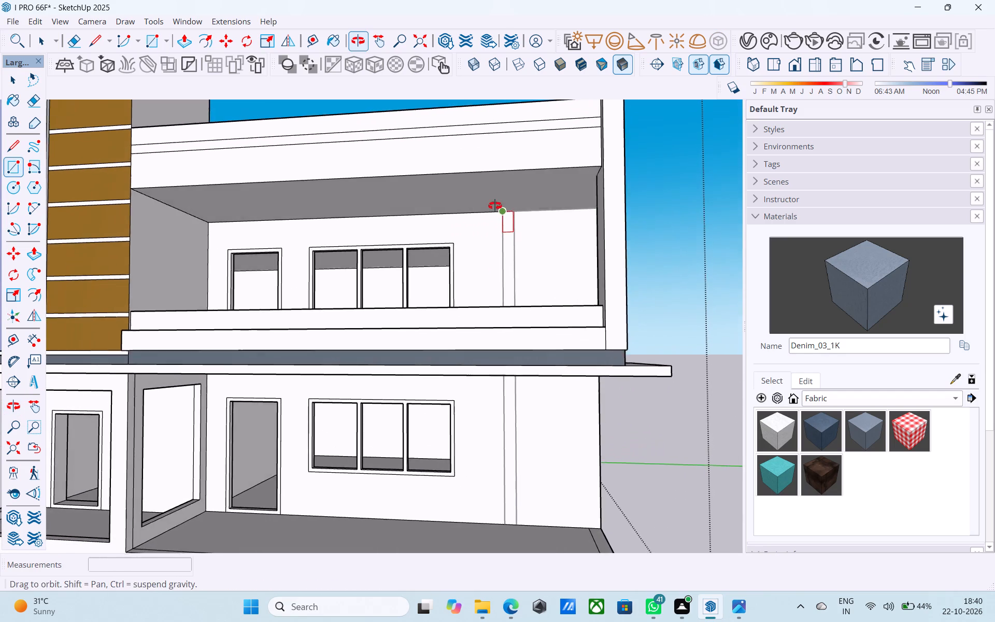
middle_click_drag(495, 206, 495, 206)
scroll(502, 210, "up", 7)
left_click(505, 214)
key("r")
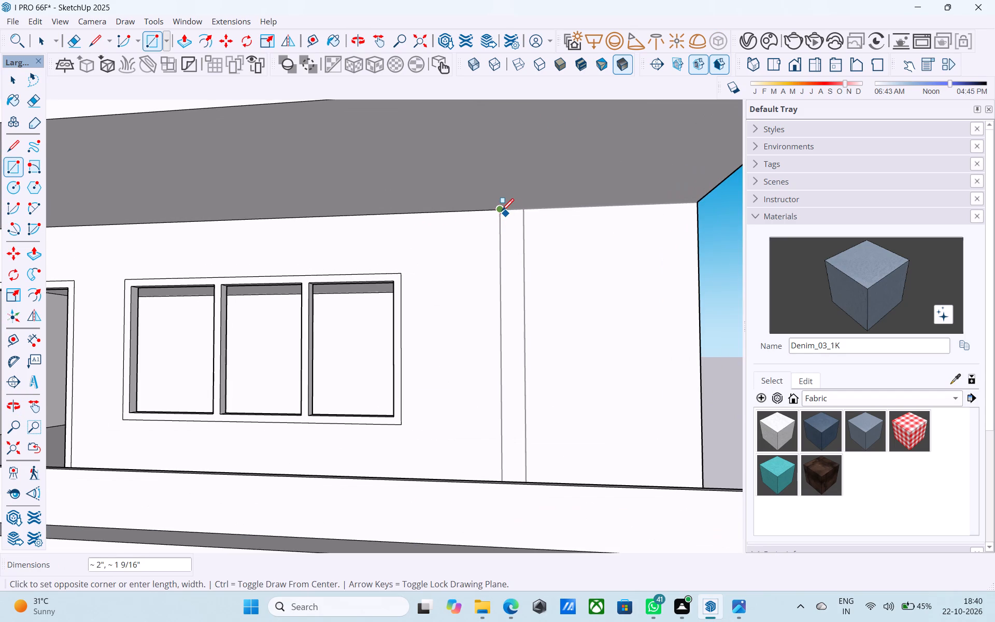
left_click(502, 211)
scroll(502, 207, "down", 4)
middle_click_drag(523, 368, 510, 460)
scroll(510, 459, "up", 3)
left_click(514, 411)
Draw a 10' by 9" rectangle over the matching strip on the ground-floor porch wall.
scroll(503, 302, "down", 10)
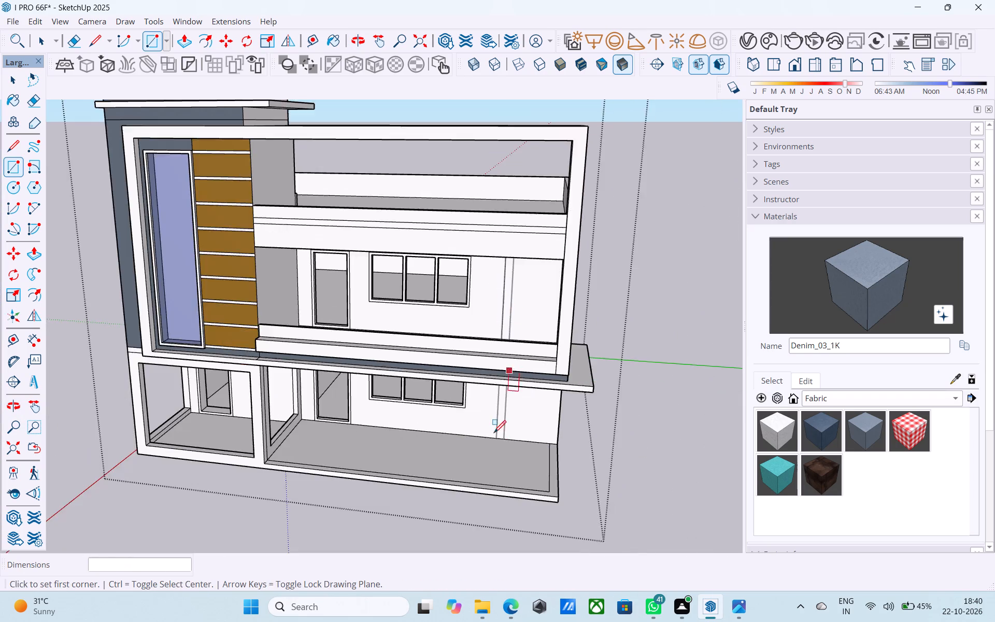
middle_click_drag(493, 435, 503, 350)
scroll(506, 345, "up", 8)
middle_click_drag(506, 346, 497, 330)
scroll(497, 330, "up", 3)
left_click(487, 307)
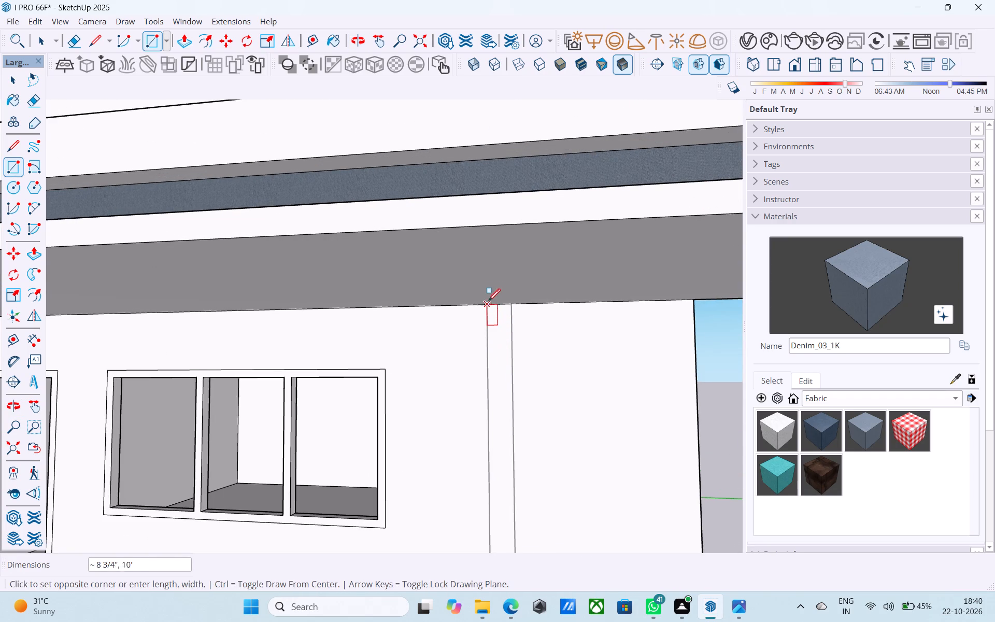
scroll(490, 292, "down", 8)
left_click(505, 459)
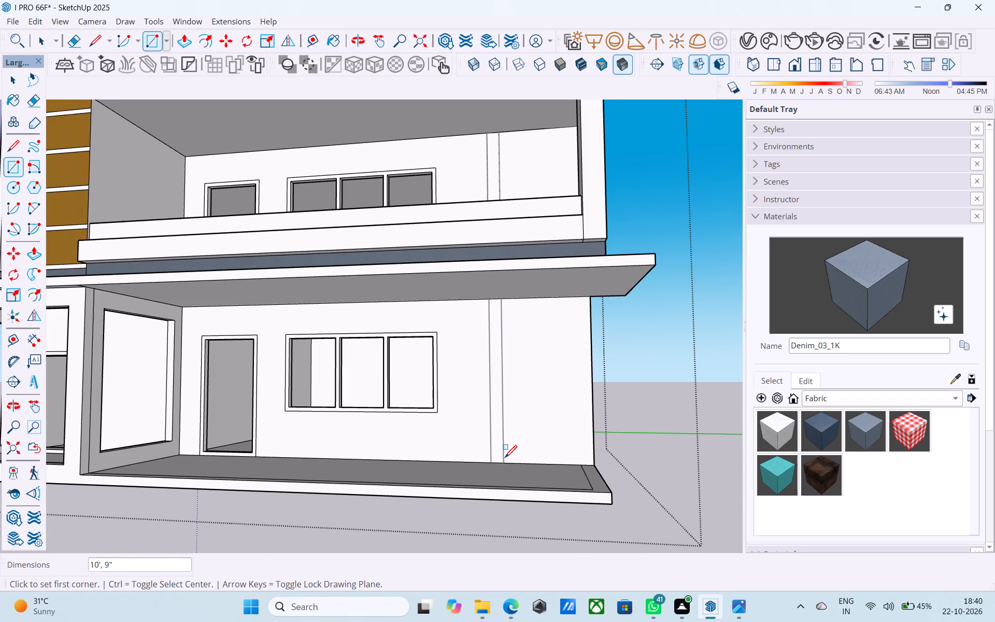
key("space")
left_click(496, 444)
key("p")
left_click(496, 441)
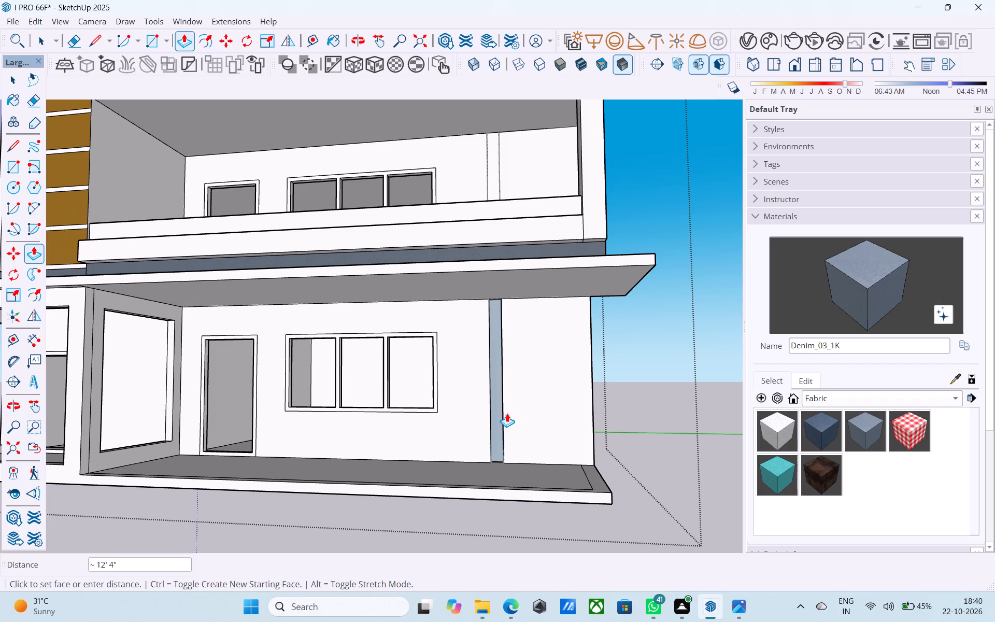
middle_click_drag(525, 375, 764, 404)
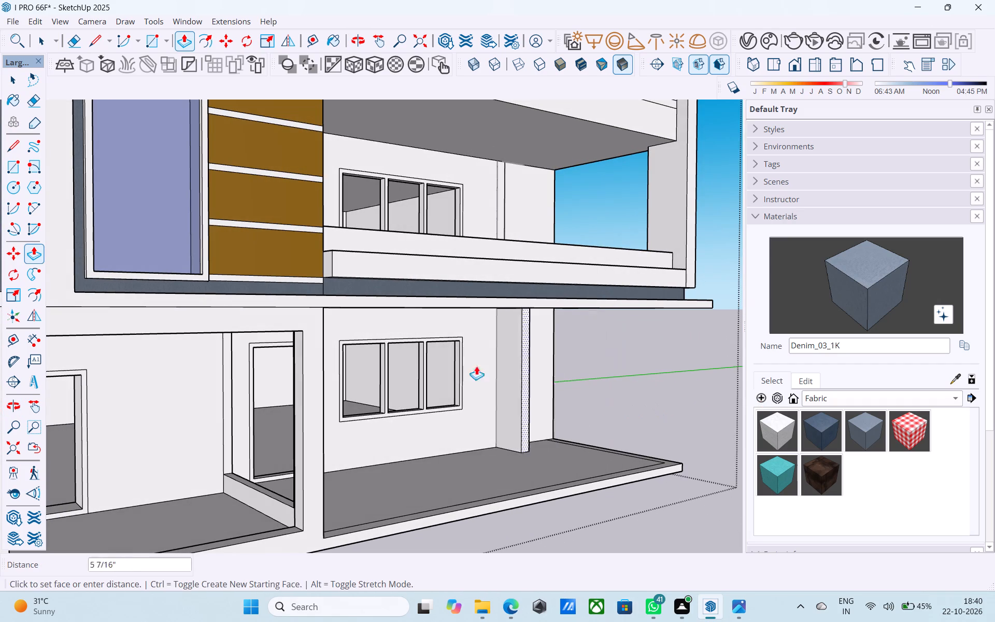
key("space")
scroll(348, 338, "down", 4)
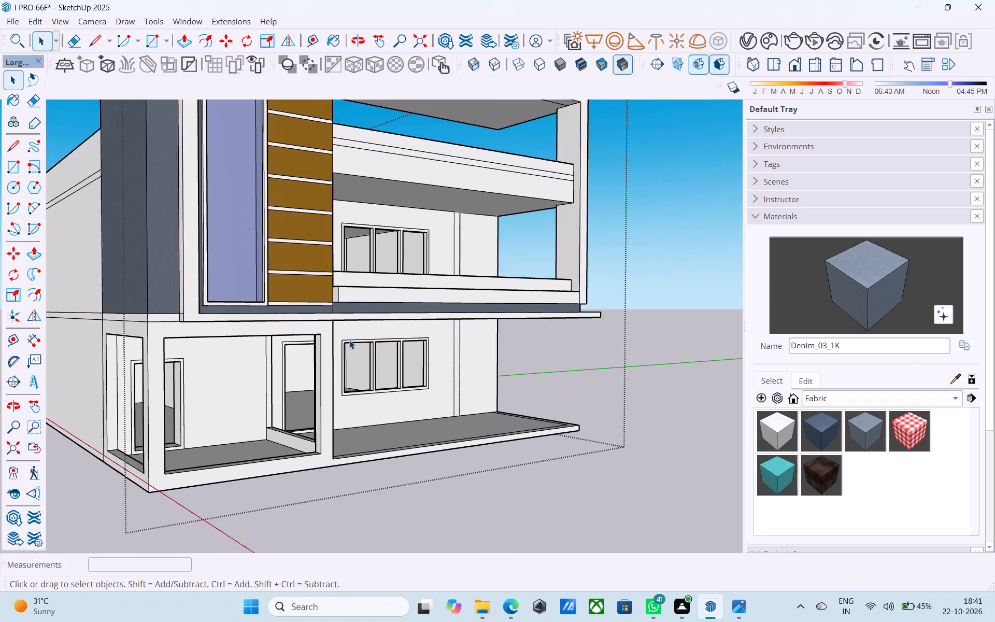
Examine the new wall strips and the house's facade, balcony and side wall from several angles and distances.
middle_click_drag(368, 343, 187, 413)
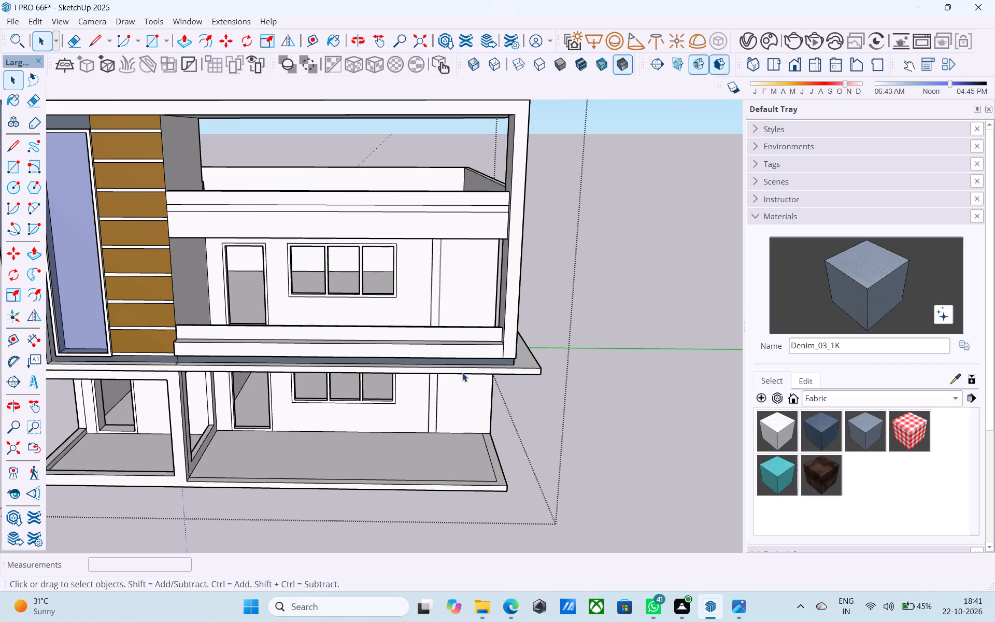
scroll(461, 391, "down", 5)
middle_click_drag(460, 363, 474, 255)
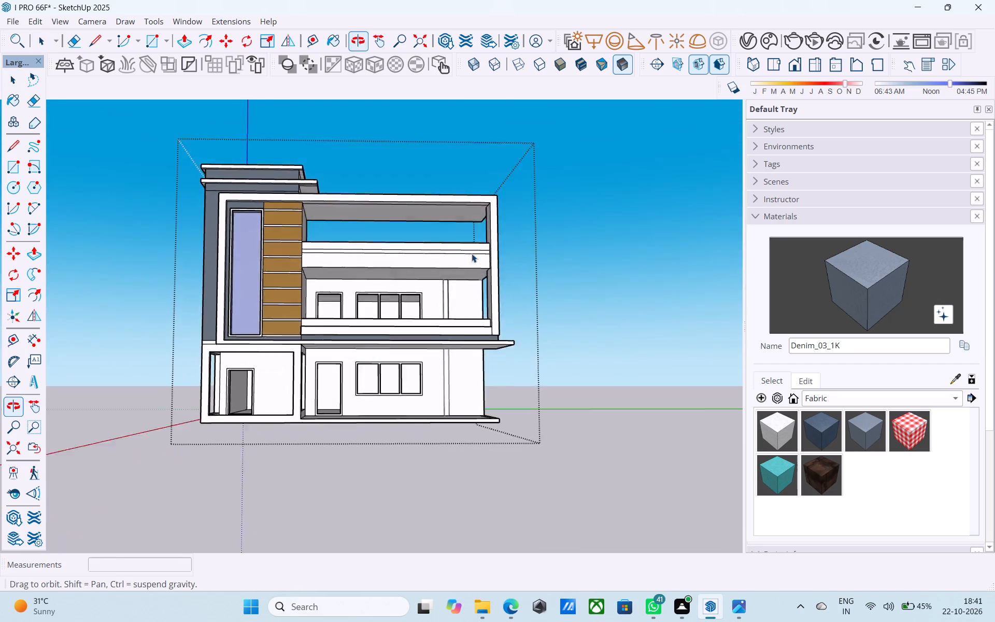
scroll(461, 251, "up", 4)
scroll(455, 257, "down", 4)
middle_click_drag(439, 270, 209, 435)
middle_click_drag(332, 379, 503, 323)
scroll(503, 323, "up", 1)
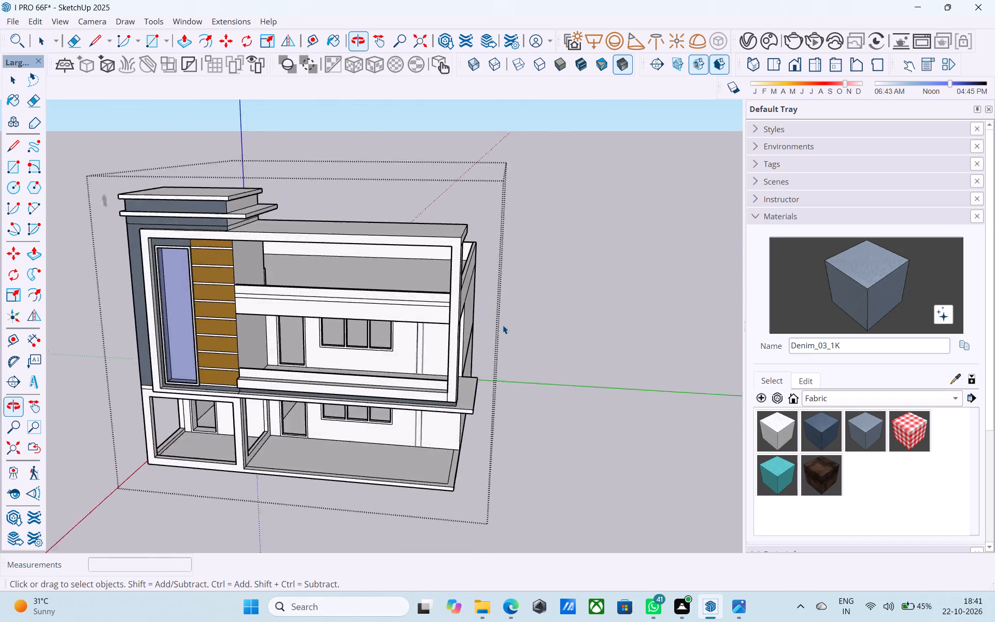
scroll(503, 325, "up", 8)
middle_click_drag(372, 379, 402, 344)
scroll(397, 350, "up", 3)
scroll(413, 334, "down", 5)
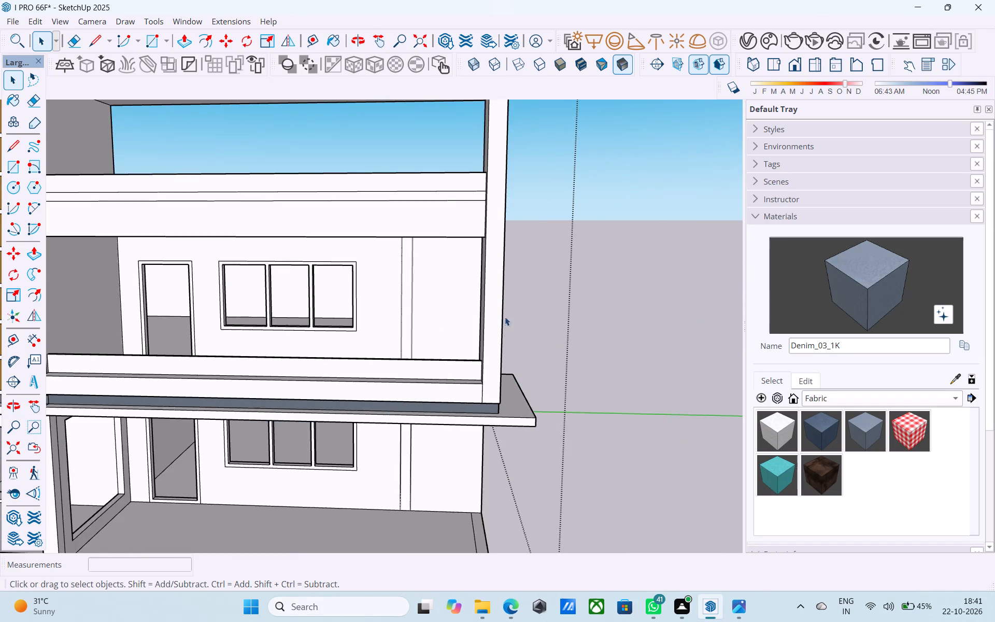
scroll(505, 317, "down", 8)
middle_click_drag(510, 347, 492, 344)
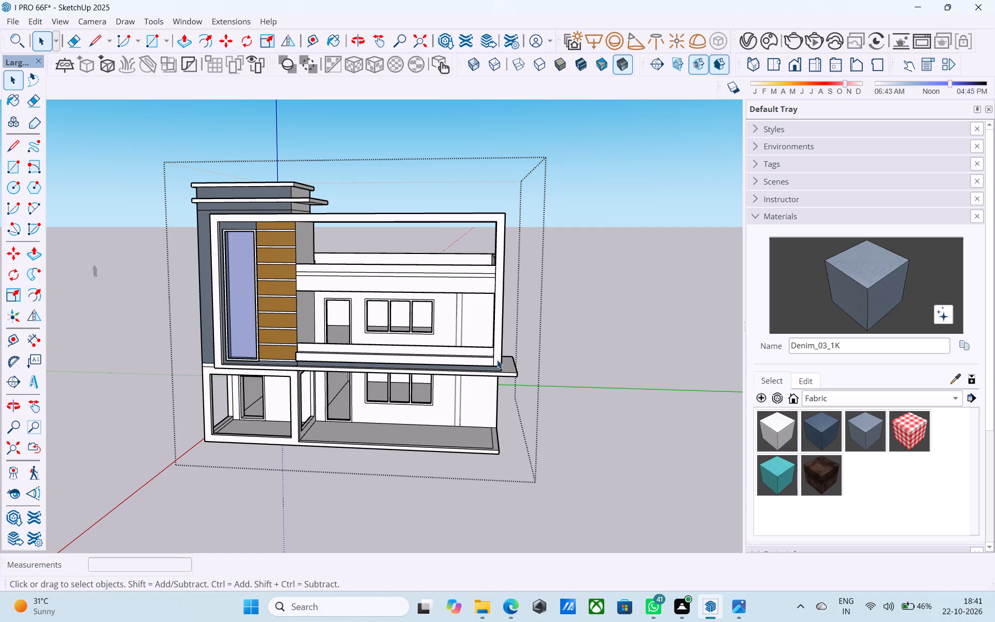
scroll(497, 360, "up", 1)
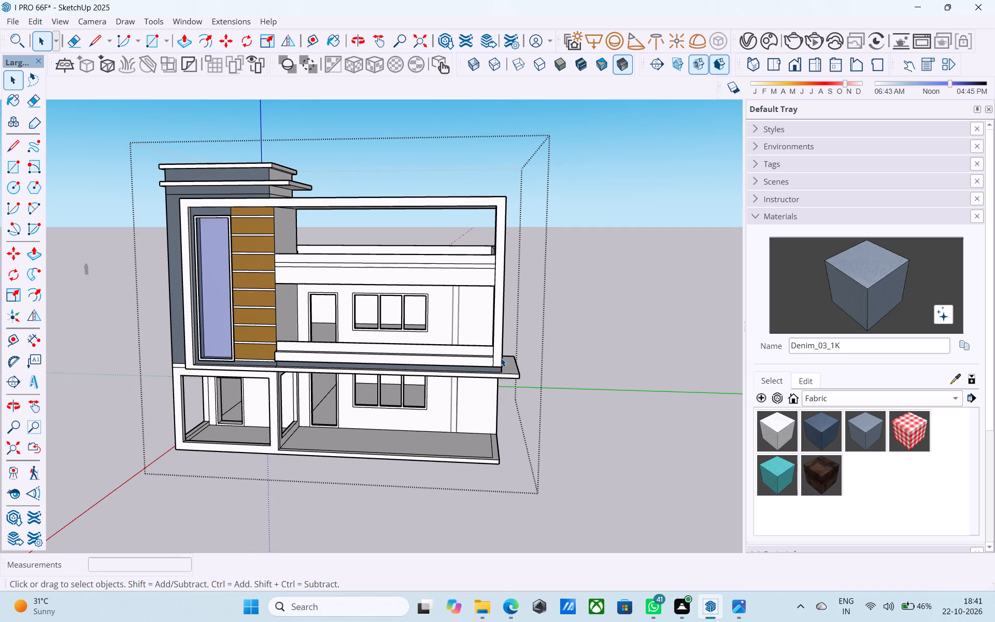
scroll(501, 358, "down", 4)
middle_click_drag(501, 358, 306, 381)
scroll(490, 327, "up", 1)
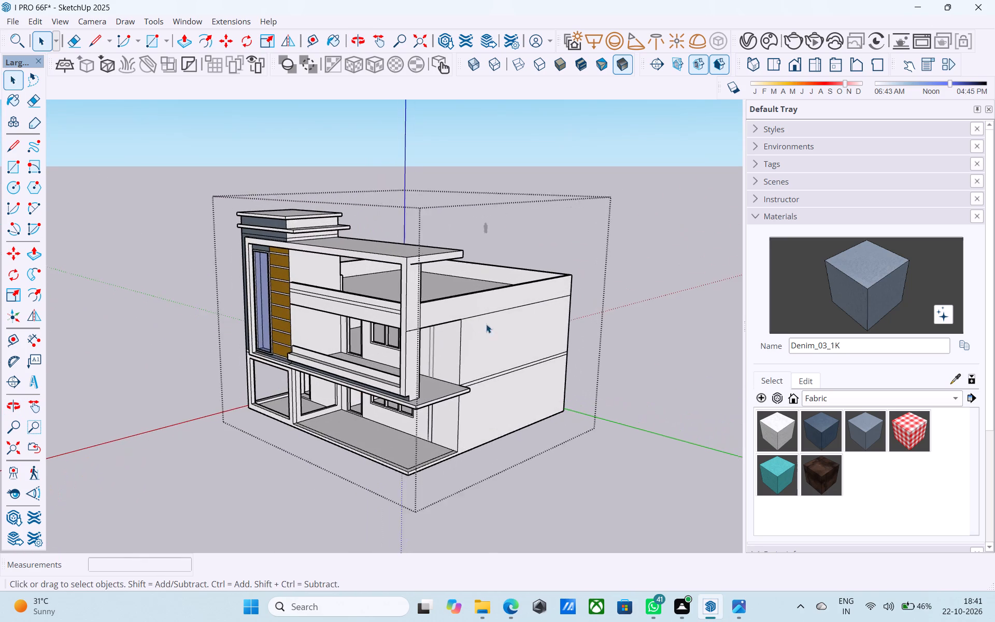
Erase the stray lines on the outer column of the front facade frame.
scroll(486, 324, "up", 1)
scroll(423, 316, "up", 11)
key("e")
left_click_drag(389, 342, 387, 350)
left_click_drag(358, 352, 357, 359)
key("space")
scroll(366, 347, "down", 6)
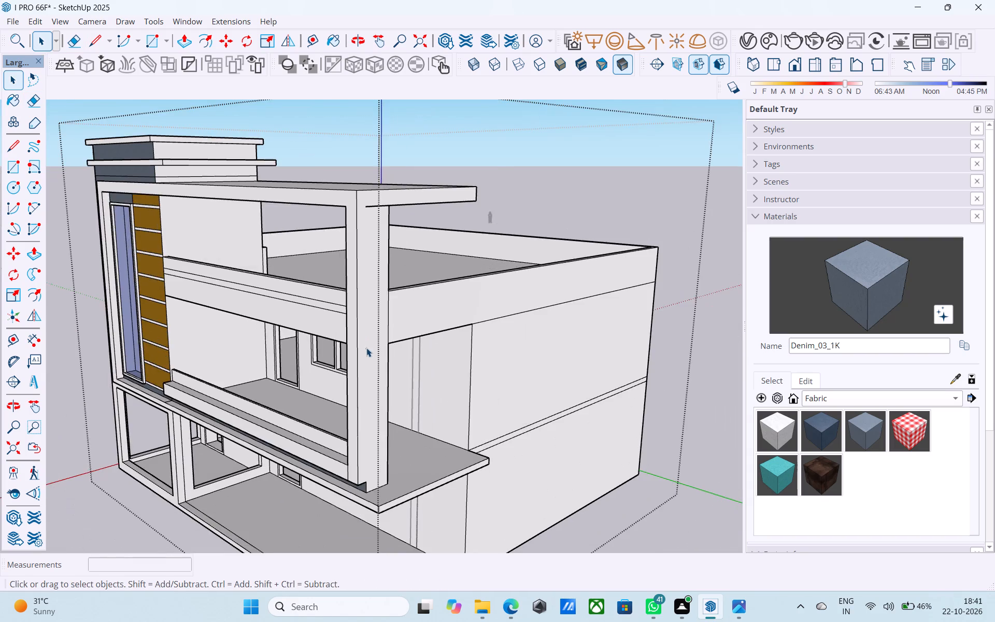
Push the upper-floor side wall face in 6" and delete it to open that side of the room.
middle_click_drag(405, 311, 445, 296)
middle_click(434, 309)
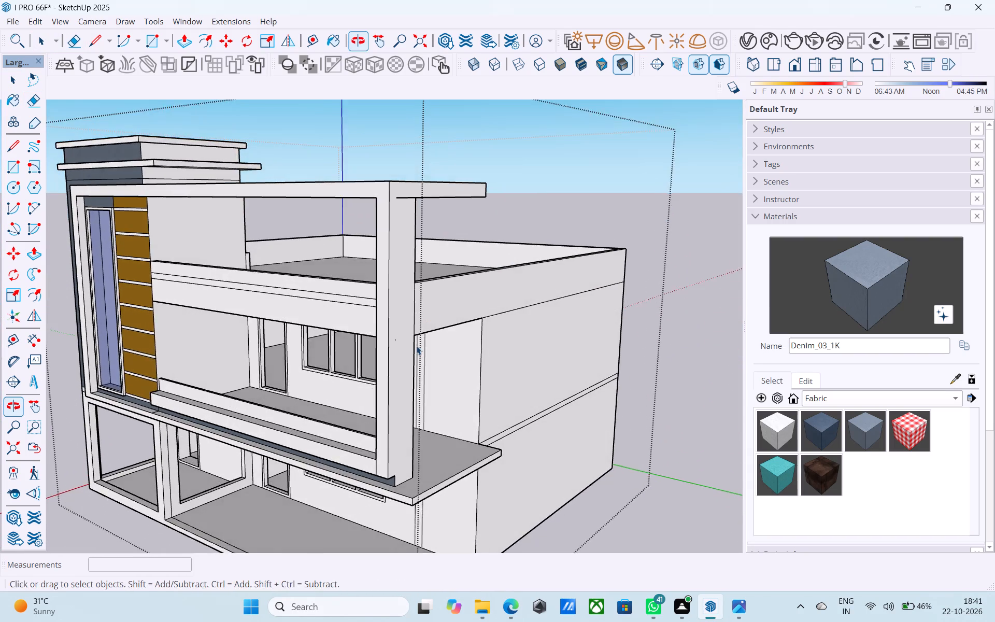
middle_click_drag(434, 344, 521, 329)
left_click(534, 360)
middle_click_drag(531, 360, 483, 350)
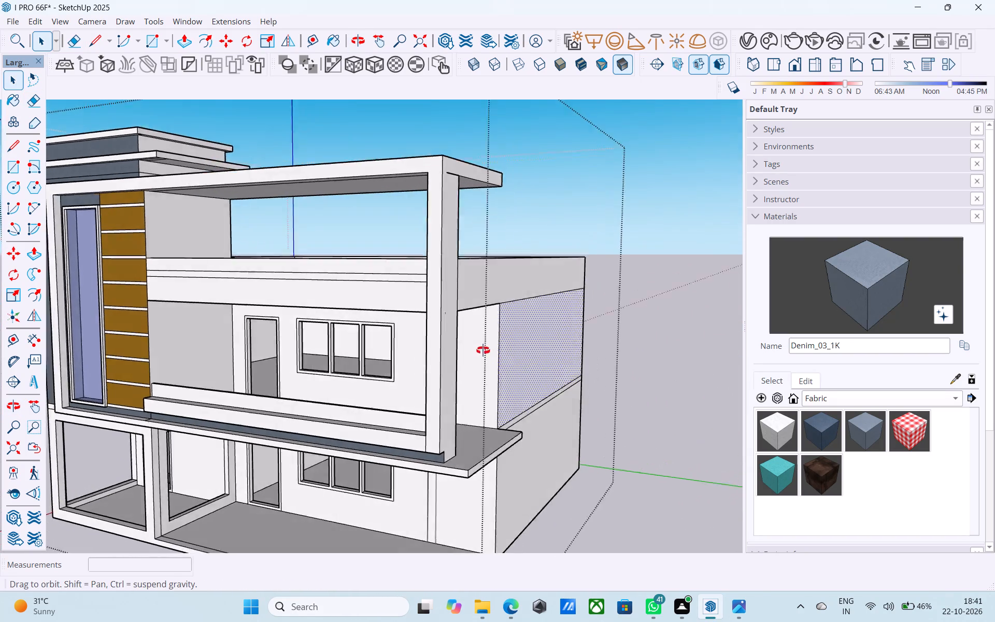
middle_click_drag(483, 350, 349, 349)
key("p")
left_click(488, 366)
left_click(466, 352)
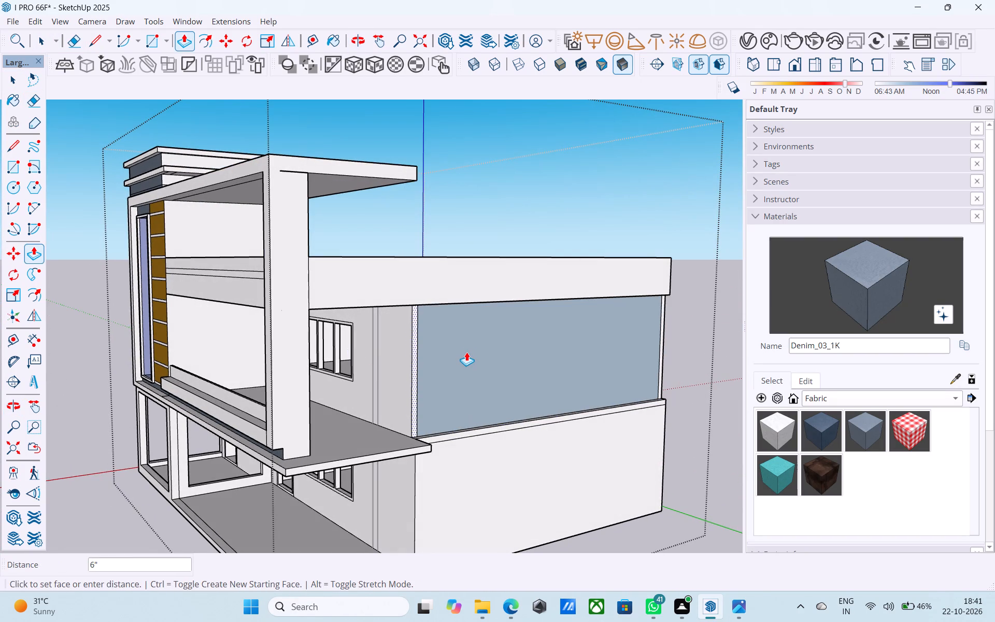
key("space")
left_click(466, 352)
key("Delete")
Push the ground-floor side wall face inward 9".
scroll(468, 350, "down", 5)
scroll(517, 425, "up", 4)
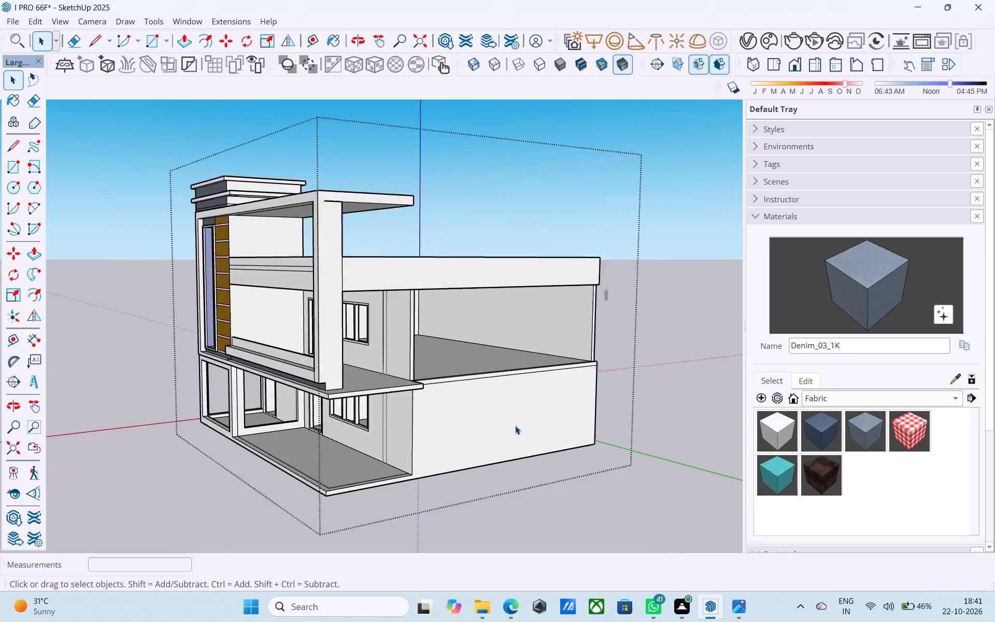
left_click(489, 423)
key("p")
left_click(489, 423)
left_click(467, 408)
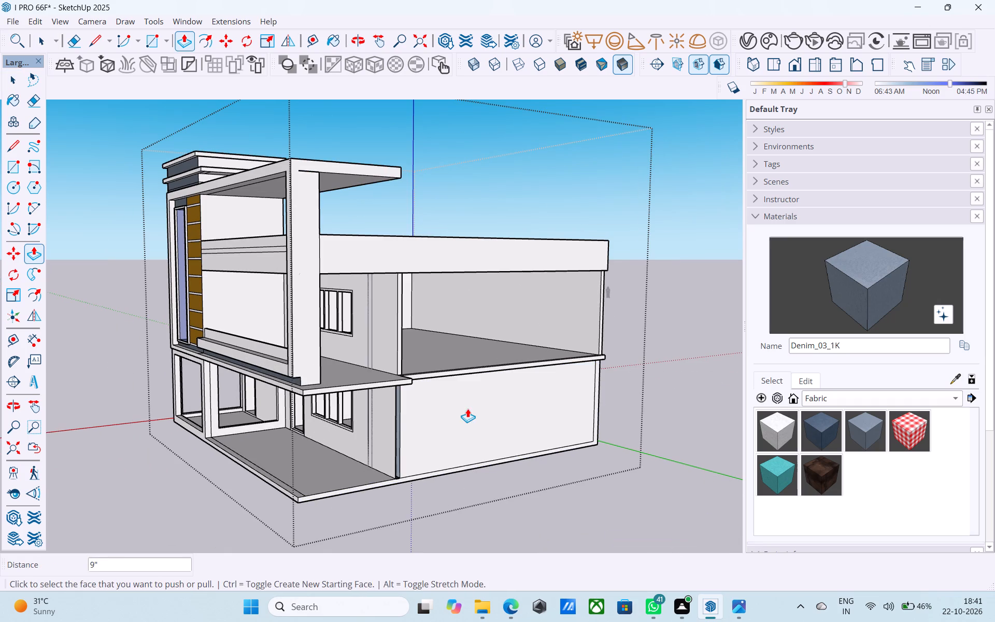
key("space")
Push the ground-floor side wall further inward to the strip line on the porch wall.
left_click(467, 408)
scroll(470, 414, "up", 4)
middle_click_drag(472, 415, 501, 423)
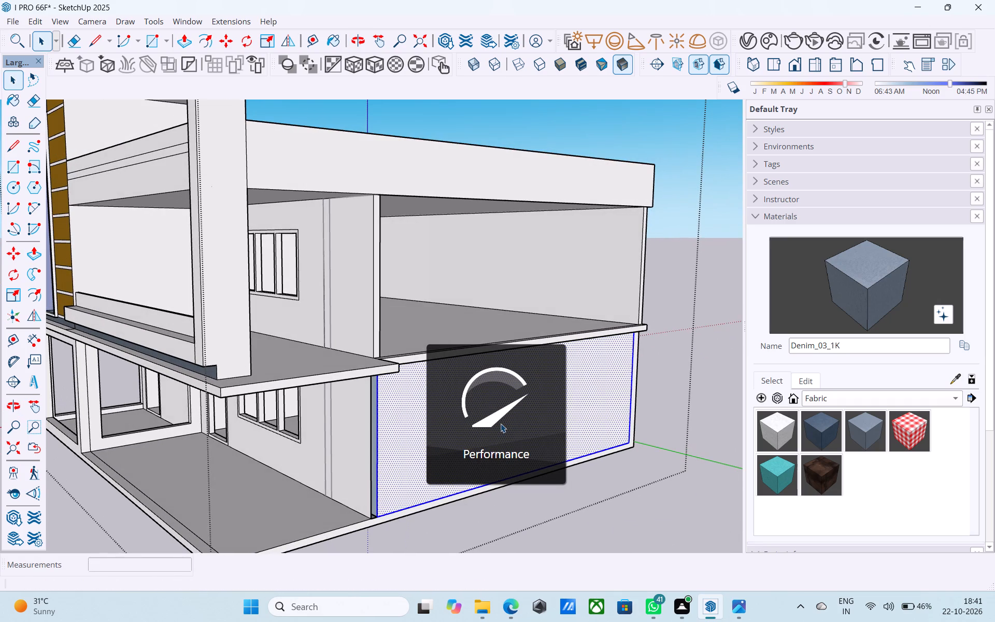
left_click(401, 437)
scroll(401, 437, "up", 2)
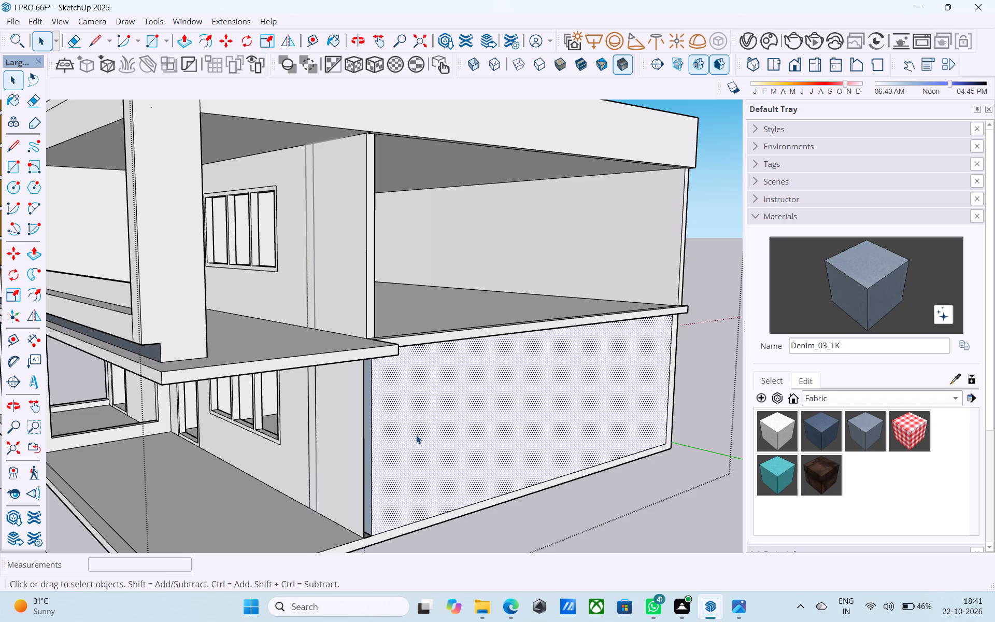
left_click(416, 435)
middle_click_drag(427, 430, 406, 420)
scroll(402, 419, "up", 1)
key("p")
scroll(412, 425, "up", 3)
left_click(415, 430)
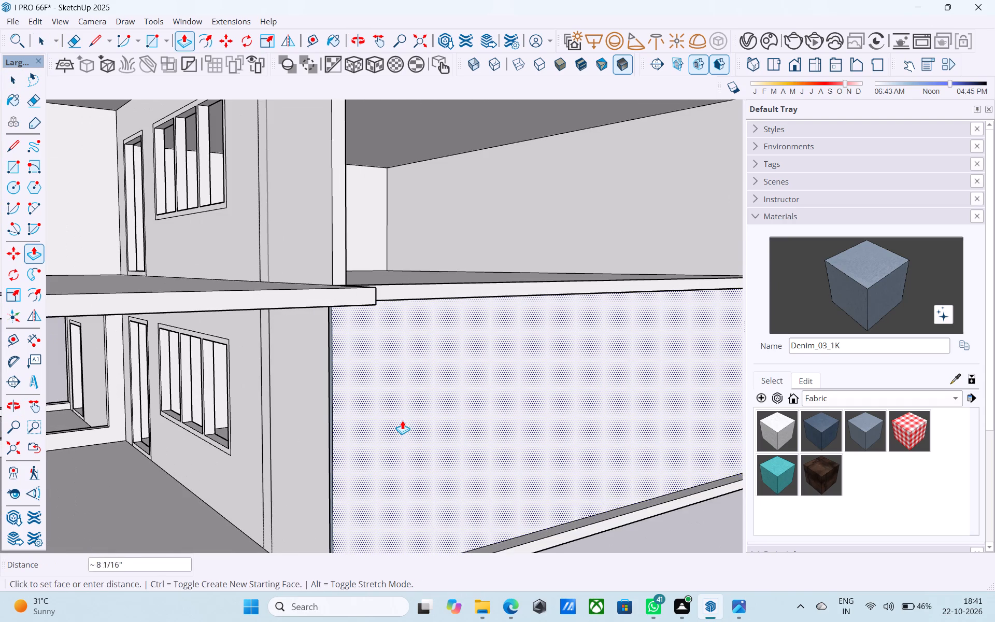
left_click(269, 371)
scroll(274, 370, "down", 5)
key("space")
Draw a 10' by 6" rectangle over the recessed wall's front end and erase the leftover outer wall edge.
middle_click_drag(294, 387, 206, 465)
middle_click_drag(265, 476, 152, 466)
middle_click_drag(214, 469, 174, 457)
middle_click_drag(196, 462, 231, 411)
scroll(231, 441, "up", 1)
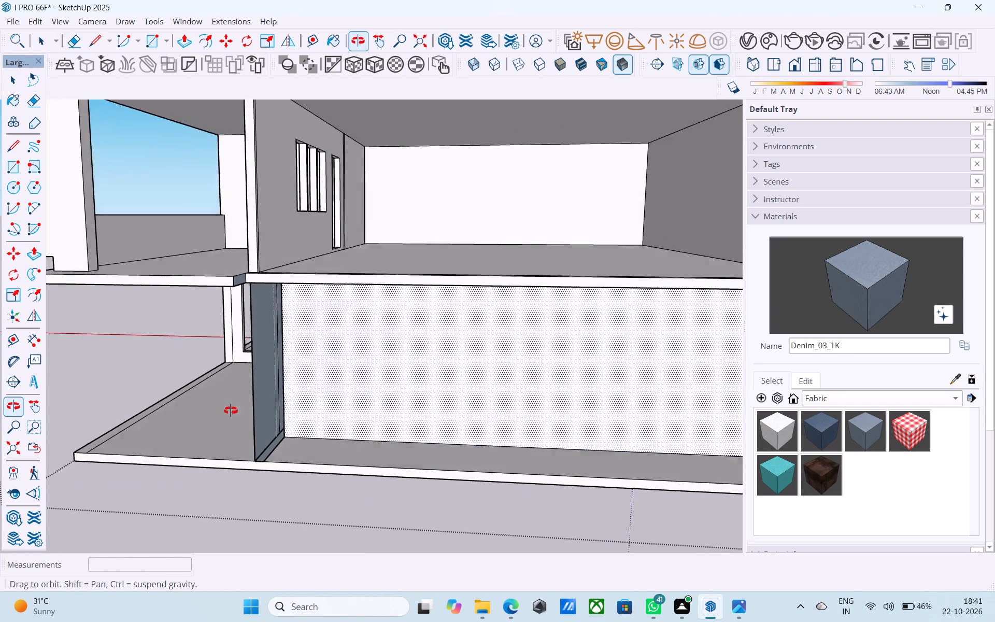
middle_click_drag(231, 411, 222, 351)
scroll(286, 330, "up", 3)
key("r")
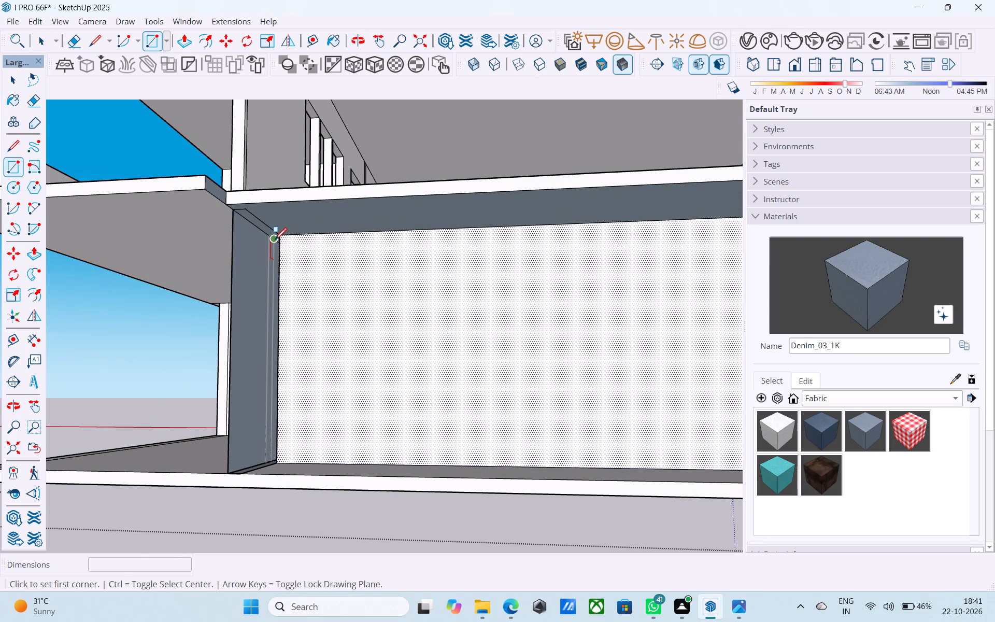
left_click(280, 237)
left_click(264, 457)
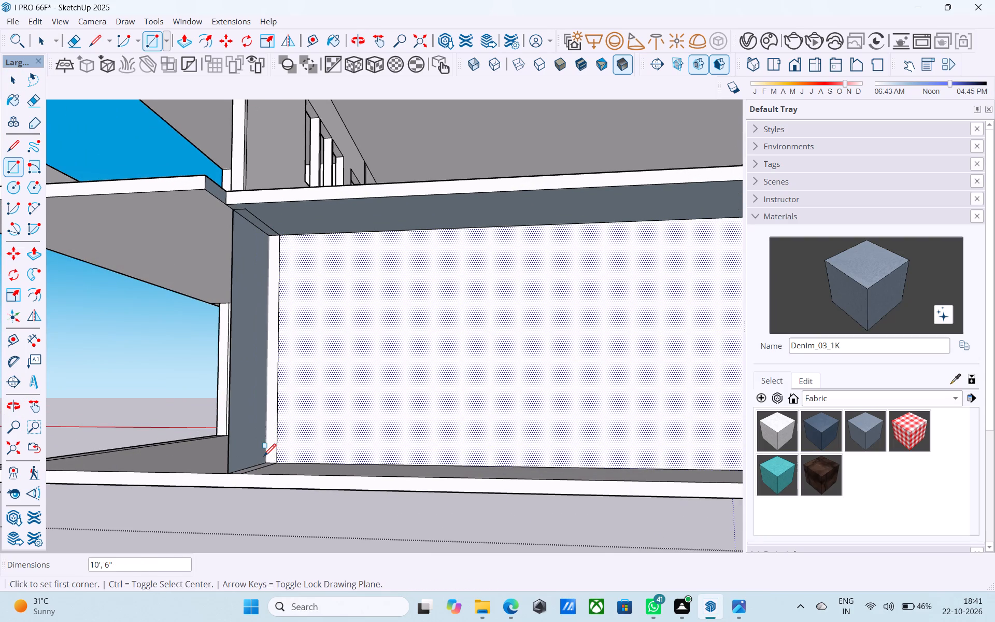
key("space")
key("e")
left_click_drag(228, 430, 222, 428)
Push the outer side edge of the ground floor and rear wall inward flush with the recessed side wall.
middle_click_drag(224, 429, 352, 449)
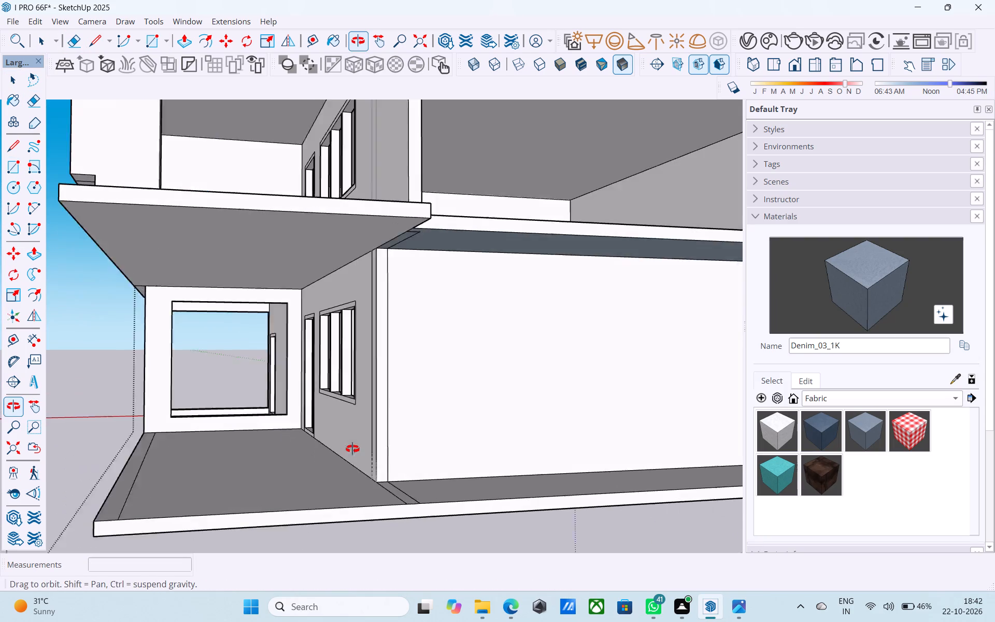
middle_click_drag(352, 449, 380, 449)
scroll(345, 398, "down", 10)
middle_click_drag(369, 429, 331, 401)
middle_click_drag(581, 354, 486, 377)
scroll(508, 377, "up", 7)
key("space")
left_click(584, 371)
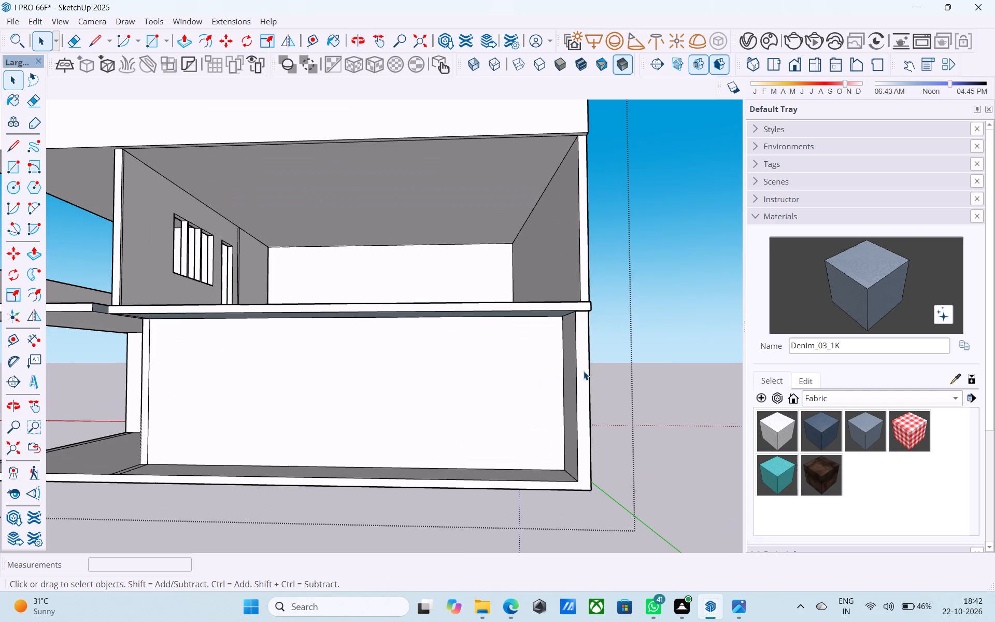
key("p")
left_click(584, 371)
left_click(518, 356)
key("space")
Examine the narrowed ground floor and the front facade from the side and the front.
middle_click_drag(499, 382, 520, 387)
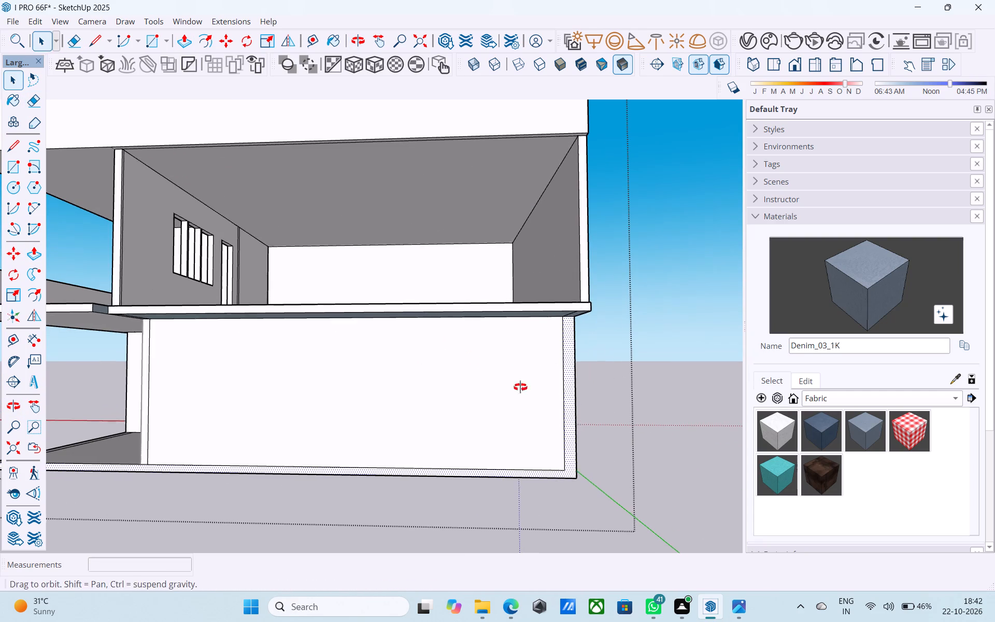
middle_click_drag(520, 387, 543, 402)
scroll(543, 403, "up", 1)
scroll(545, 406, "down", 5)
middle_click_drag(547, 414, 749, 425)
scroll(525, 423, "down", 3)
middle_click_drag(524, 421, 695, 426)
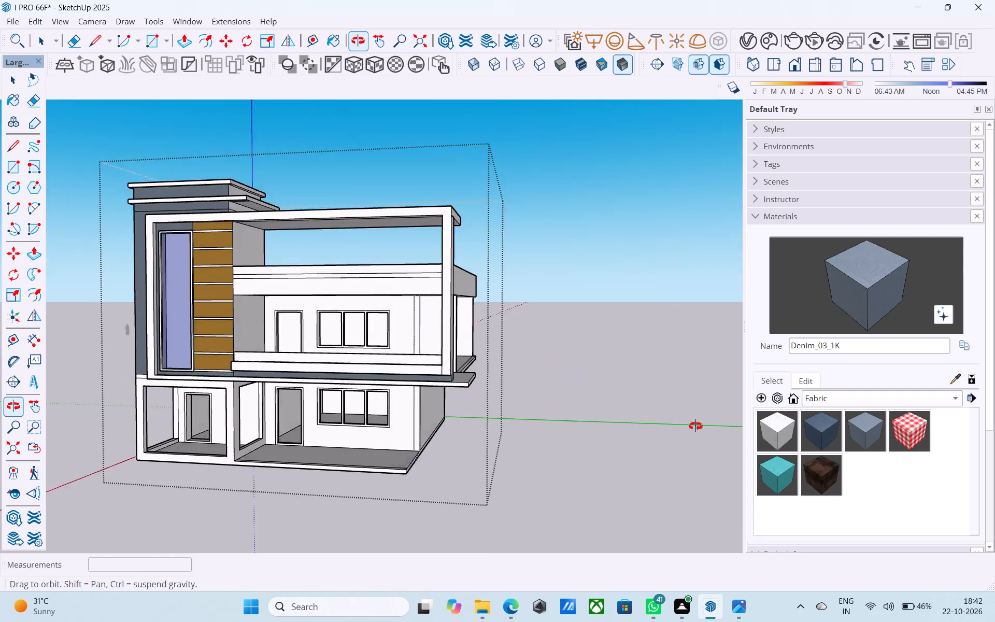
middle_click_drag(695, 426, 737, 402)
scroll(599, 374, "down", 4)
middle_click_drag(561, 394, 561, 434)
scroll(409, 412, "up", 5)
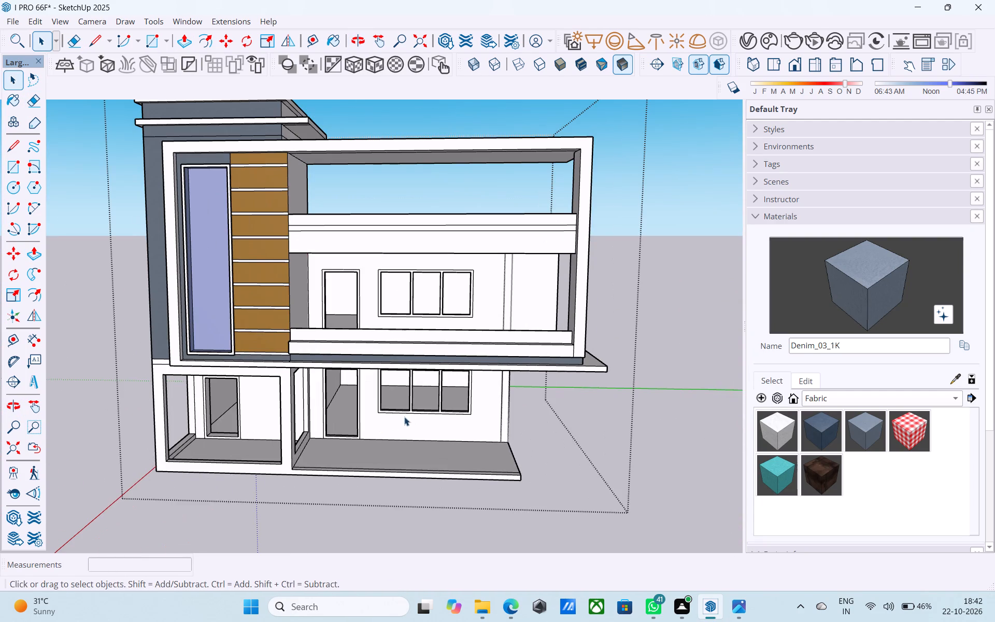
Push the outer side face of the front frame's corner column inward.
middle_click_drag(457, 391, 189, 391)
scroll(386, 374, "up", 4)
middle_click_drag(402, 392, 355, 371)
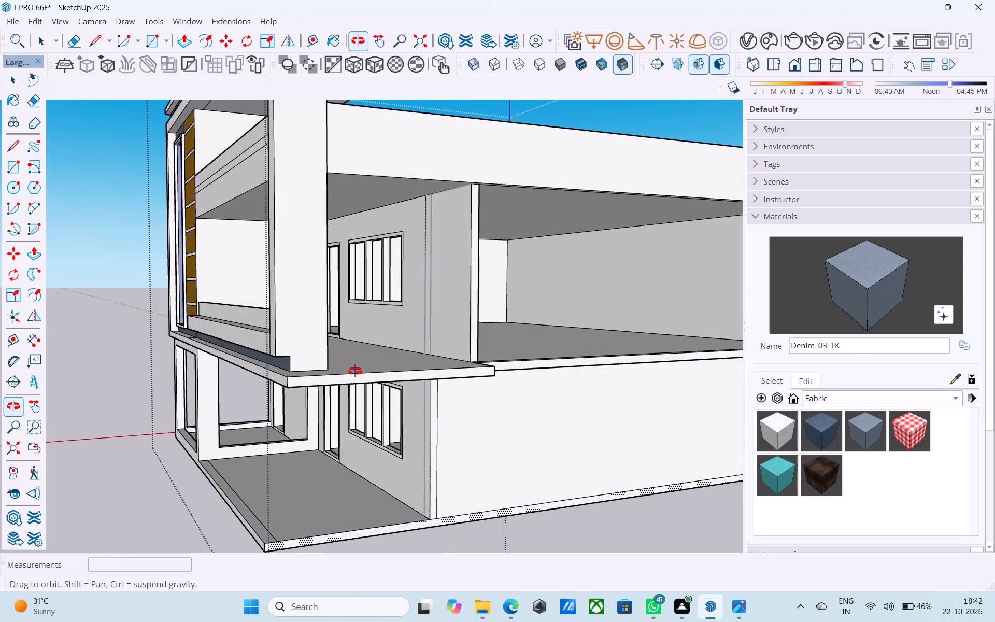
middle_click_drag(355, 371, 454, 404)
left_click(390, 377)
key("p")
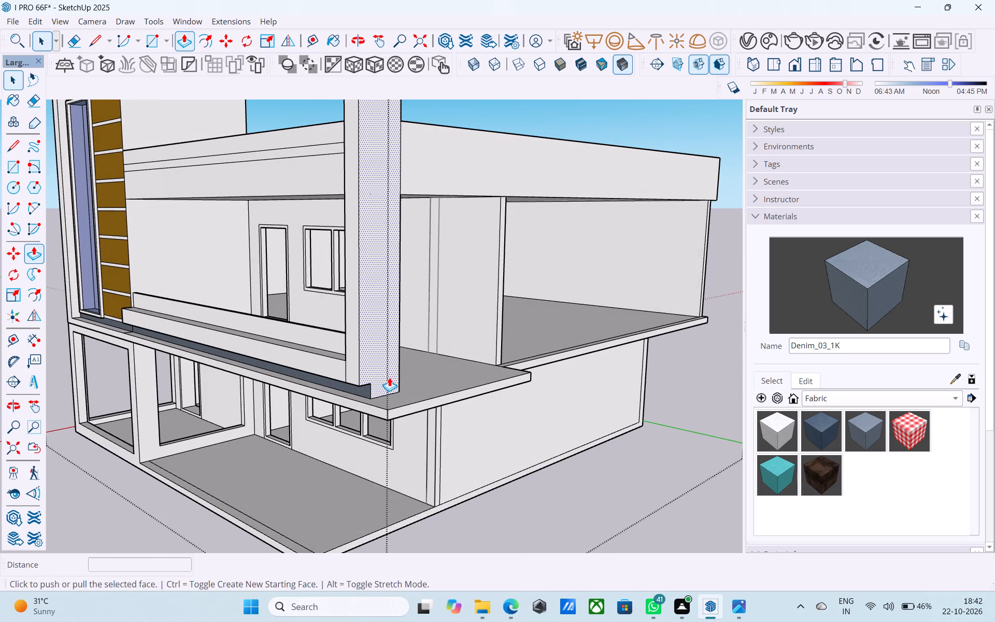
left_click_drag(389, 377, 382, 378)
left_click(344, 377)
key("space")
Push the outer side edge of the balcony slab inward.
scroll(355, 385, "down", 4)
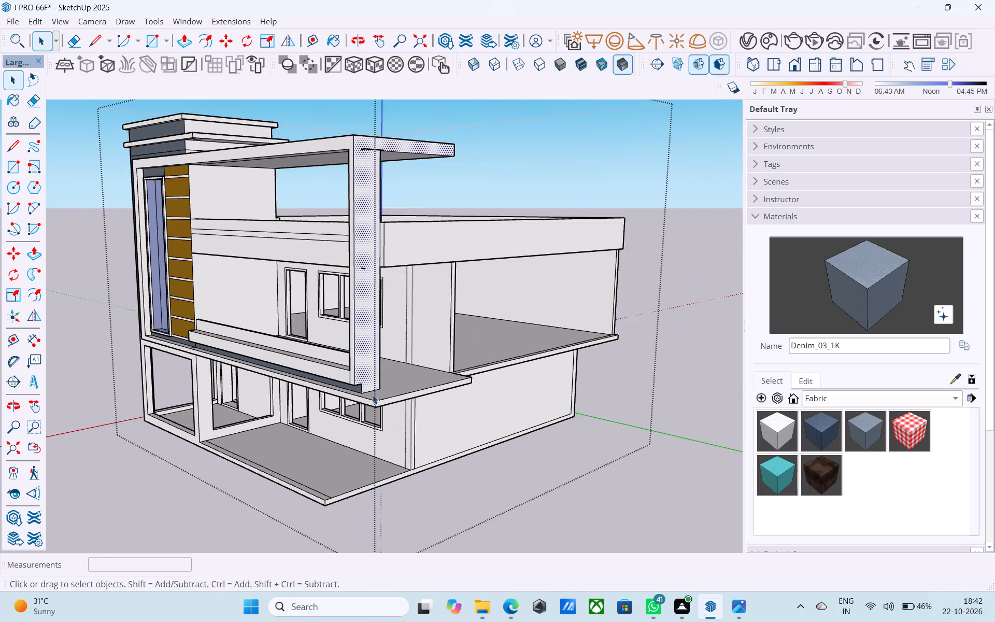
scroll(373, 395, "down", 1)
middle_click_drag(390, 403, 250, 373)
scroll(352, 393, "up", 4)
left_click(423, 357)
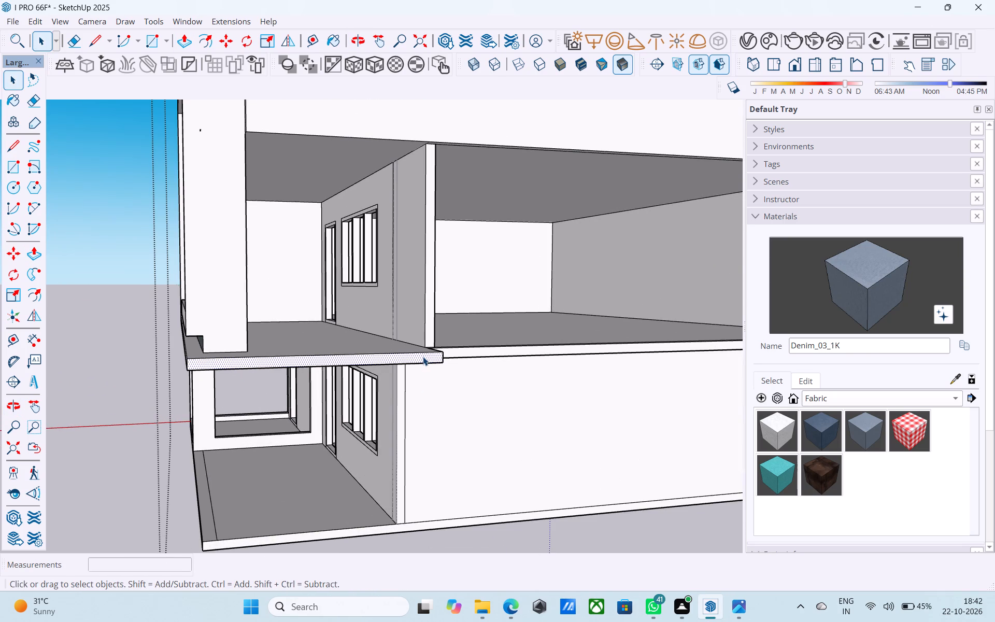
key("p")
left_click(423, 357)
left_click(433, 405)
Push the side edge of the slab under the open upper room in about 5 1/2", flush with the balcony slab edge.
middle_click_drag(433, 405, 392, 301)
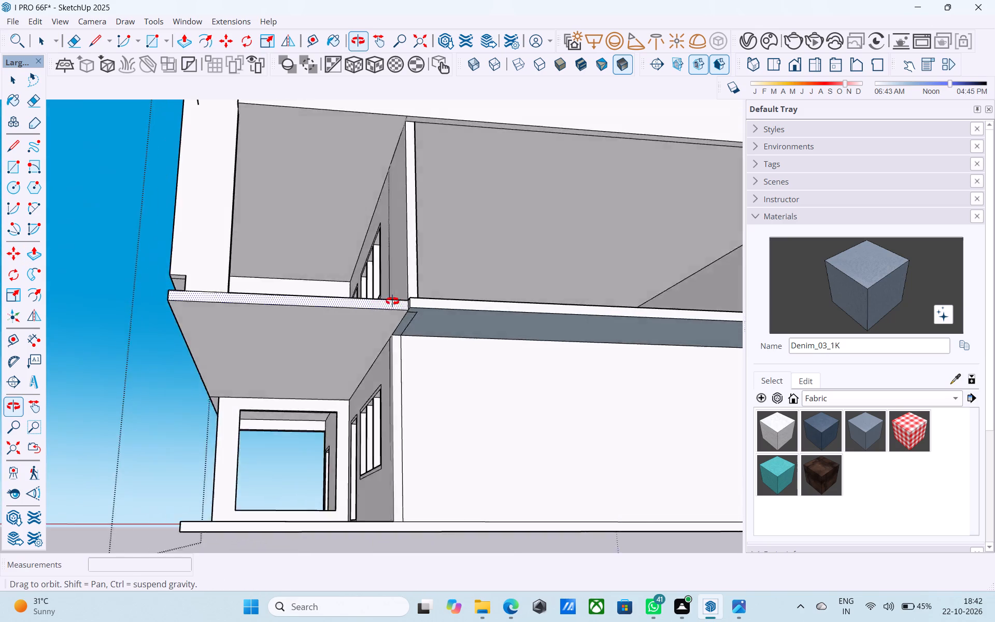
middle_click_drag(392, 301, 308, 295)
scroll(315, 321, "down", 8)
middle_click_drag(376, 349, 612, 496)
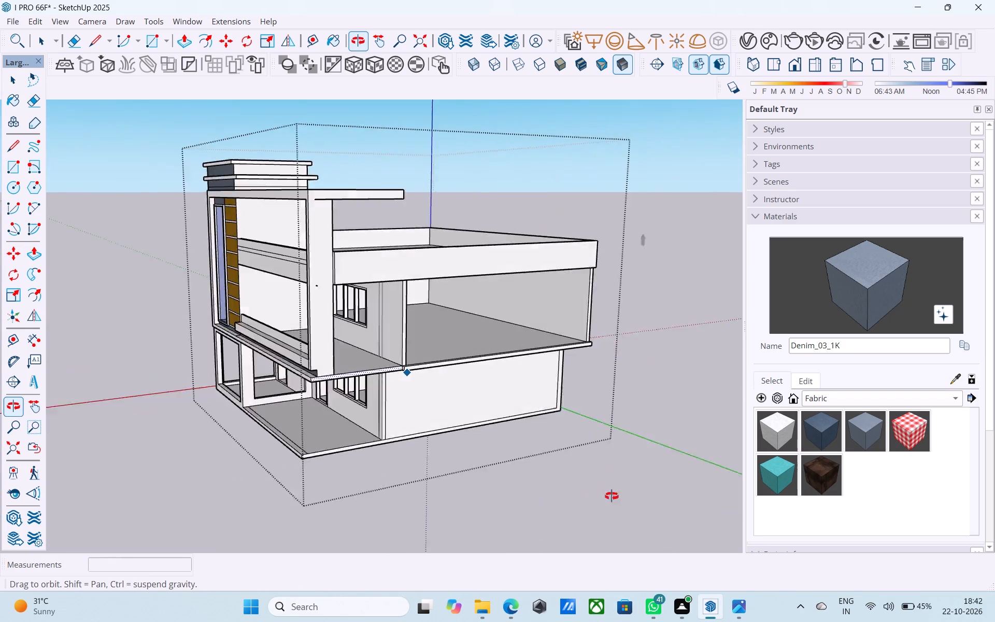
middle_click_drag(612, 496, 723, 471)
scroll(546, 406, "up", 4)
key("space")
scroll(459, 346, "up", 6)
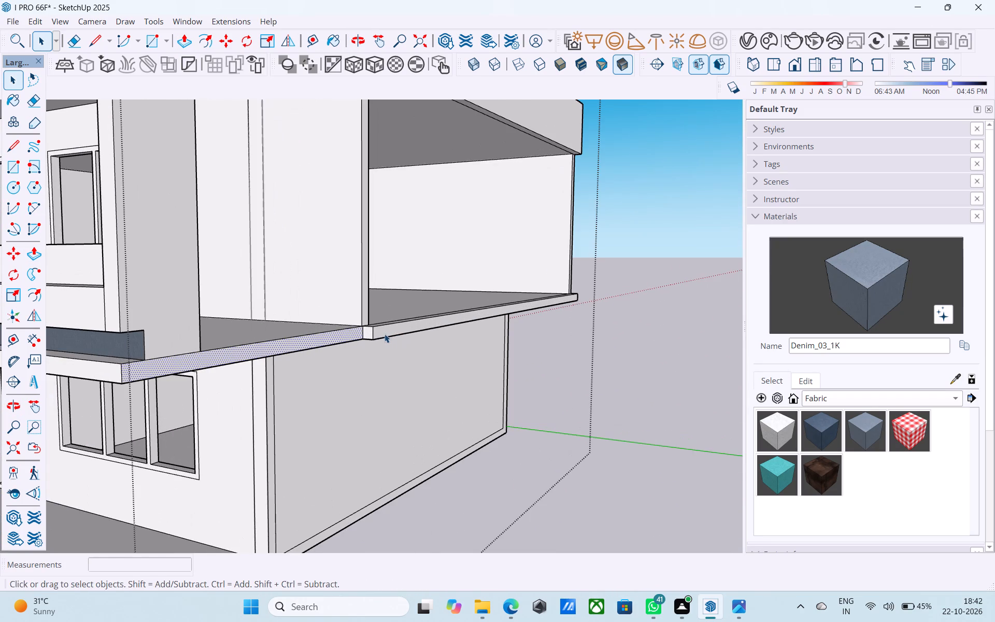
left_click(382, 334)
scroll(382, 334, "up", 3)
key("p")
left_click(381, 333)
left_click(341, 325)
key("space")
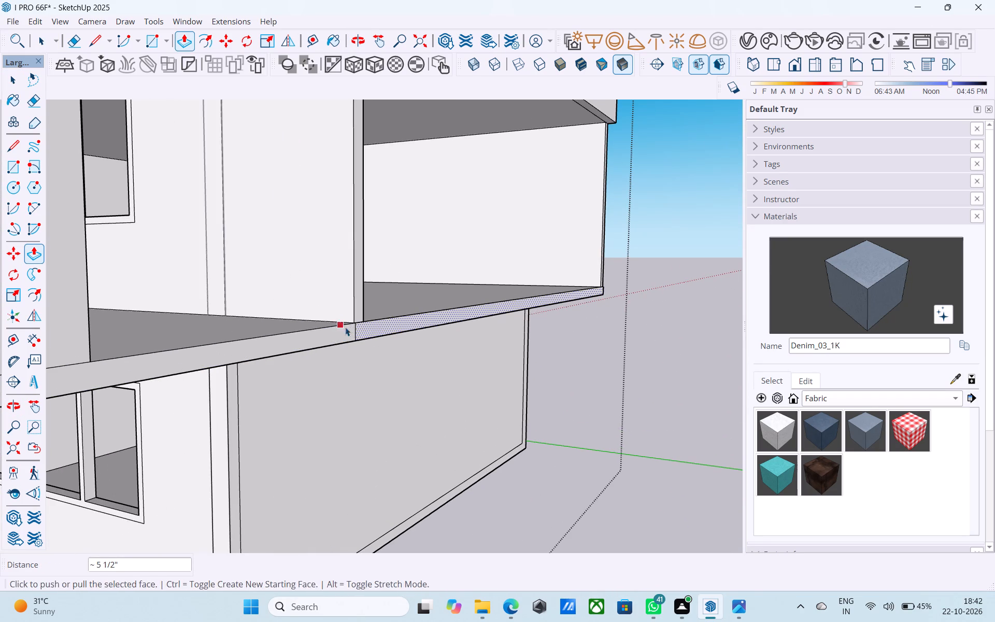
Erase the seam line between the balcony slab edge and the rear slab edge.
scroll(360, 327, "up", 3)
key("e")
left_click_drag(357, 337, 348, 338)
key("space")
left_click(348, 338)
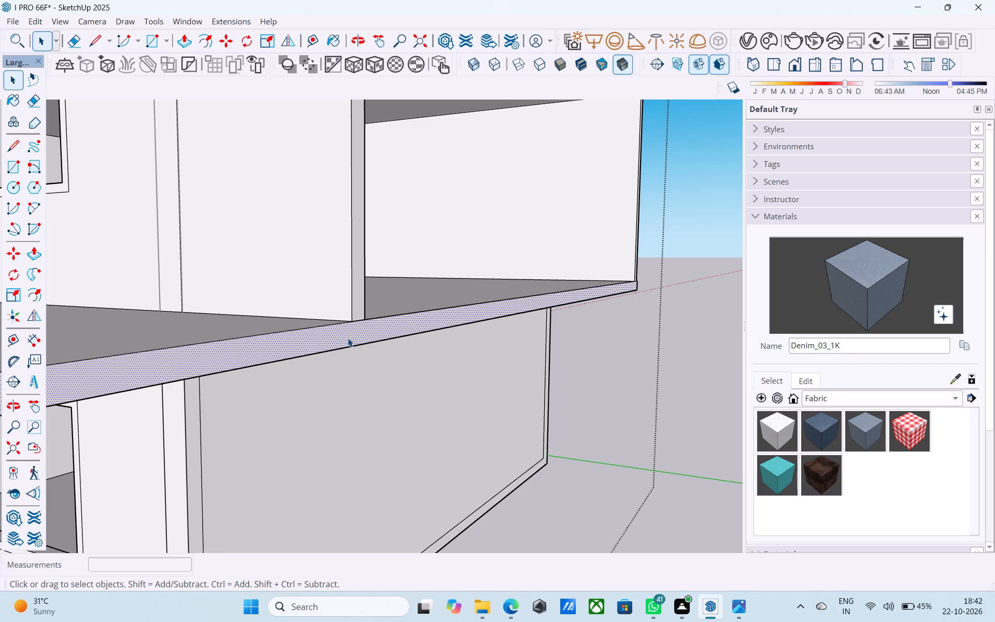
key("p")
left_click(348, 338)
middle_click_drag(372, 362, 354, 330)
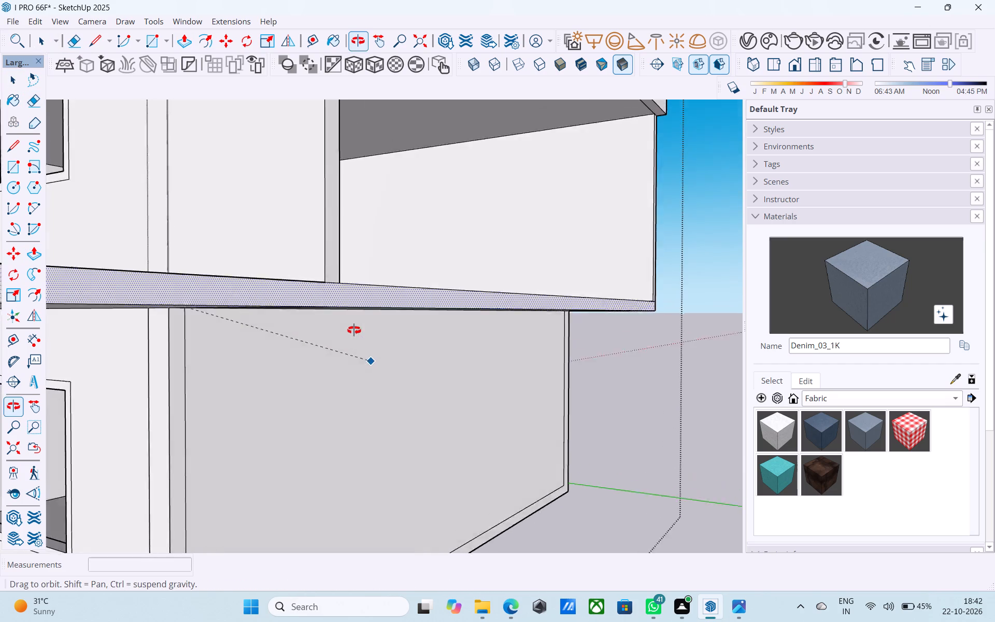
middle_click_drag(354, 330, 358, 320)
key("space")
Erase the leftover line on the underside of the slab overhang at its rear end.
scroll(363, 316, "down", 4)
middle_click_drag(363, 320, 288, 262)
scroll(272, 268, "down", 4)
middle_click_drag(326, 288, 228, 270)
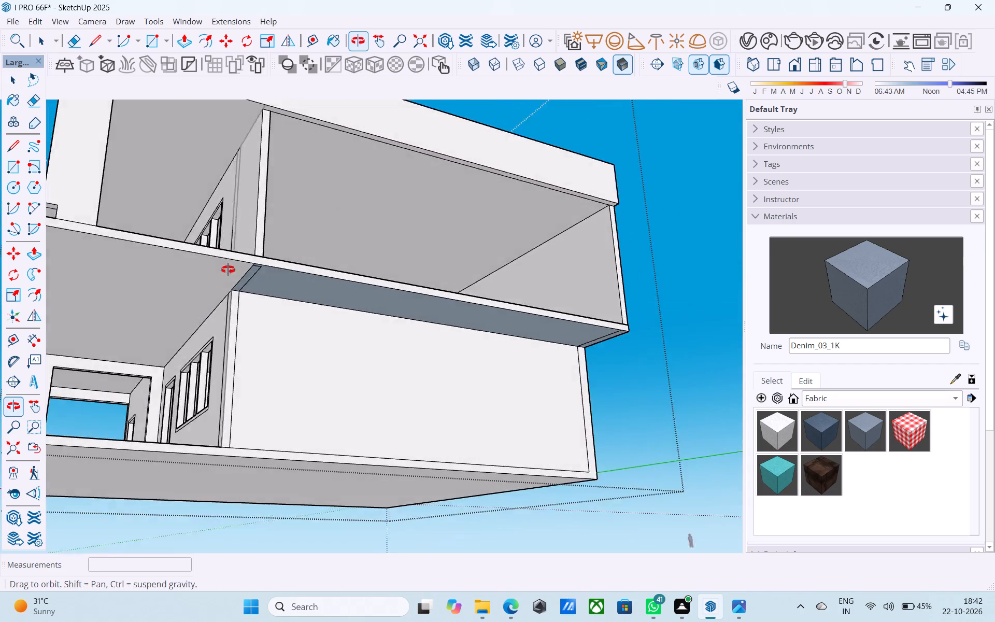
middle_click_drag(228, 270, 216, 270)
middle_click_drag(434, 292, 203, 312)
middle_click_drag(506, 303, 369, 312)
scroll(456, 284, "up", 5)
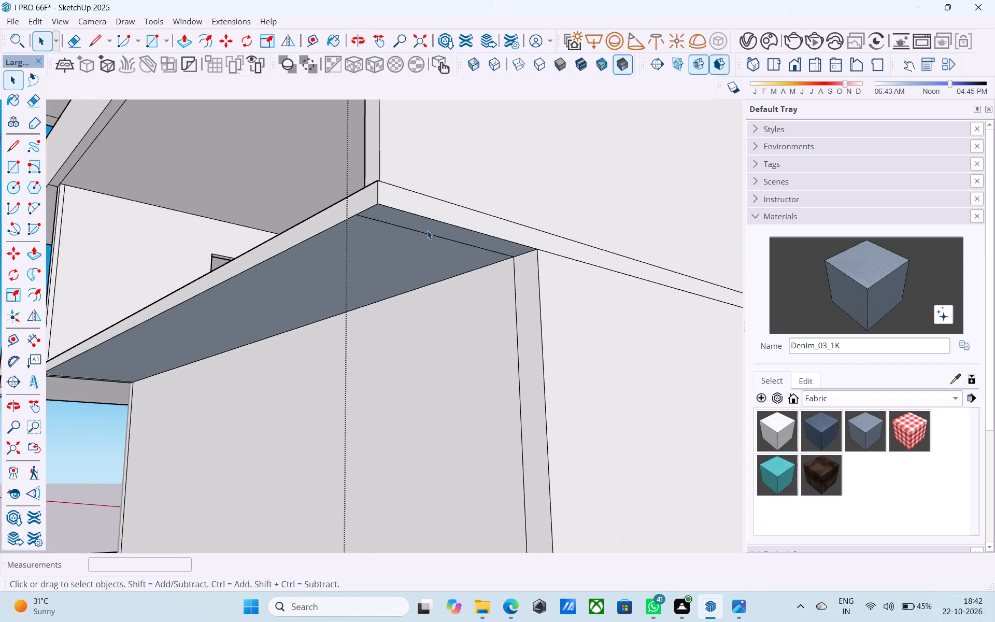
scroll(427, 230, "up", 4)
key("e")
left_click(427, 230)
left_click(427, 234)
Erase the leftover lines on the slab overhang's underside at the end beside the porch.
scroll(528, 259, "down", 9)
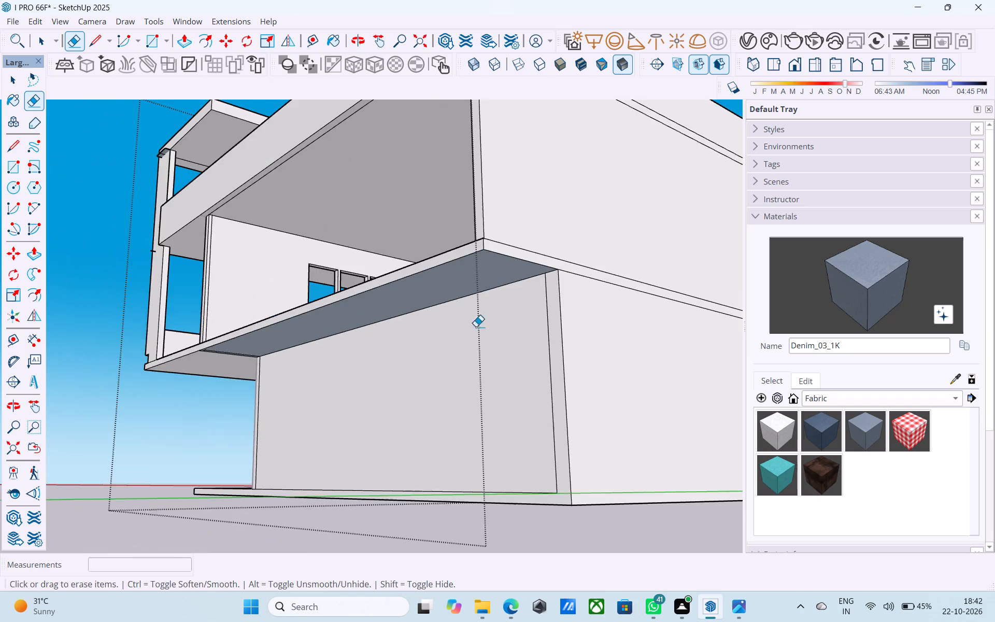
middle_click_drag(322, 355, 553, 304)
middle_click_drag(396, 307, 549, 303)
scroll(459, 314, "up", 12)
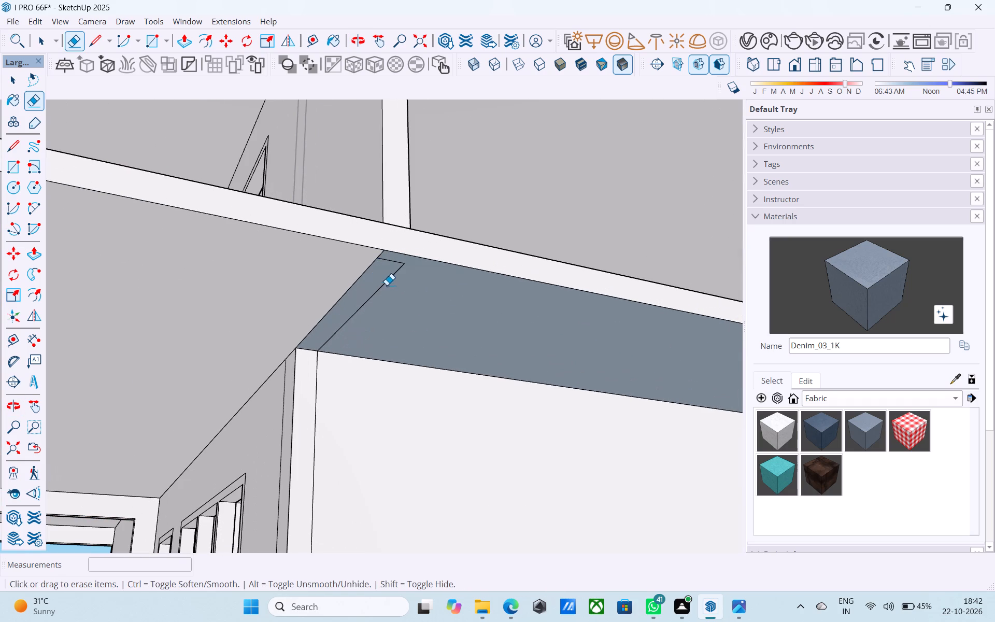
left_click(384, 281)
left_click(393, 264)
left_click(398, 261)
Reverse the blue-grey face on the underside of the slab overhang beneath the open upper room.
scroll(348, 310, "down", 10)
scroll(234, 285, "down", 8)
middle_click_drag(428, 319, 205, 329)
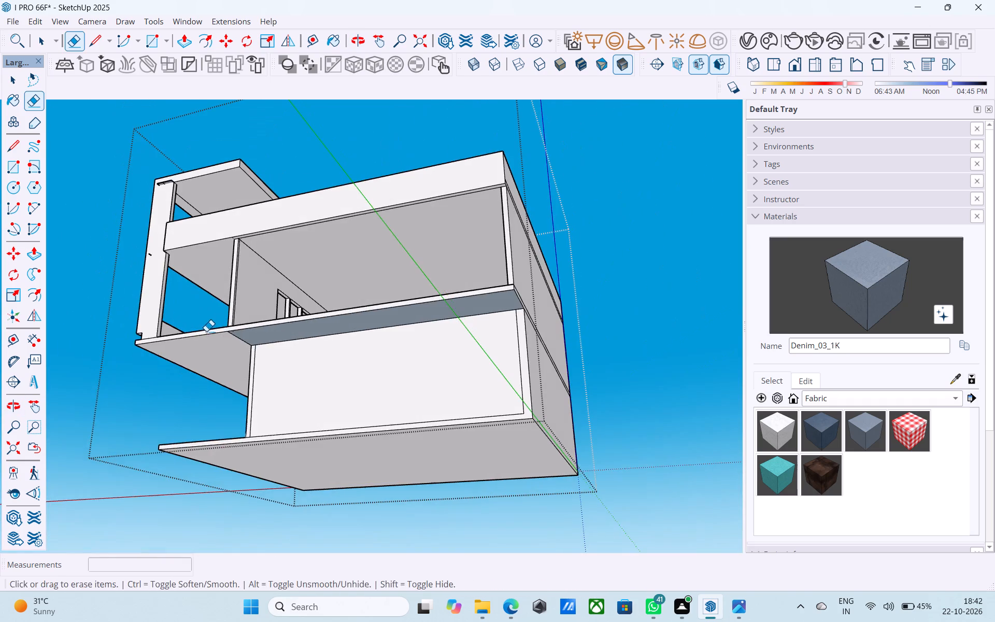
middle_click_drag(566, 307, 472, 332)
scroll(448, 328, "up", 4)
middle_click_drag(425, 294, 434, 310)
scroll(419, 307, "up", 5)
key("space")
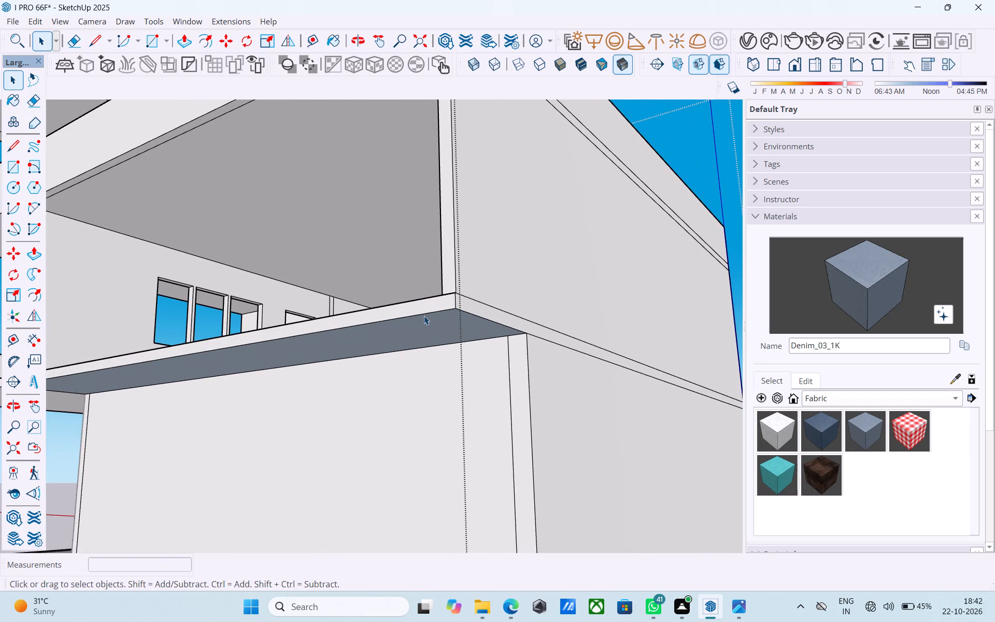
left_click(428, 320)
right_click(428, 320)
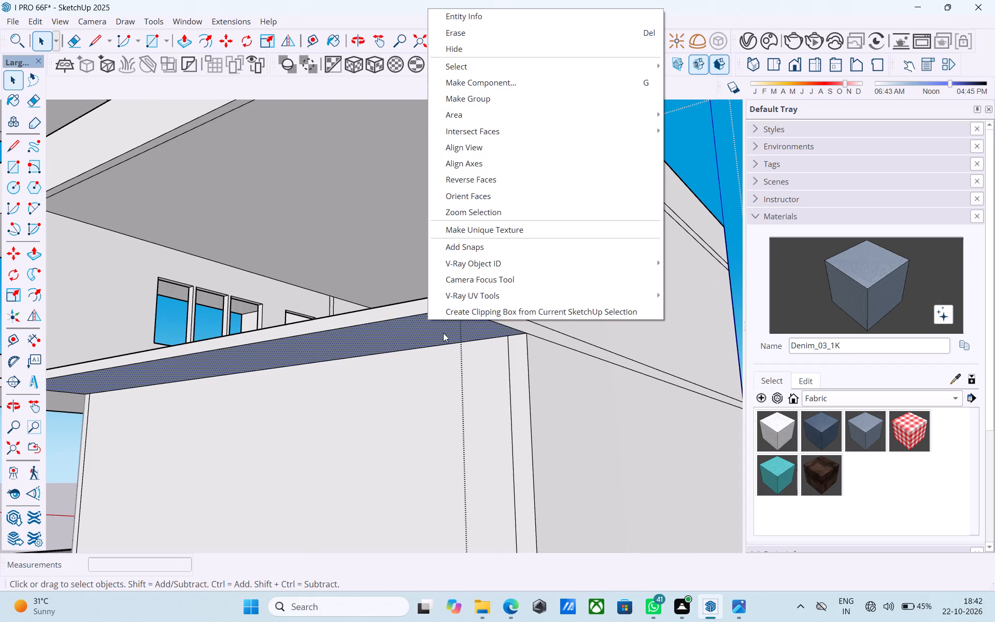
left_click(488, 183)
Push/Pull the slab's side edge beneath the open upper room by about 1/2".
middle_click_drag(460, 324, 470, 303)
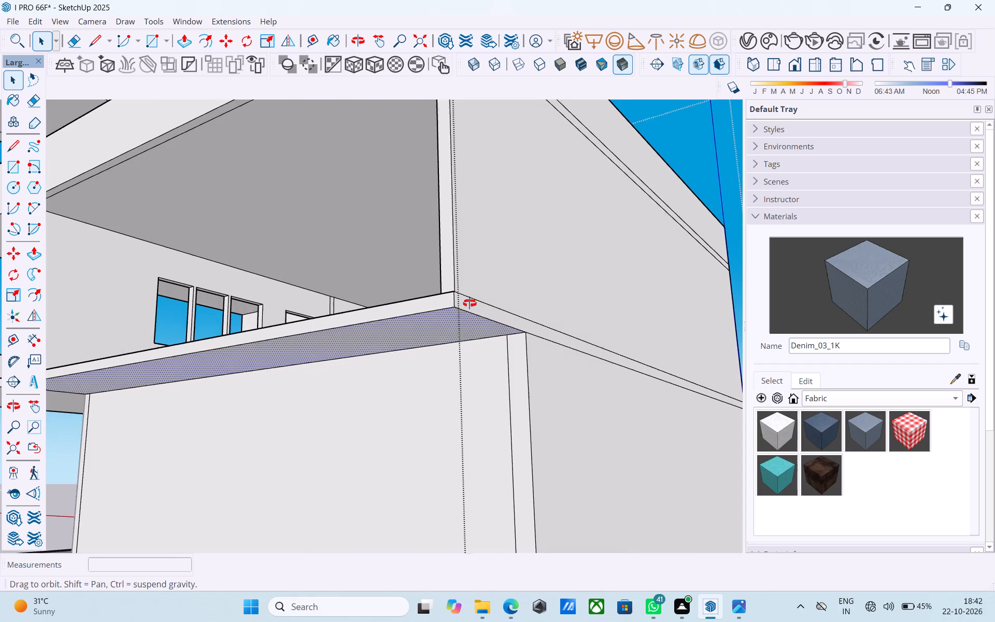
middle_click_drag(470, 303, 529, 274)
scroll(525, 265, "down", 7)
middle_click_drag(508, 300, 772, 375)
scroll(454, 354, "up", 4)
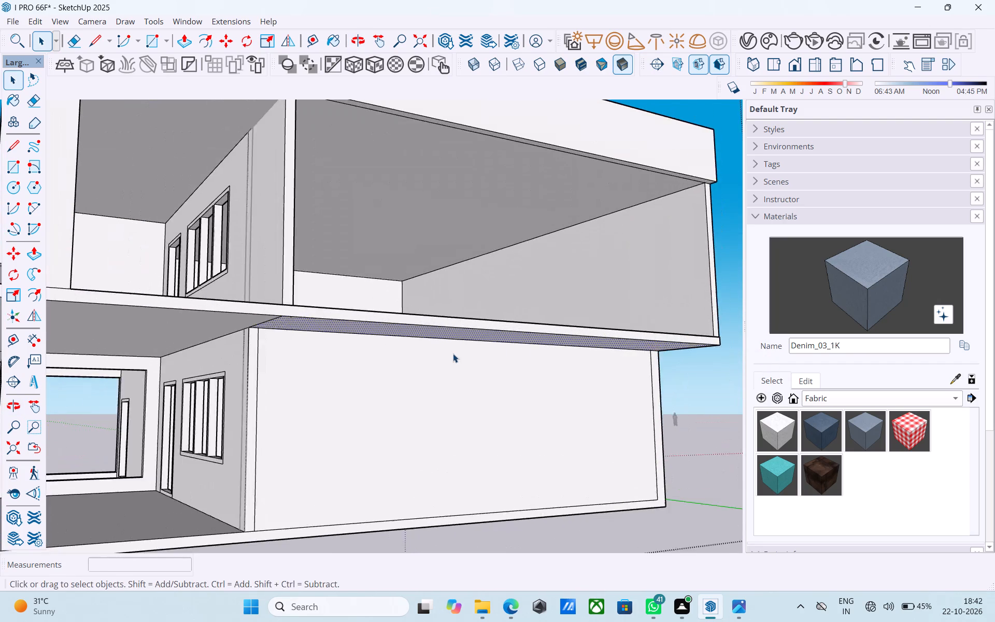
scroll(453, 352, "down", 4)
middle_click_drag(452, 350, 434, 371)
middle_click_drag(390, 364, 330, 337)
scroll(286, 330, "down", 1)
middle_click_drag(250, 374, 246, 387)
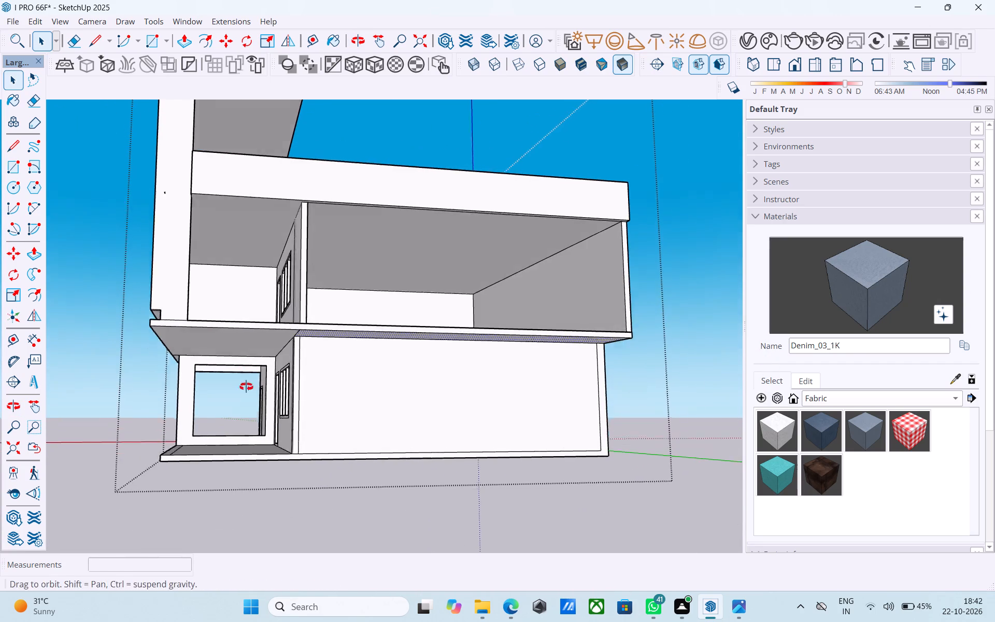
middle_click_drag(246, 387, 243, 395)
scroll(325, 377, "up", 4)
scroll(369, 321, "up", 3)
left_click(369, 313)
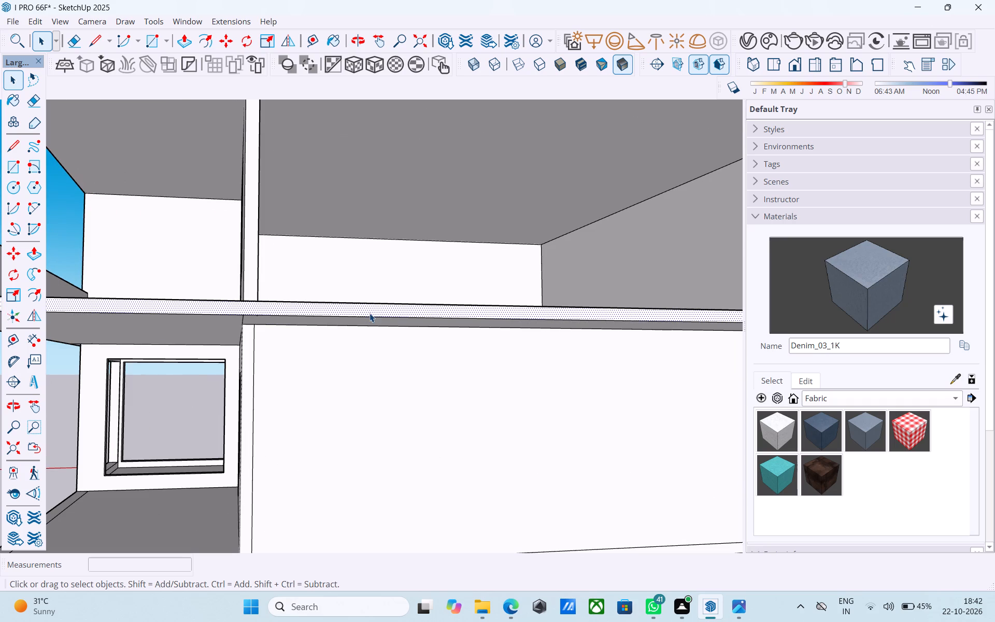
key("p")
left_click(369, 313)
left_click(347, 373)
Examine the slab's side edge and the open upper room from the front, the side and the rear.
scroll(349, 362, "down", 5)
middle_click_drag(354, 360, 379, 355)
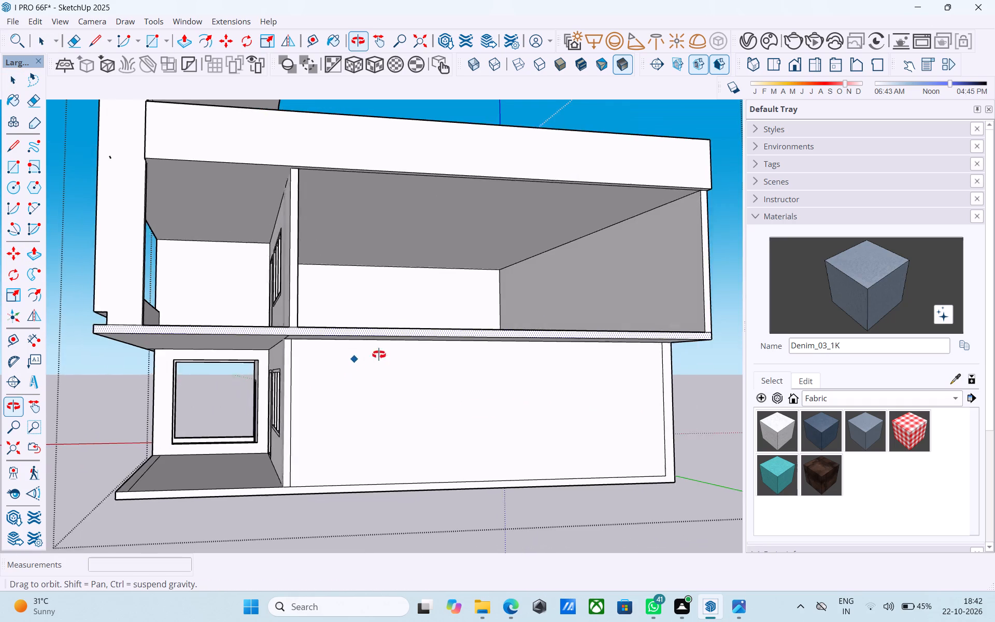
middle_click_drag(379, 355, 619, 411)
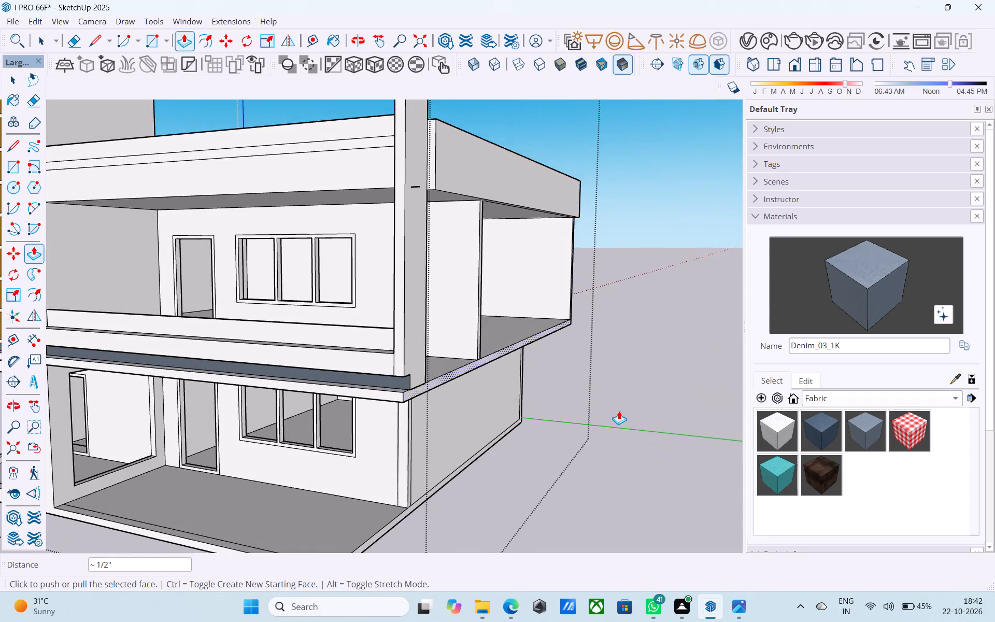
scroll(621, 395, "down", 6)
middle_click_drag(586, 399, 463, 404)
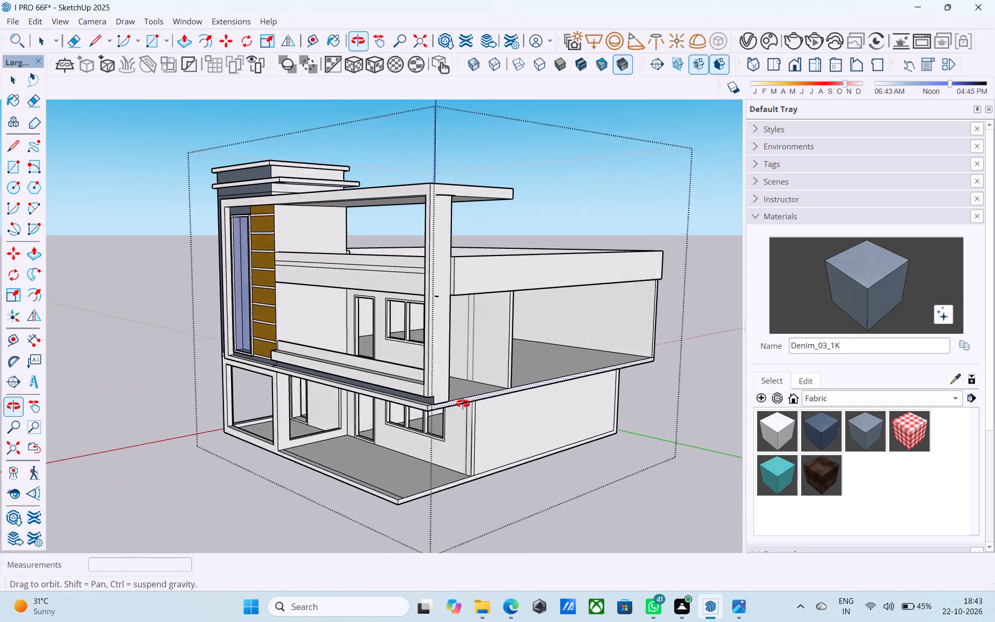
middle_click_drag(463, 404, 357, 404)
middle_click_drag(463, 370, 170, 327)
middle_click_drag(314, 304, 633, 360)
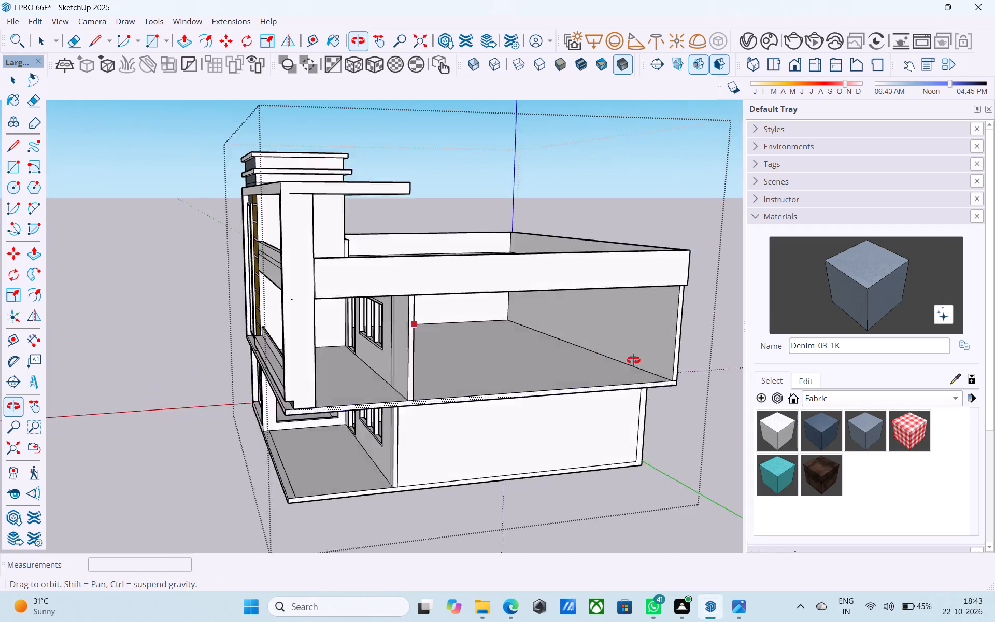
middle_click_drag(633, 360, 680, 313)
Draw a 28' 9" line across the open upper room's ceiling, from the partition wall's outer vertical line to the rear wall.
key("space")
scroll(390, 272, "up", 9)
middle_click_drag(422, 308, 411, 295)
key("l")
left_click(409, 264)
scroll(394, 272, "down", 4)
middle_click_drag(341, 281, 304, 272)
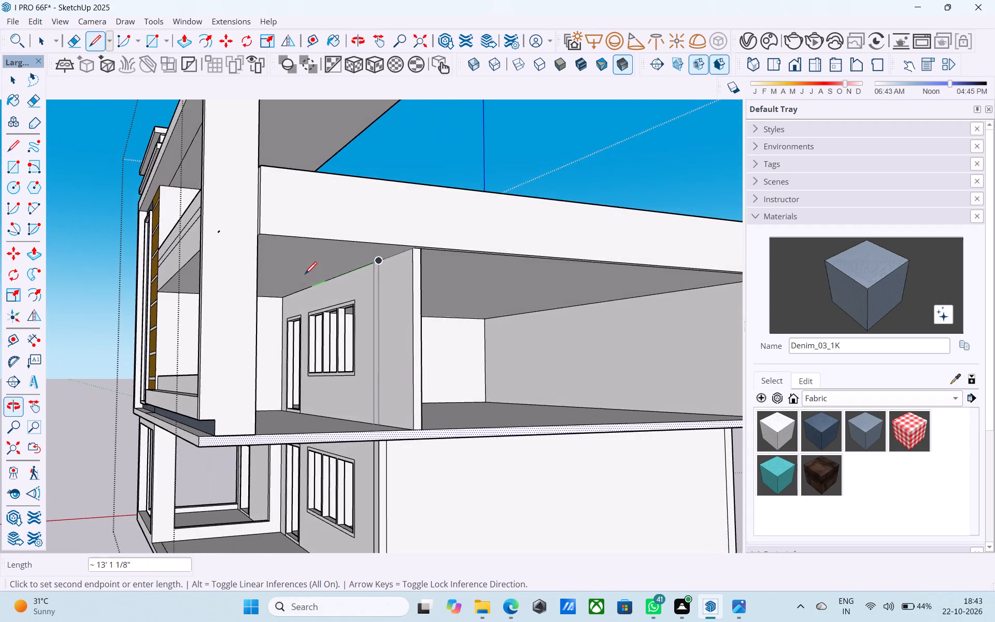
scroll(298, 279, "down", 6)
scroll(515, 309, "up", 4)
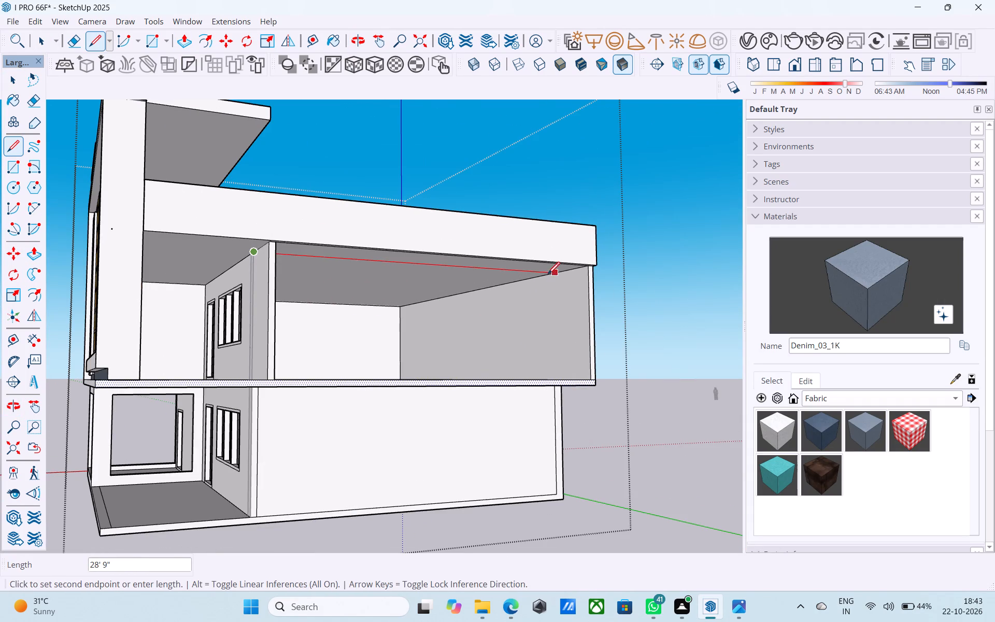
scroll(559, 274, "up", 7)
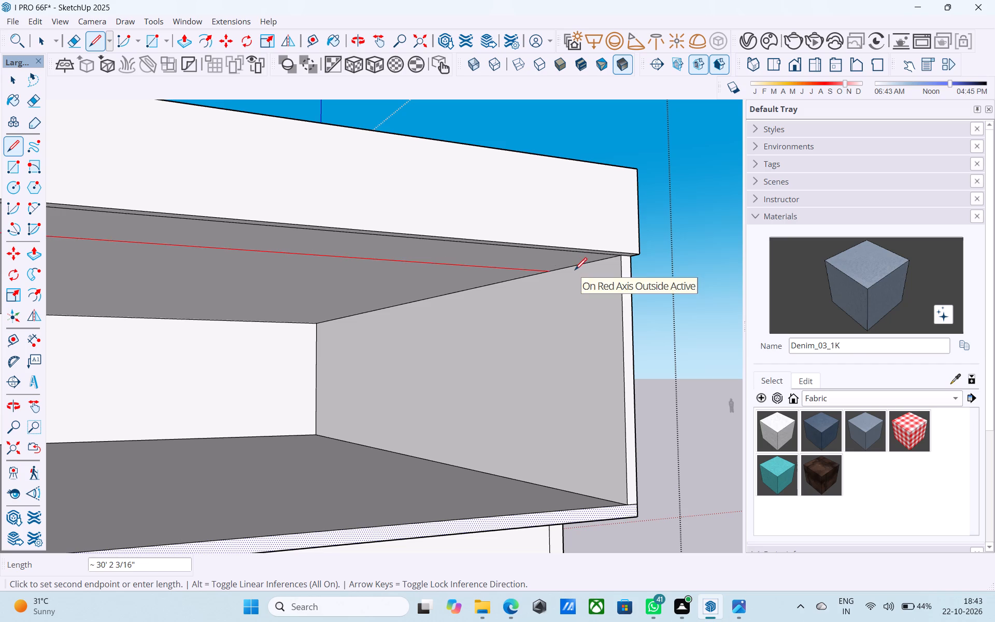
left_click(557, 271)
key("space")
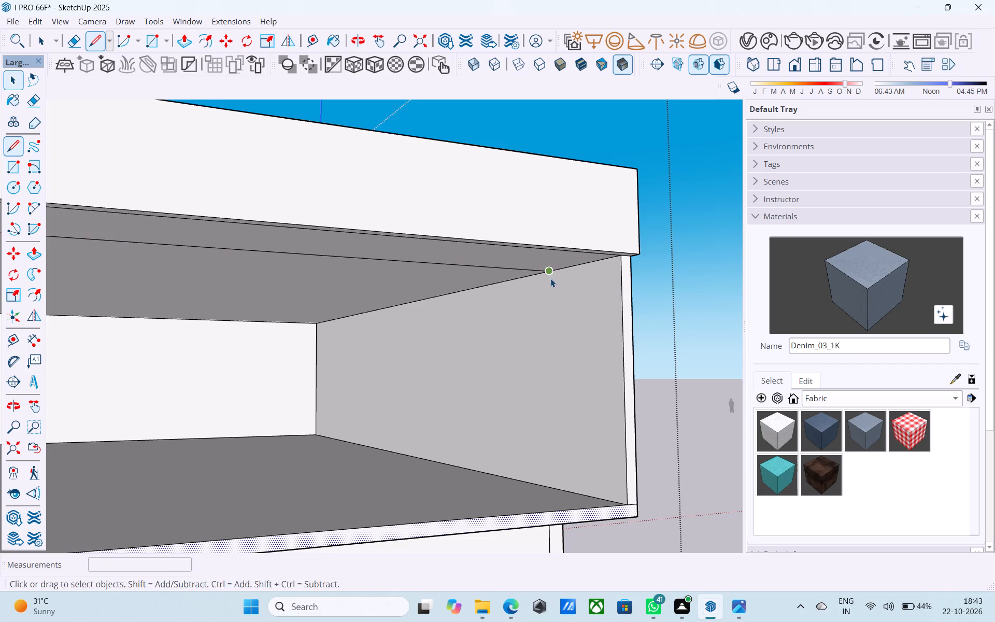
Draw a second 28' 9" parallel line across the ceiling, from the partition wall's inner vertical line to the rear wall.
middle_click_drag(550, 278, 660, 327)
scroll(673, 301, "down", 2)
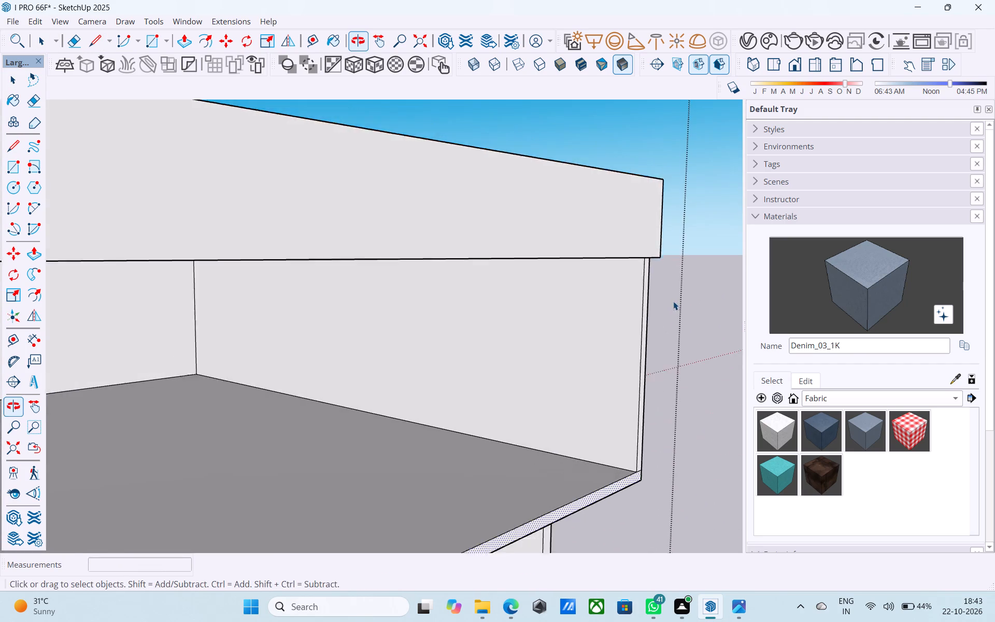
scroll(673, 301, "down", 7)
middle_click_drag(448, 374, 443, 326)
scroll(369, 298, "up", 6)
key("l")
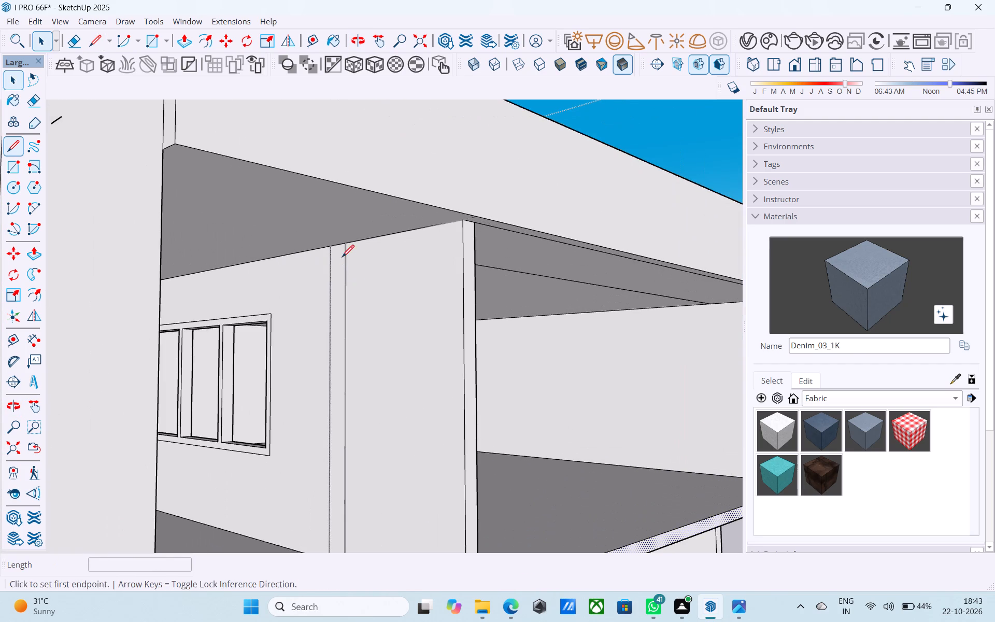
left_click(331, 246)
key("l")
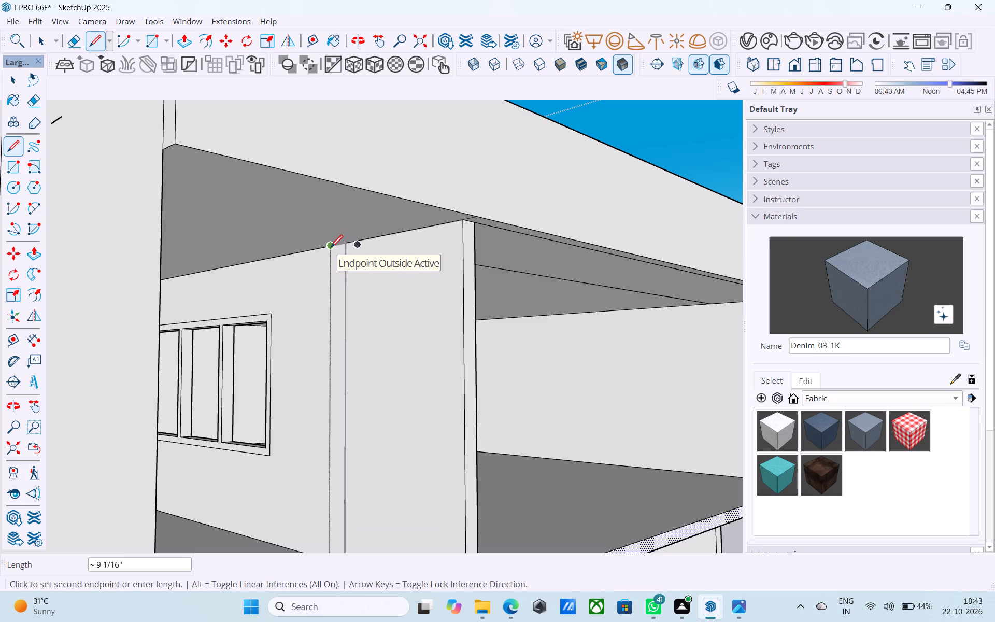
left_click(331, 248)
scroll(331, 250, "down", 4)
scroll(637, 297, "up", 4)
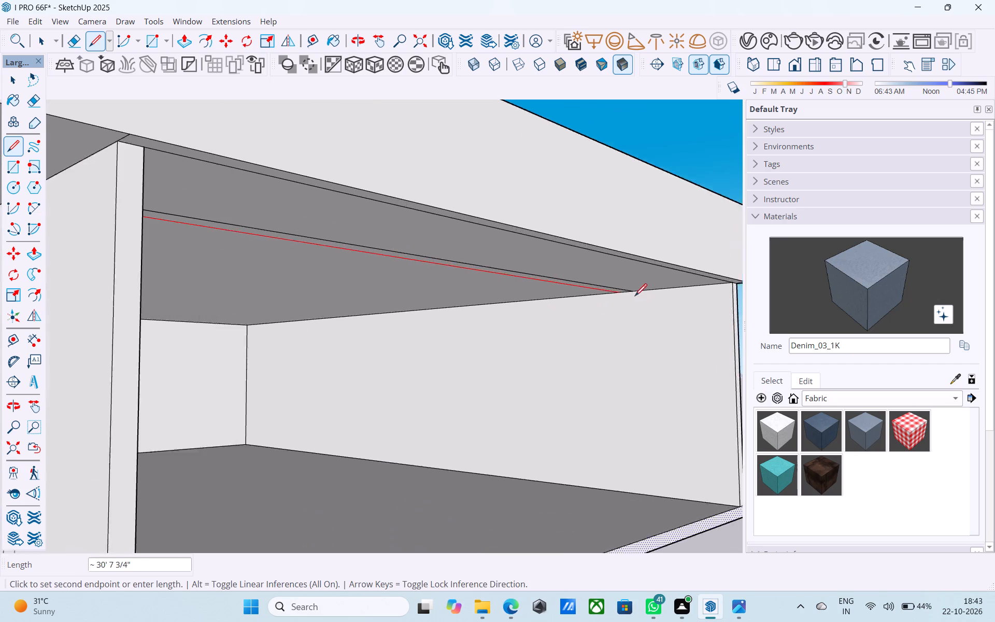
scroll(635, 297, "up", 15)
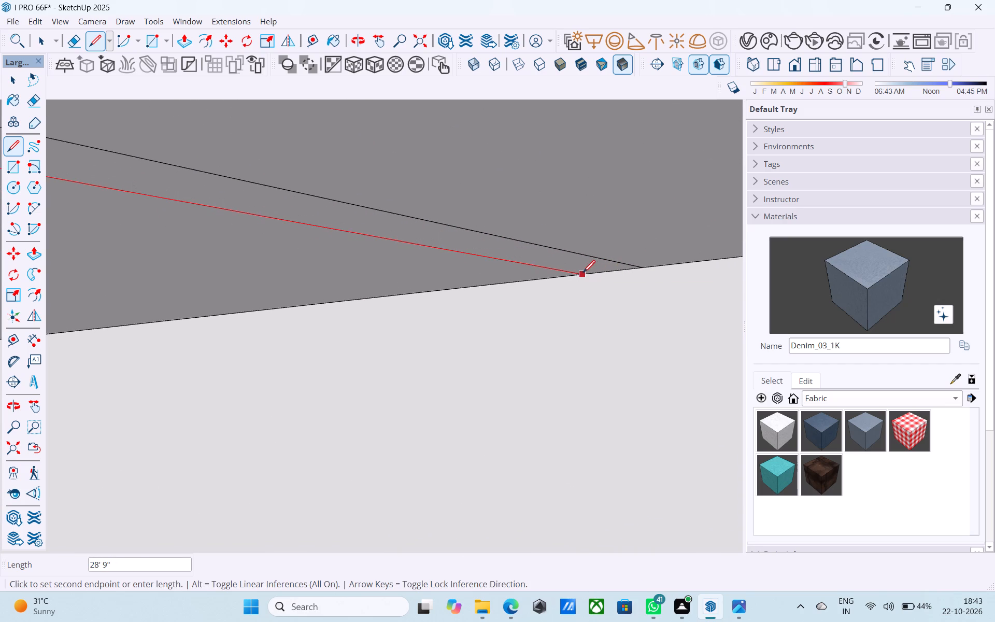
left_click(580, 274)
Pull the narrow ceiling strip between the two lines down to the floor, closing the open upper room with a side wall.
key("space")
left_click(577, 266)
key("p")
left_click(577, 266)
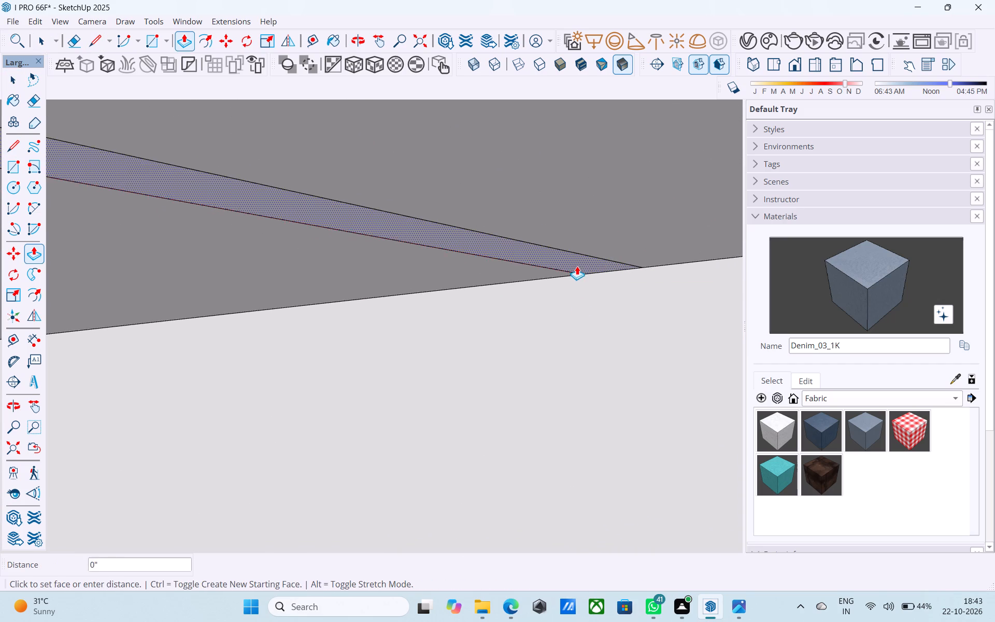
scroll(579, 313, "down", 7)
scroll(579, 314, "up", 1)
scroll(579, 314, "down", 5)
middle_click_drag(566, 324, 454, 340)
scroll(447, 336, "down", 8)
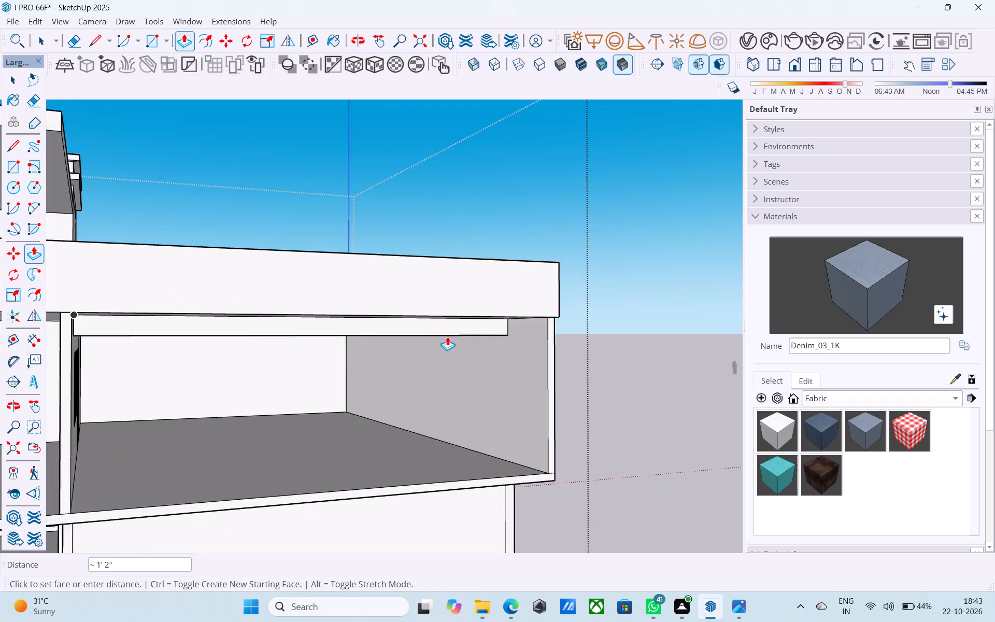
scroll(447, 336, "down", 5)
left_click(419, 458)
Push the projecting end of the upper partition wall back flush with the new side wall.
scroll(417, 453, "down", 5)
middle_click_drag(414, 451, 453, 369)
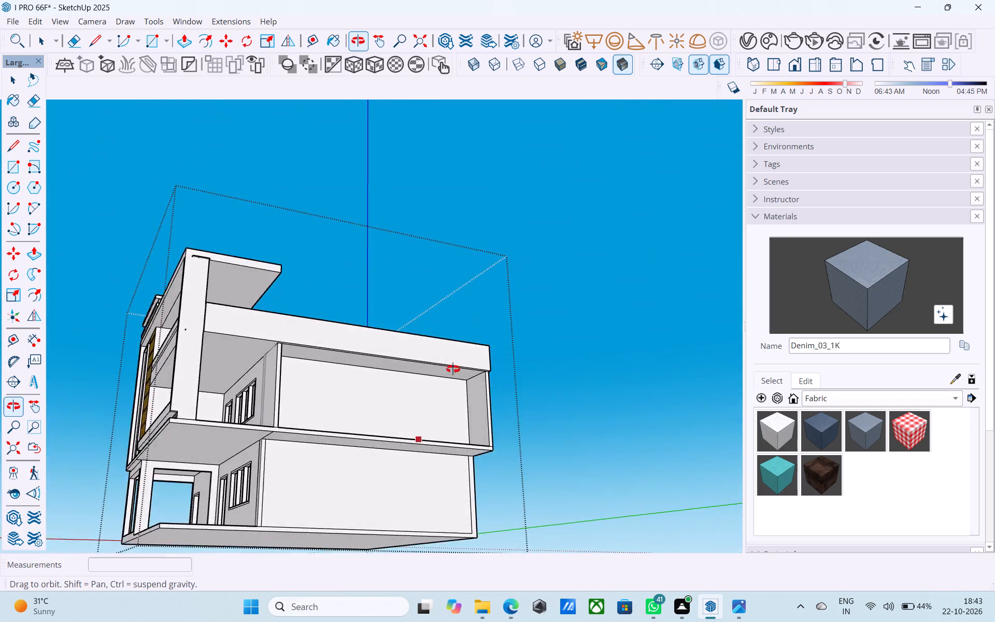
middle_click_drag(453, 369, 295, 429)
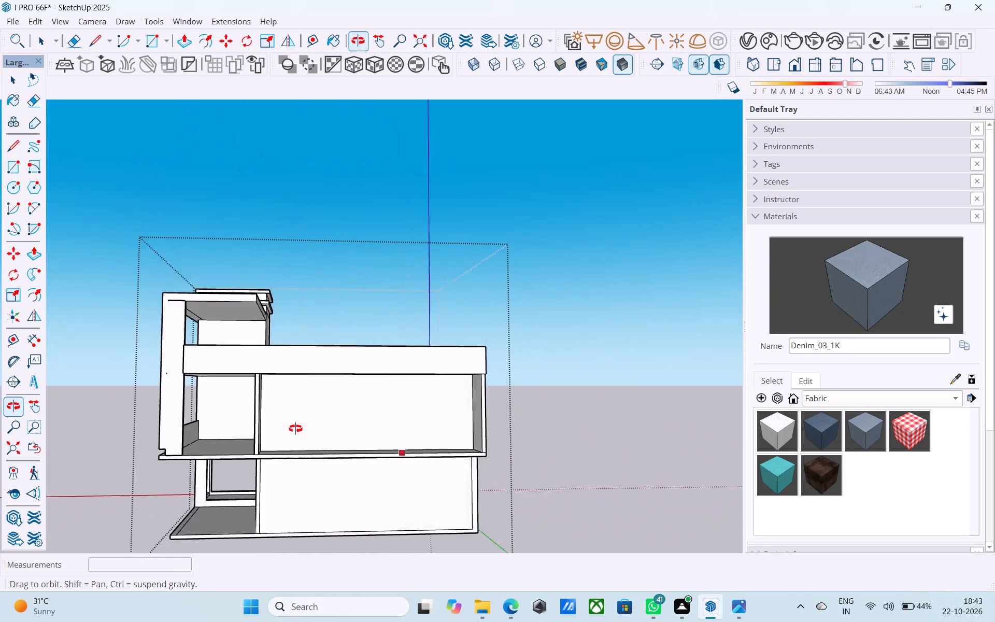
middle_click_drag(295, 429, 281, 429)
scroll(263, 425, "up", 10)
key("space")
left_click(236, 411)
key("l")
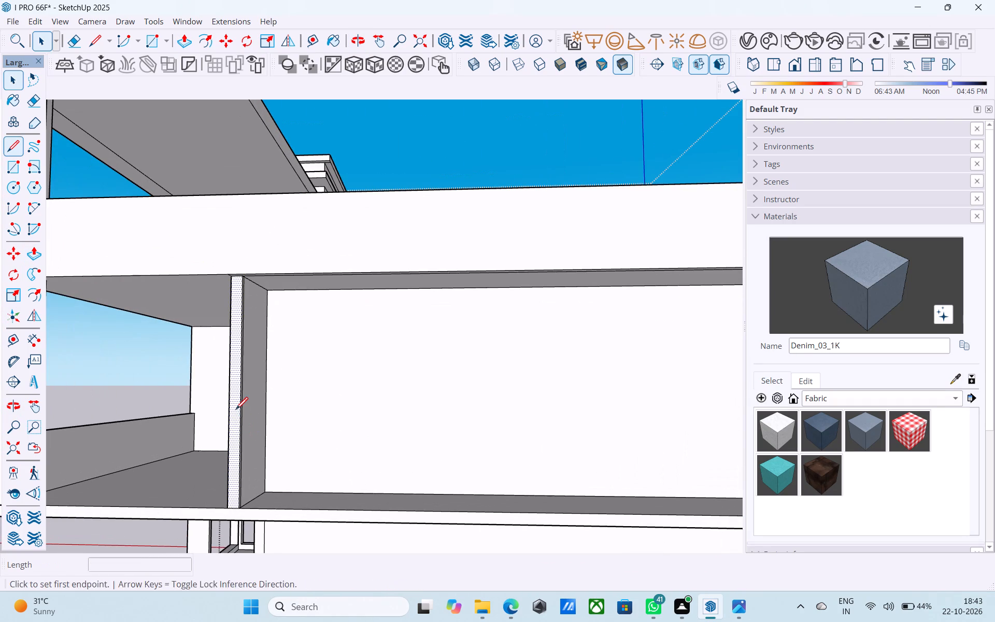
left_click(236, 411)
key("p")
left_click(236, 411)
left_click_drag(356, 376, 361, 375)
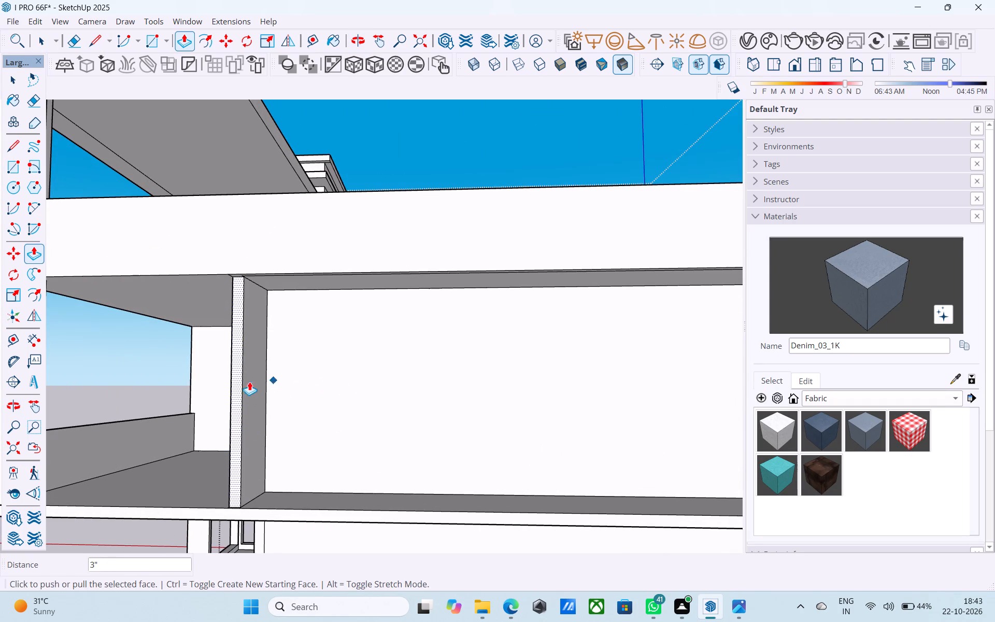
left_click(239, 378)
left_click(415, 348)
Push the projecting end of the upper rear wall back 4' 9", flush with the new side wall.
scroll(285, 362, "down", 9)
middle_click_drag(517, 381, 551, 400)
scroll(519, 409, "up", 13)
key("space")
scroll(459, 354, "down", 4)
left_click(457, 352)
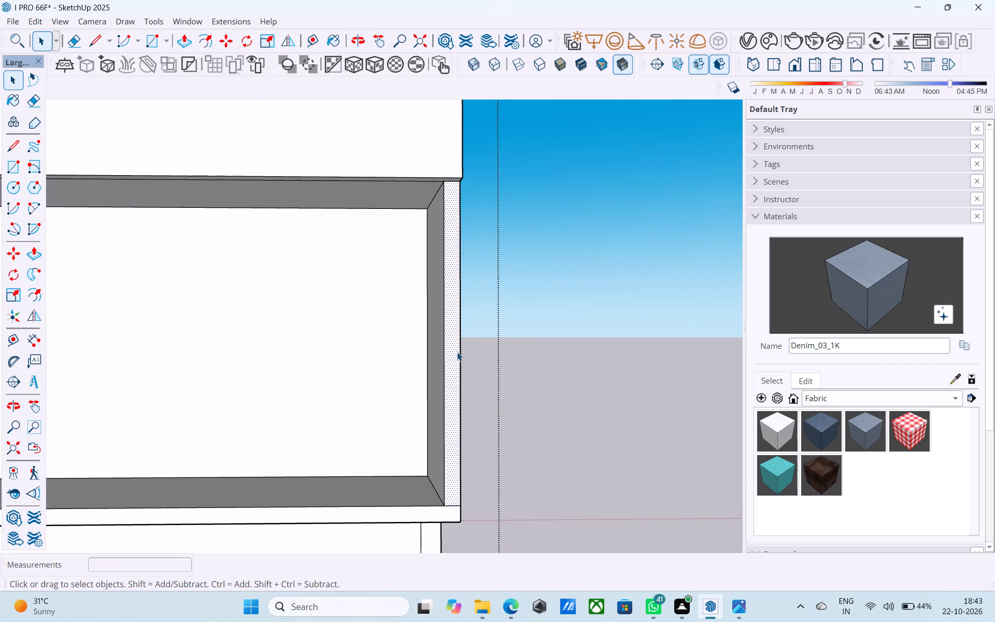
key("p")
left_click(457, 352)
left_click(392, 326)
Push/Pull the side edge of the slab overhang below the new upper side wall by 6".
scroll(879, 276, "down", 5)
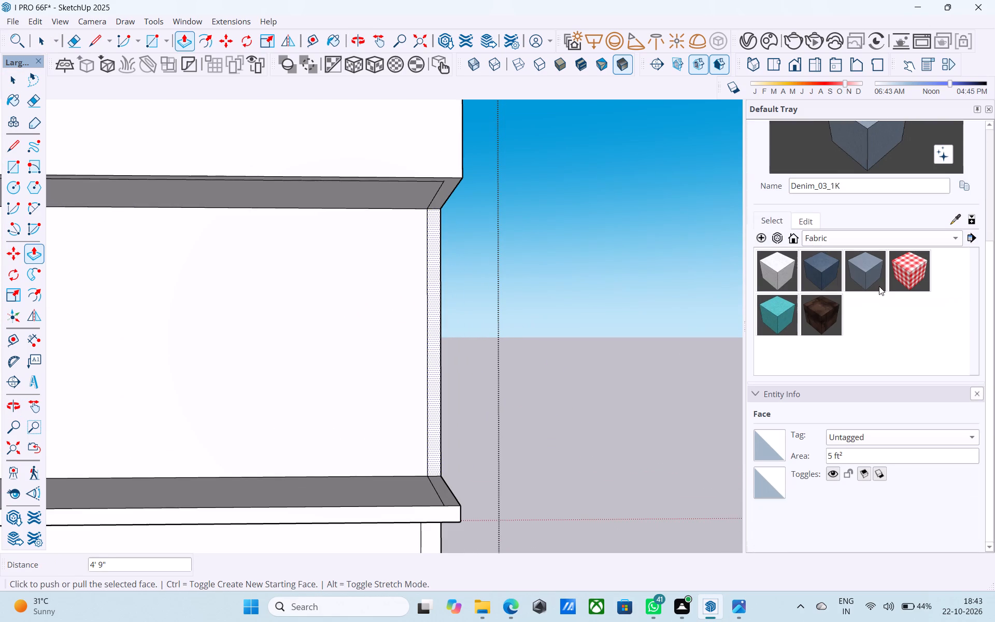
scroll(787, 285, "down", 15)
middle_click_drag(610, 343, 599, 323)
key("space")
scroll(470, 364, "up", 3)
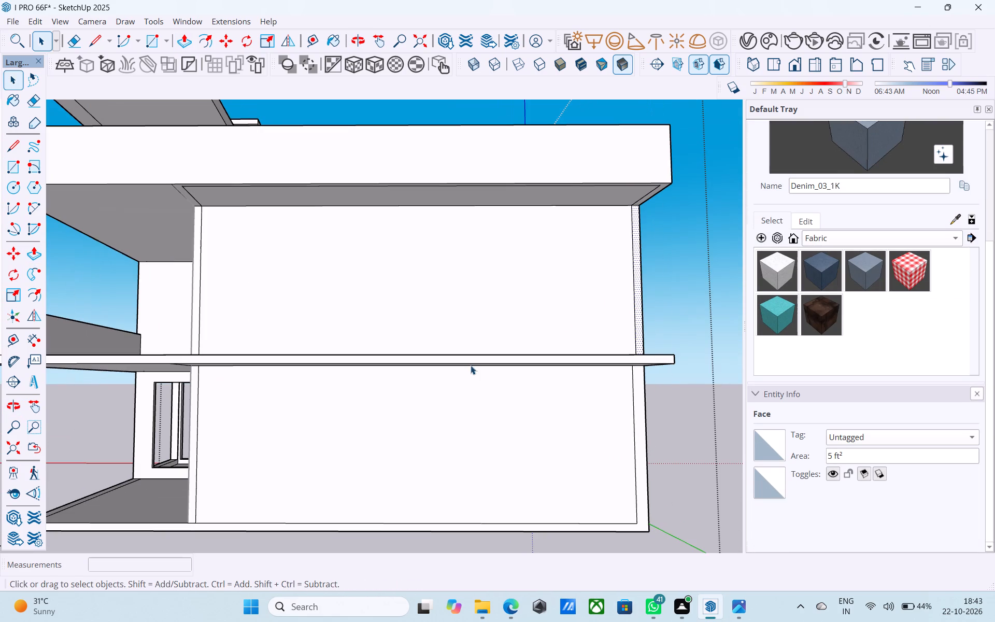
left_click(468, 359)
key("p")
left_click(468, 359)
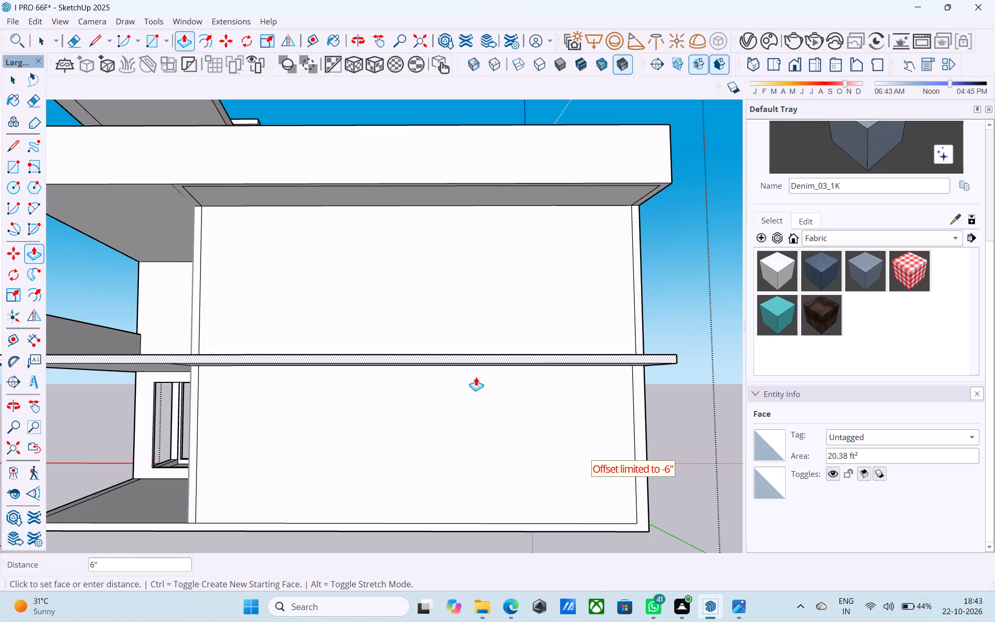
left_click(479, 407)
Thicken the facade frame's side column by pulling its inner face about 2" toward the opening.
scroll(493, 397, "down", 2)
scroll(496, 399, "up", 1)
scroll(496, 399, "down", 3)
middle_click_drag(516, 392, 762, 434)
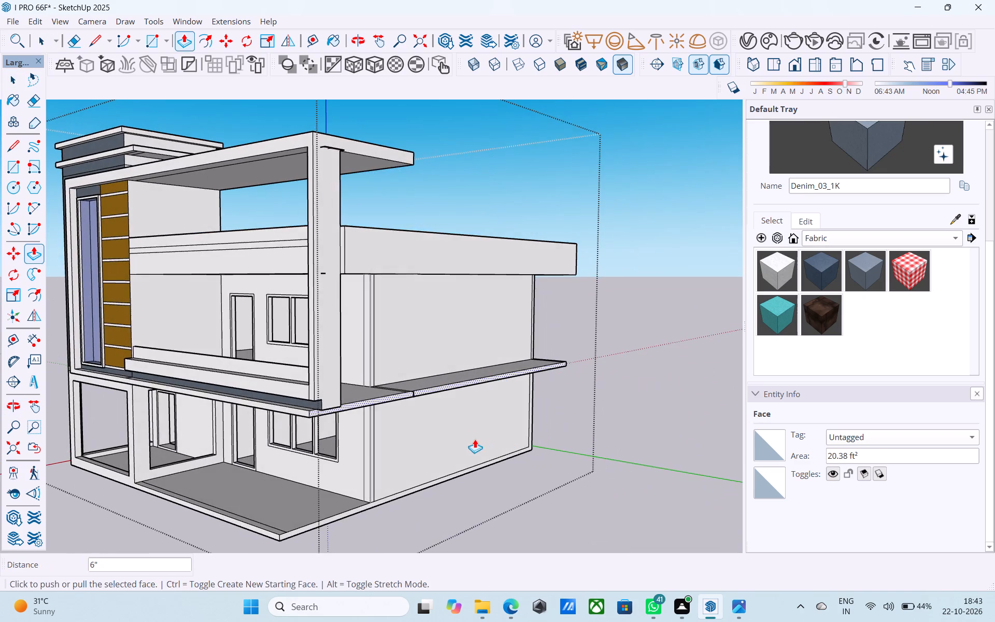
middle_click_drag(474, 439, 525, 469)
key("space")
scroll(447, 421, "down", 4)
middle_click_drag(447, 420, 630, 348)
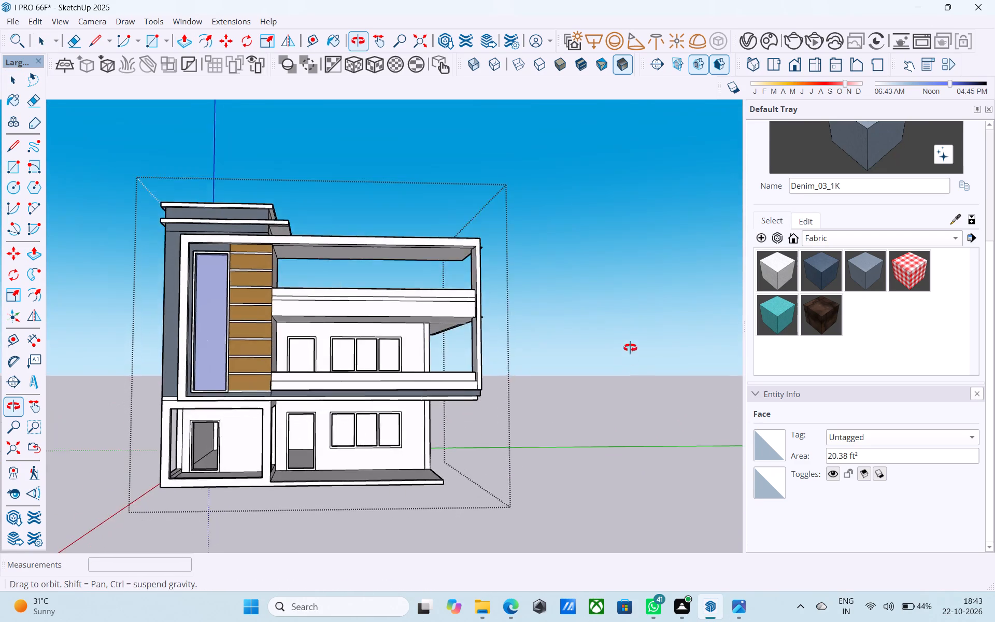
middle_click_drag(630, 348, 631, 347)
scroll(511, 275, "up", 8)
left_click(475, 250)
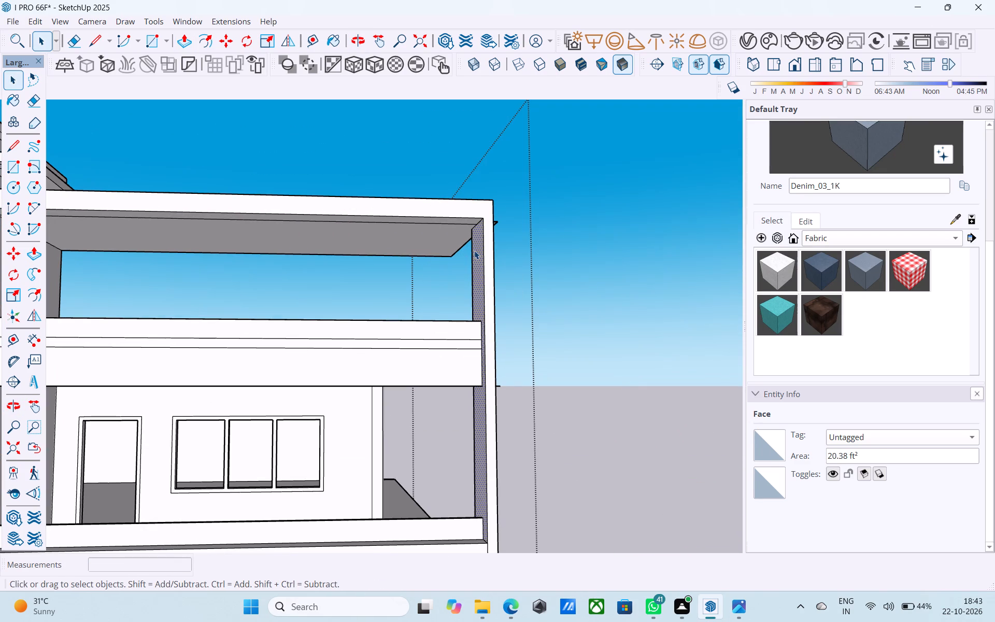
key("p")
left_click(474, 250)
left_click(417, 242)
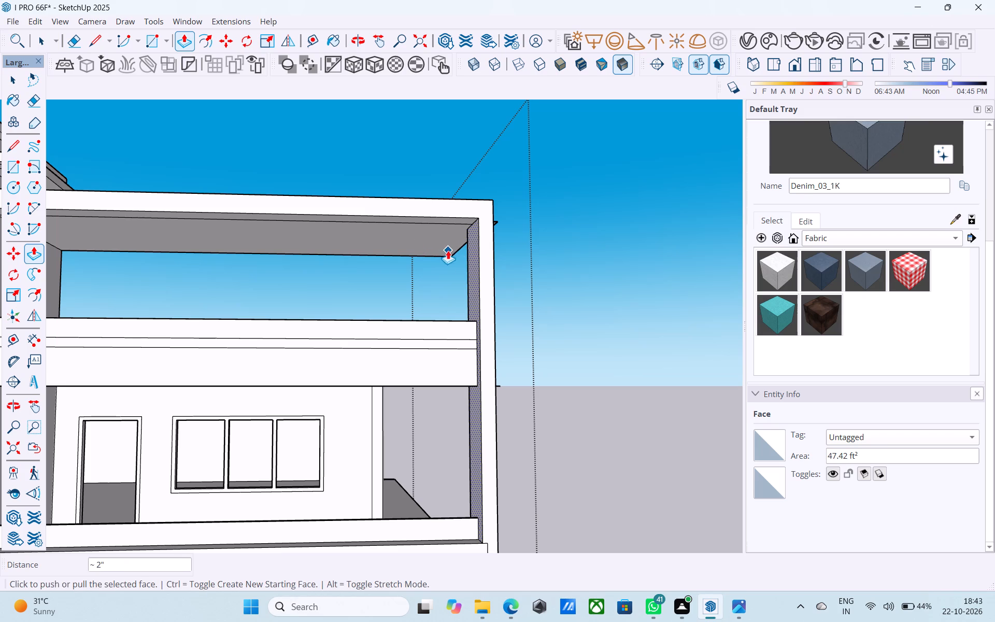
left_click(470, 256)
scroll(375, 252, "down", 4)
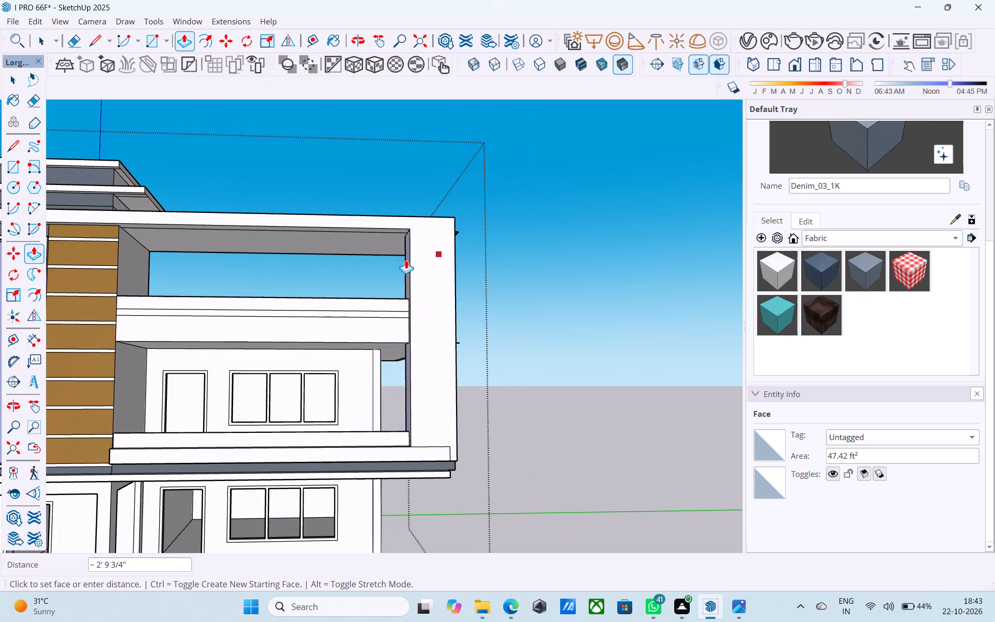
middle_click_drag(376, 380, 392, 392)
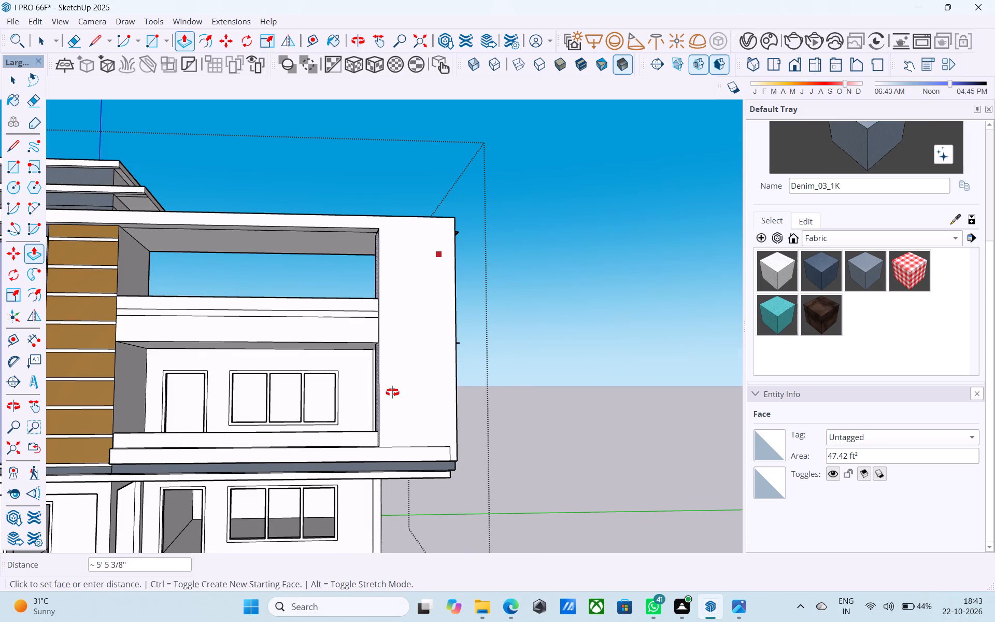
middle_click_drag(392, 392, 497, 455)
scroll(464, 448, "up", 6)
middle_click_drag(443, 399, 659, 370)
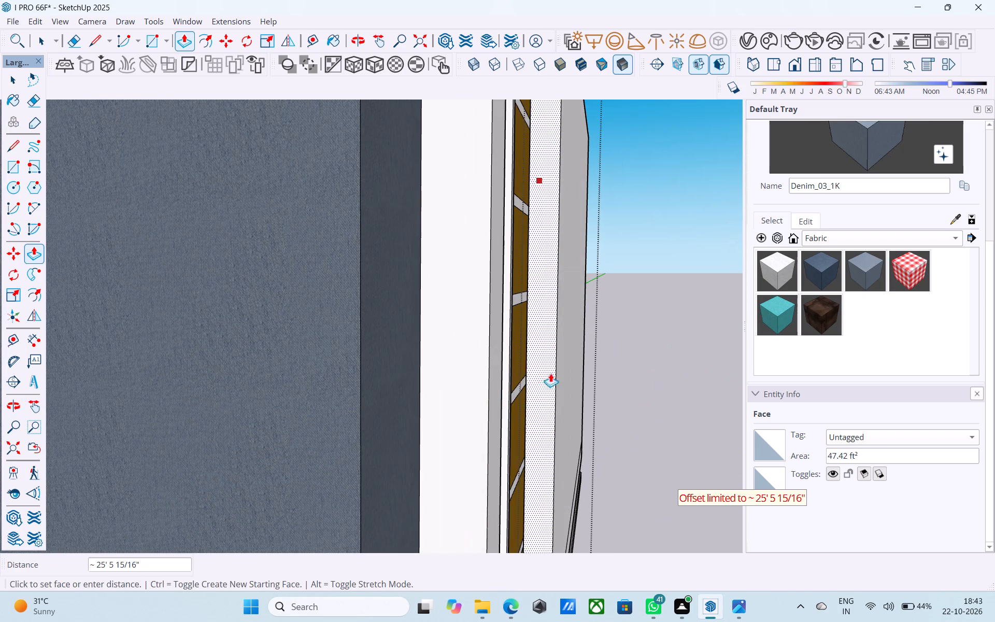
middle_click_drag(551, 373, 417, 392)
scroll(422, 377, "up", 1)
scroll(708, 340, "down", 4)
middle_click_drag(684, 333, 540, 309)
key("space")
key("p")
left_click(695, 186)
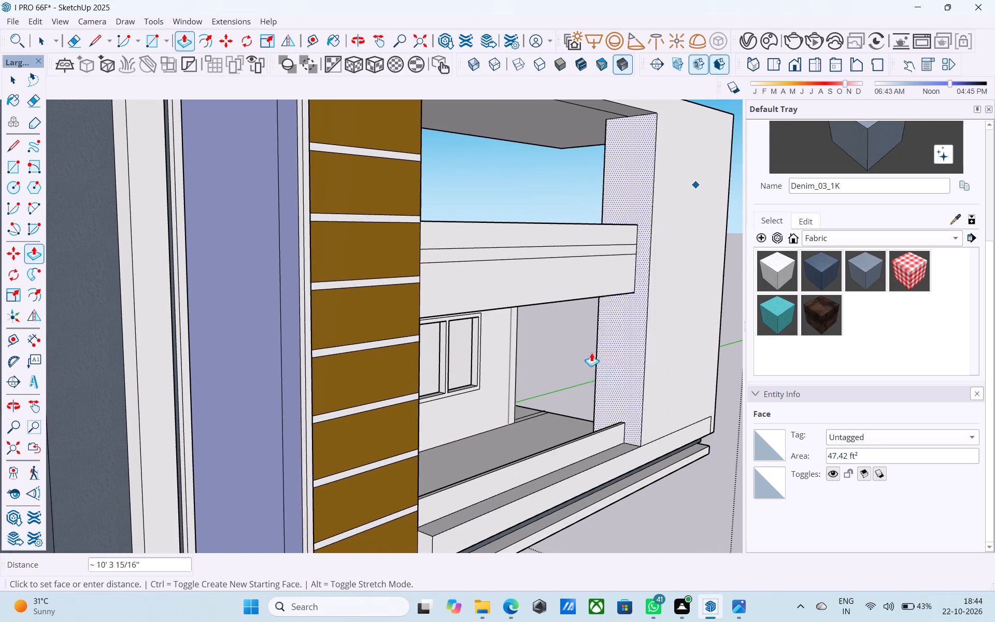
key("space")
Widen the facade frame's side column by pulling its inner face about 4' 9" toward the opening, in line with the wall corner behind.
scroll(615, 308, "up", 3)
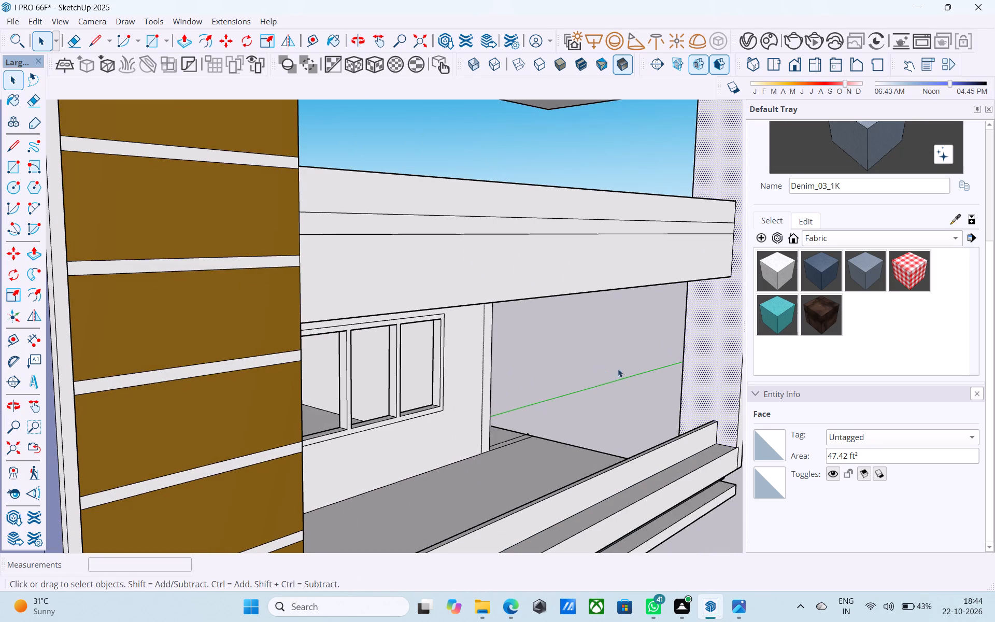
key("p")
left_click(686, 363)
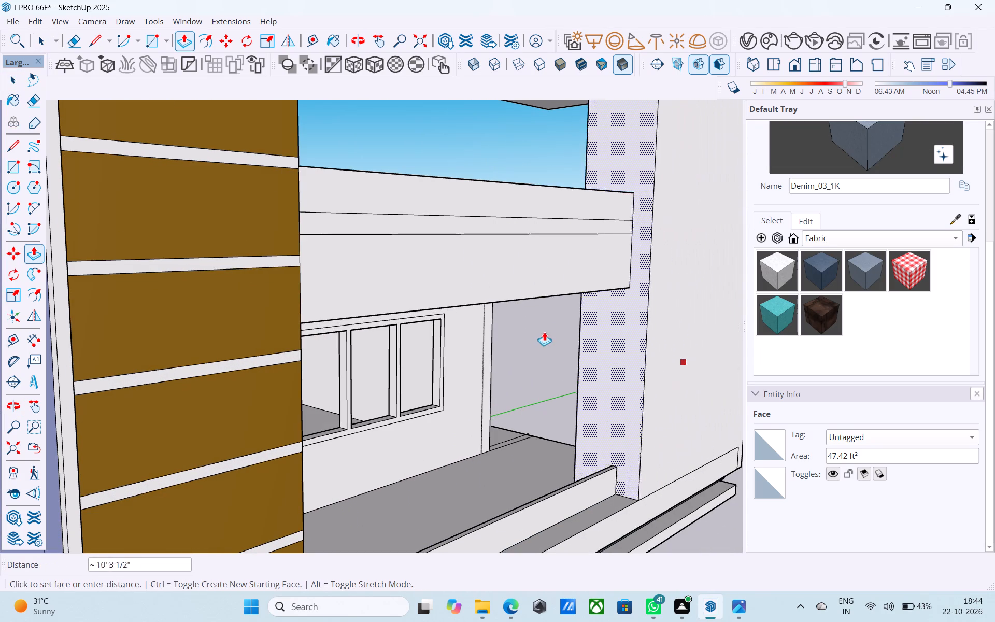
left_click(487, 323)
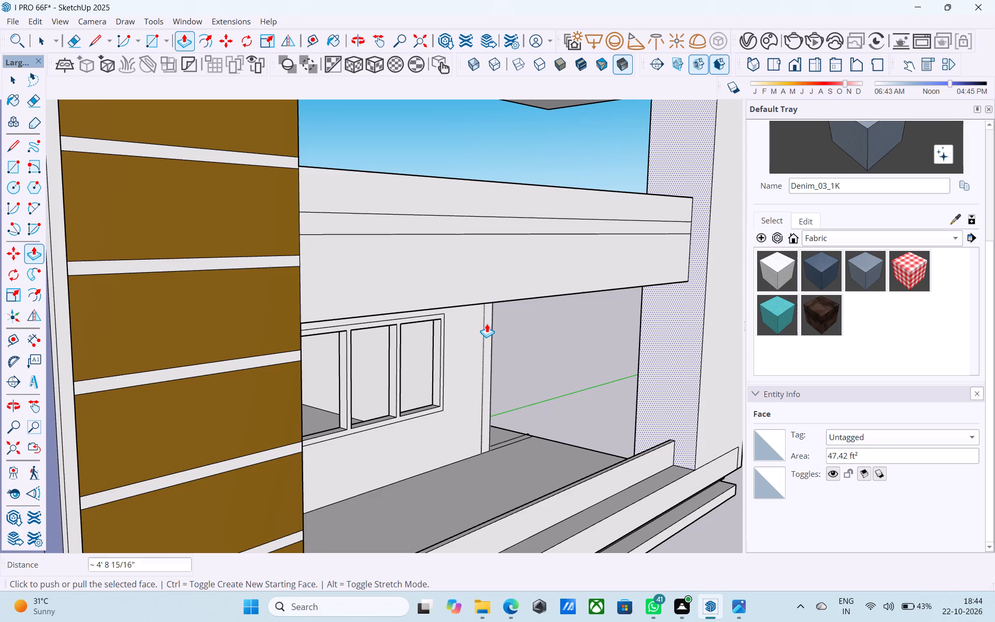
Push the facade frame's outer side face about 3' 9" inward, shortening the frame's top and narrowing its side column.
middle_click_drag(486, 323, 397, 320)
scroll(399, 315, "down", 6)
middle_click_drag(399, 315, 361, 301)
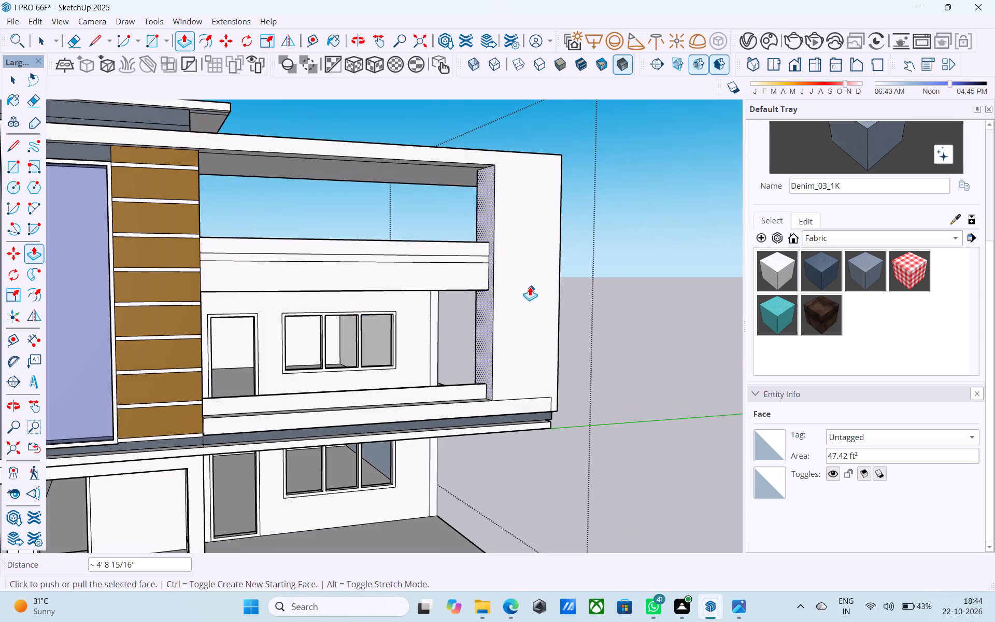
middle_click_drag(530, 287, 407, 318)
scroll(615, 259, "down", 4)
middle_click_drag(638, 285, 438, 336)
scroll(434, 338, "up", 4)
key("space")
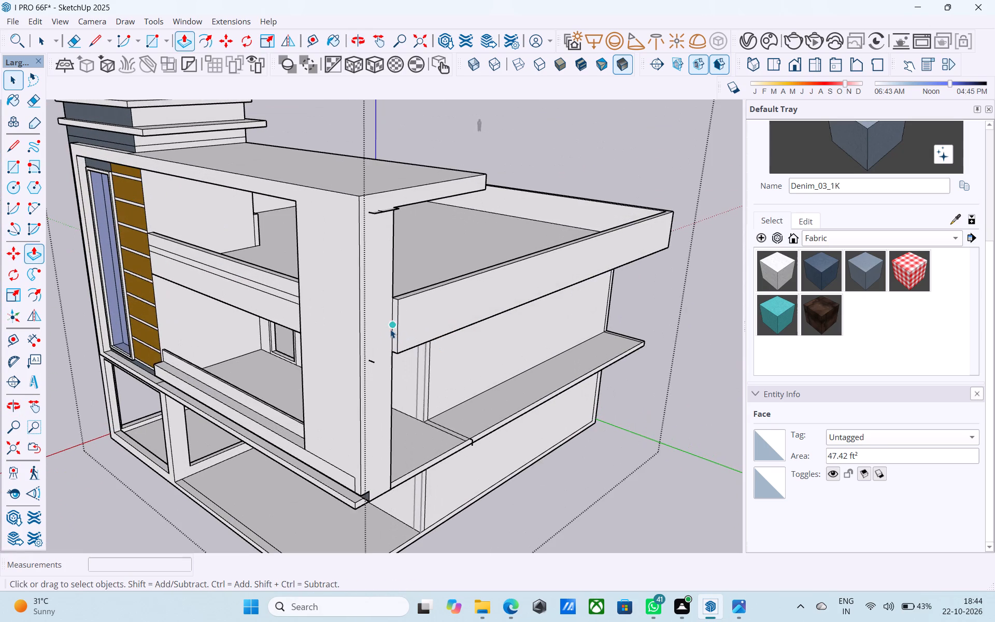
left_click(390, 329)
key("p")
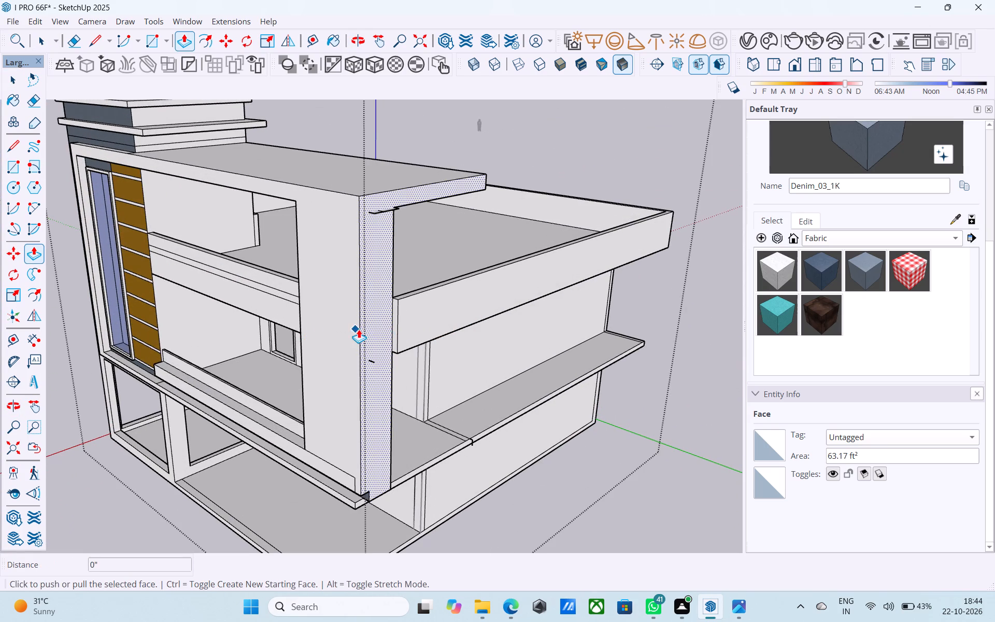
left_click(366, 329)
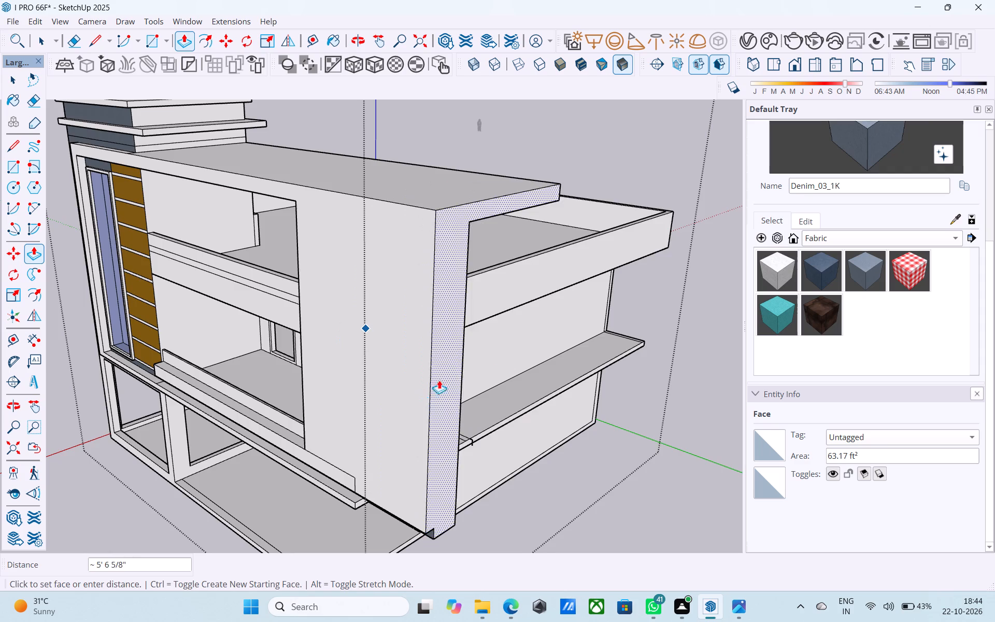
middle_click_drag(534, 347, 279, 309)
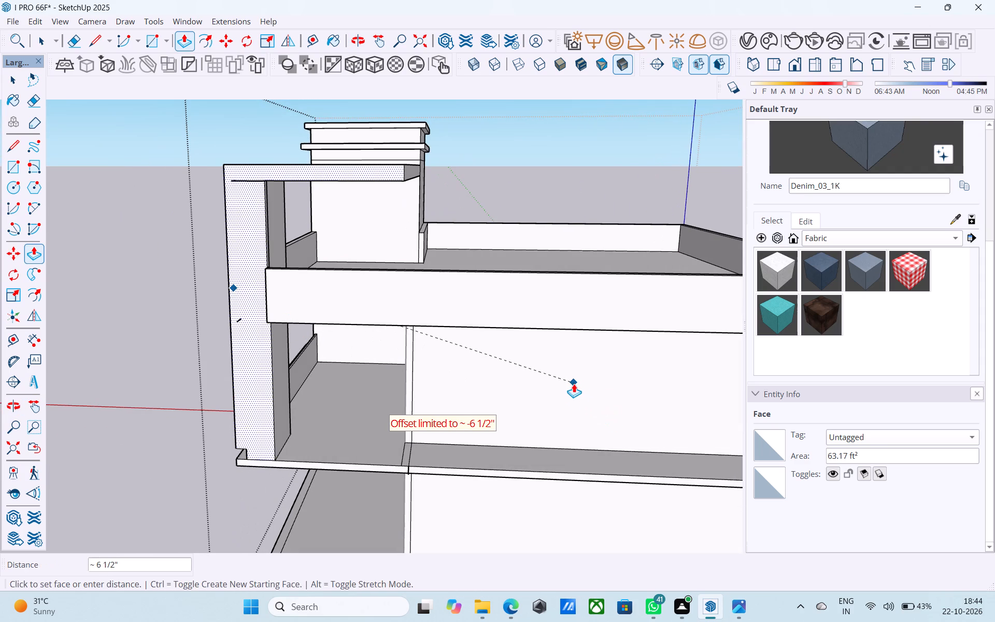
middle_click(573, 384)
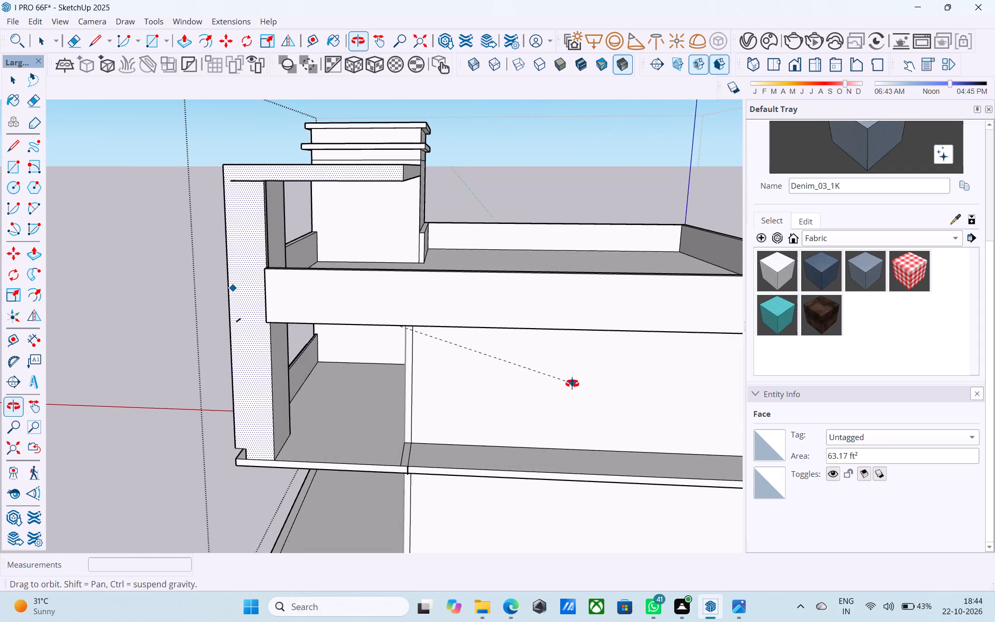
scroll(572, 384, "up", 3)
left_click(492, 384)
left_click(152, 380)
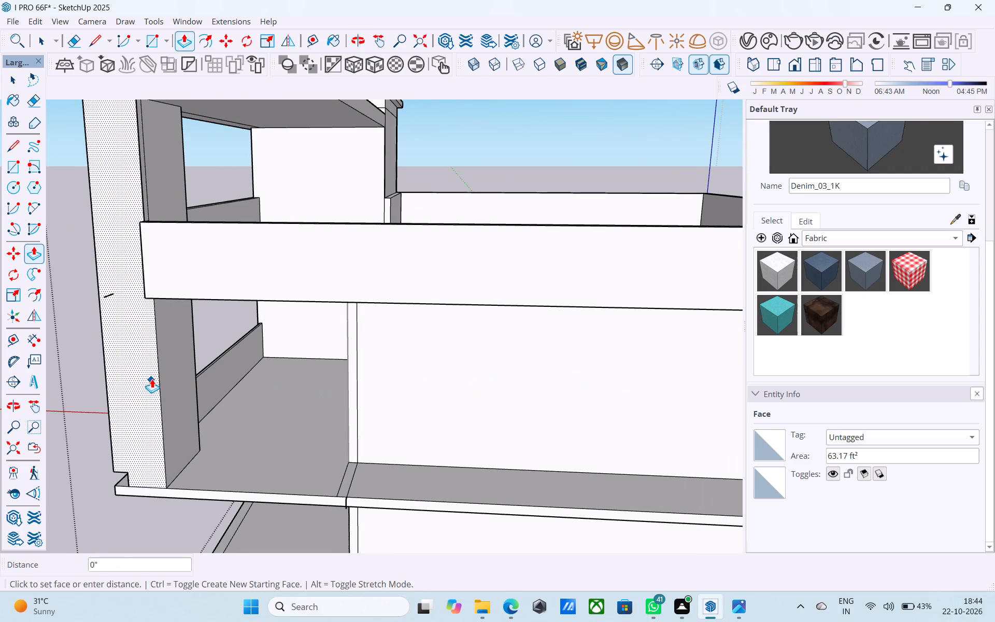
left_click(424, 376)
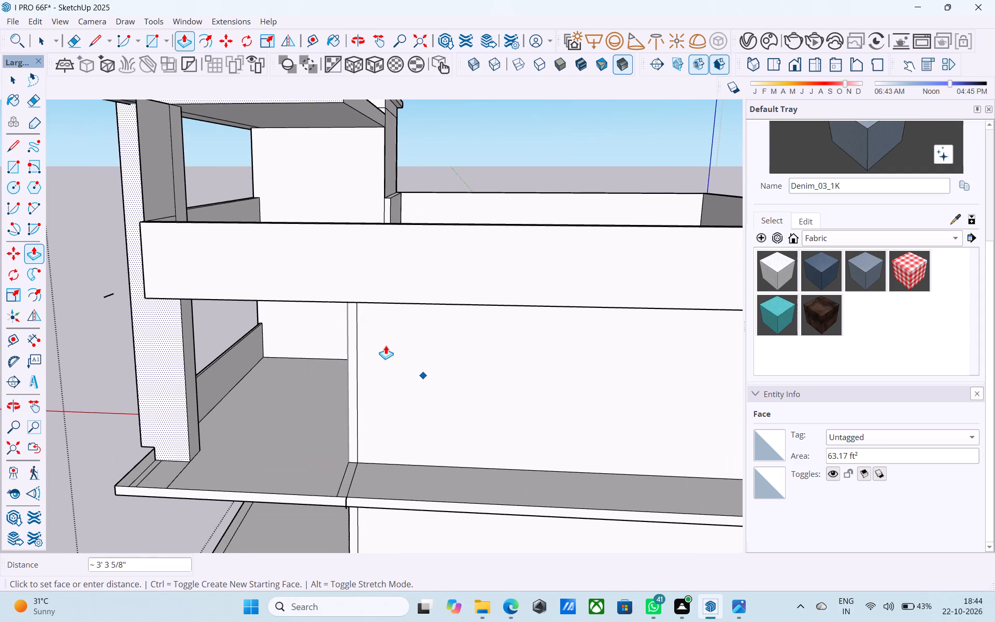
left_click(393, 347)
Examine the whole house from the front, side and above to judge the narrowed facade frame's proportions.
middle_click_drag(388, 351, 665, 354)
scroll(624, 309, "down", 5)
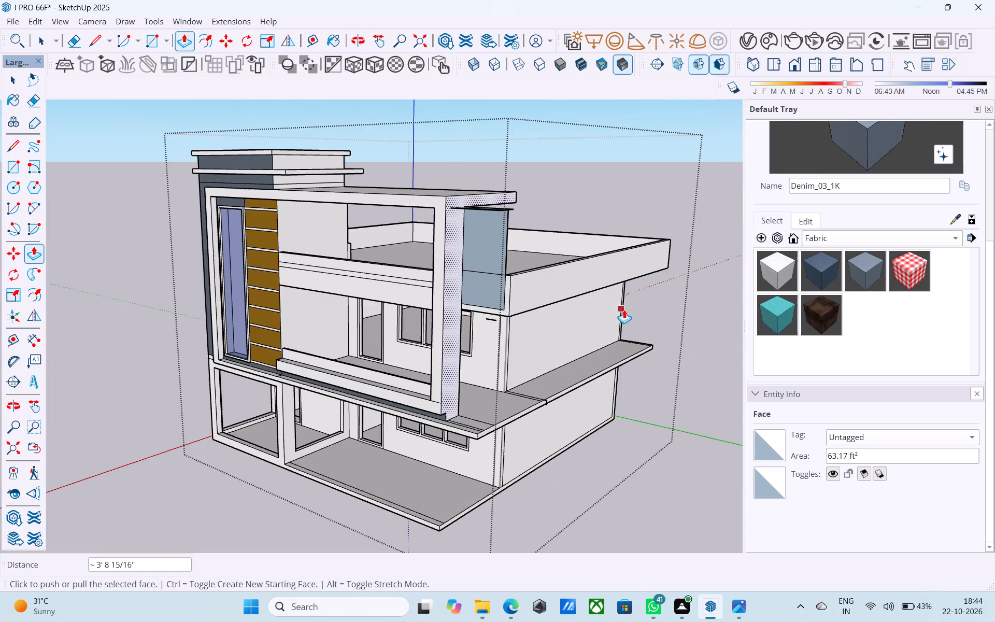
middle_click_drag(510, 402, 540, 382)
scroll(514, 399, "down", 6)
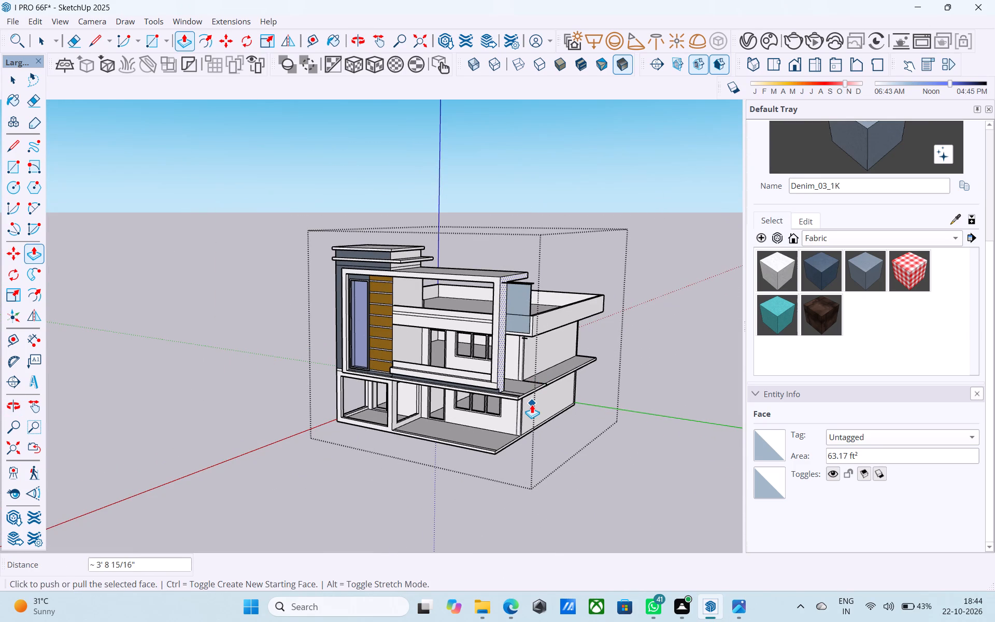
middle_click_drag(532, 403, 540, 421)
middle_click_drag(537, 403, 561, 352)
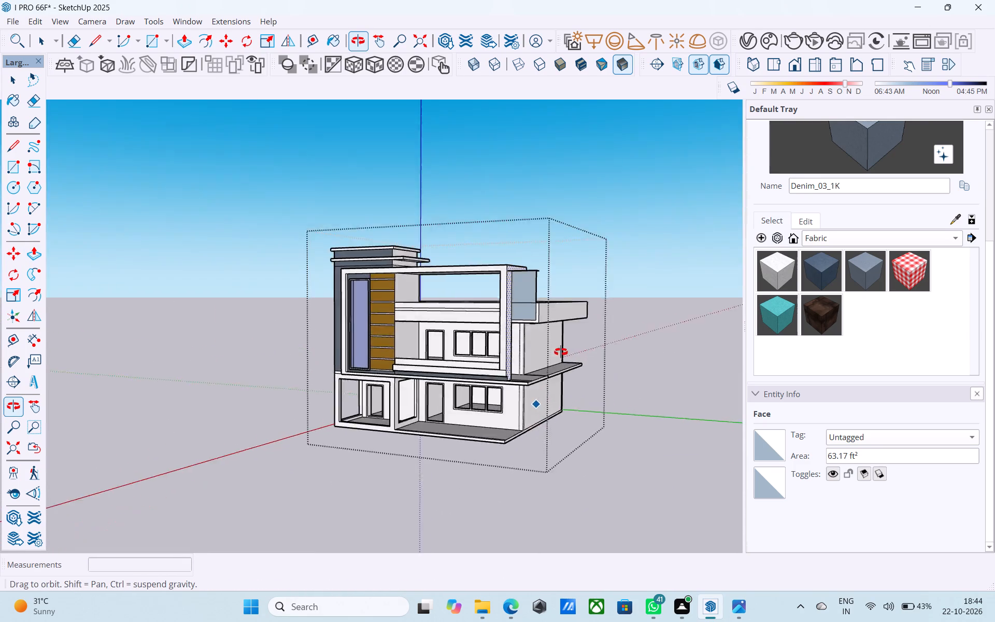
middle_click_drag(561, 352, 548, 501)
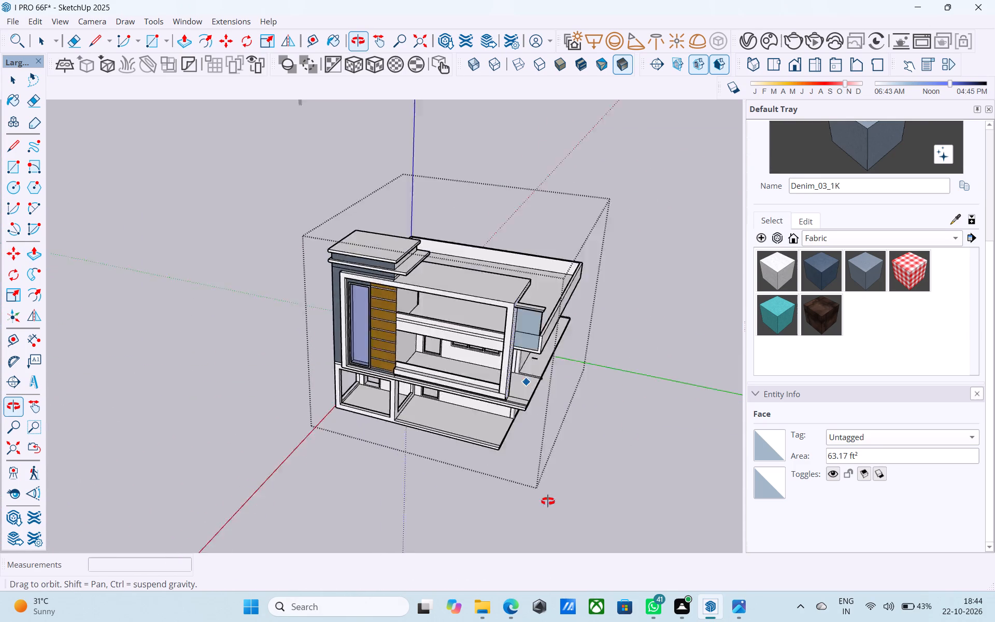
middle_click_drag(548, 501, 424, 438)
Push the front end of the side parapet and roof slab edge back 8' 9", followed by another 6".
scroll(495, 466, "up", 3)
scroll(570, 305, "up", 8)
middle_click(557, 312)
key("space")
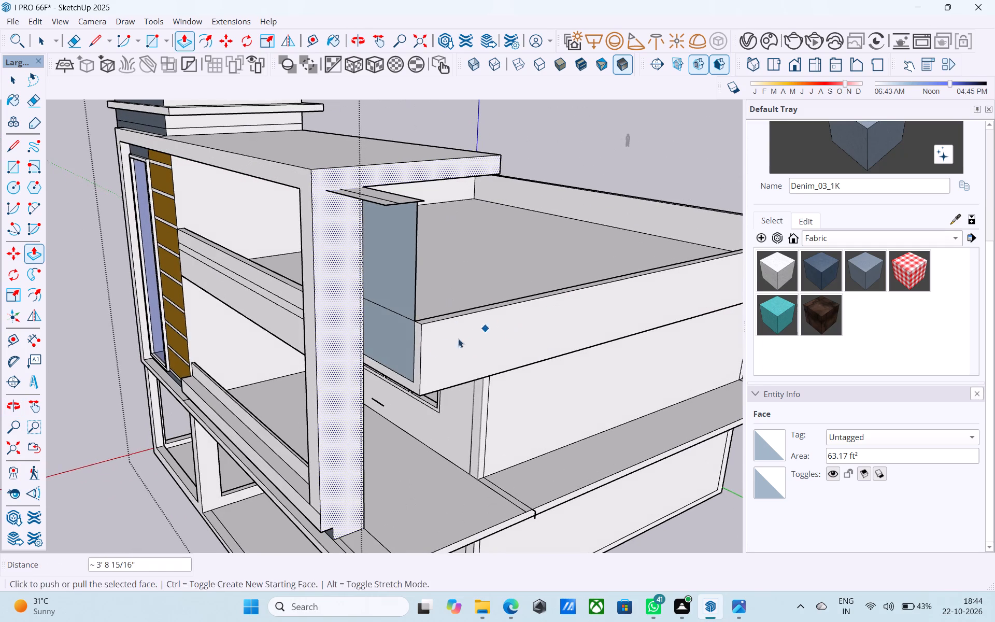
middle_click_drag(440, 347, 578, 343)
scroll(523, 346, "up", 3)
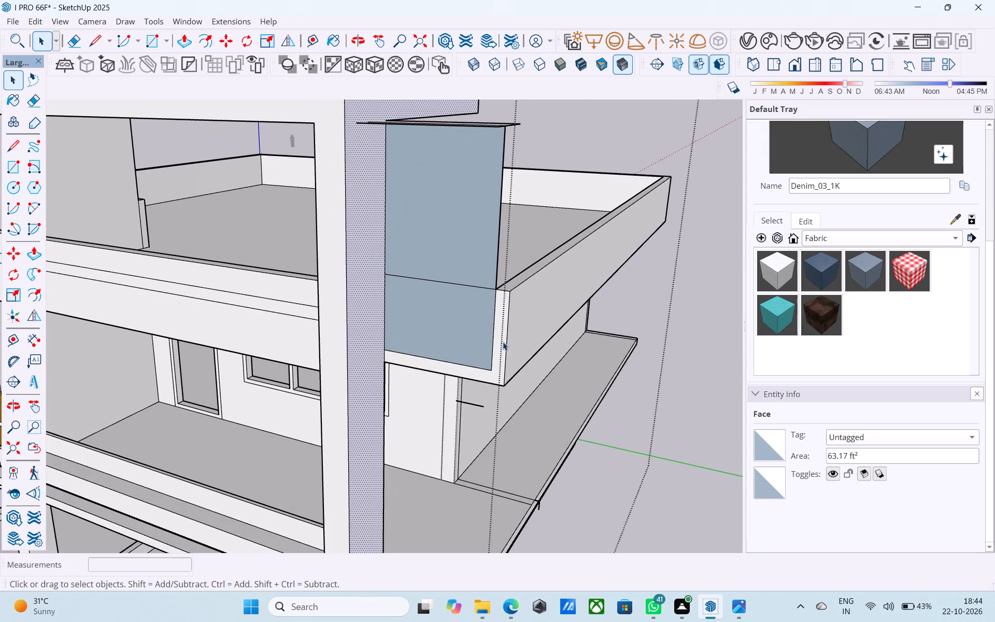
key("l")
key("space")
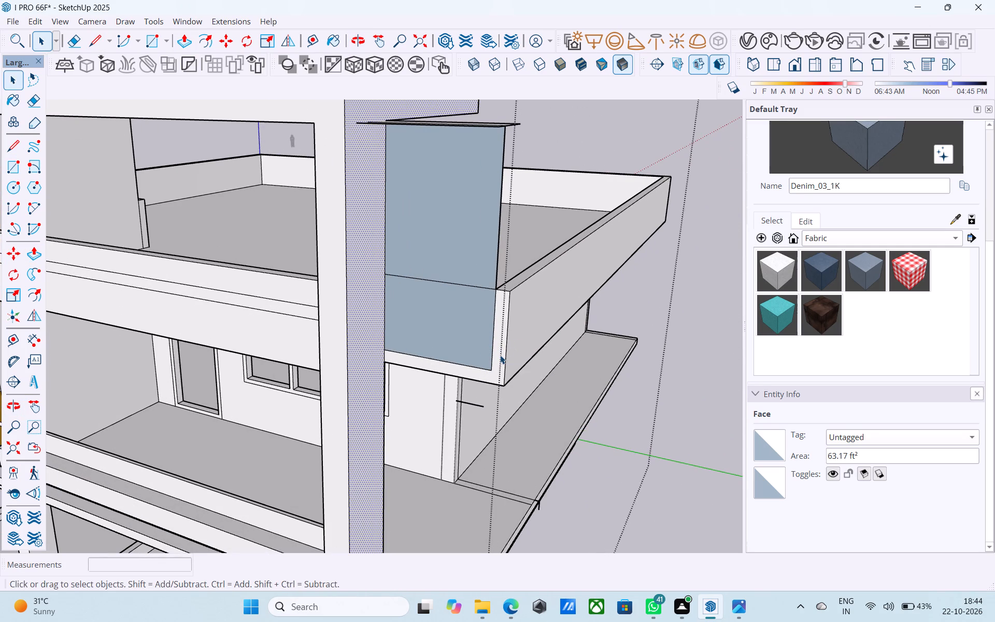
left_click(500, 355)
key("p")
left_click(500, 355)
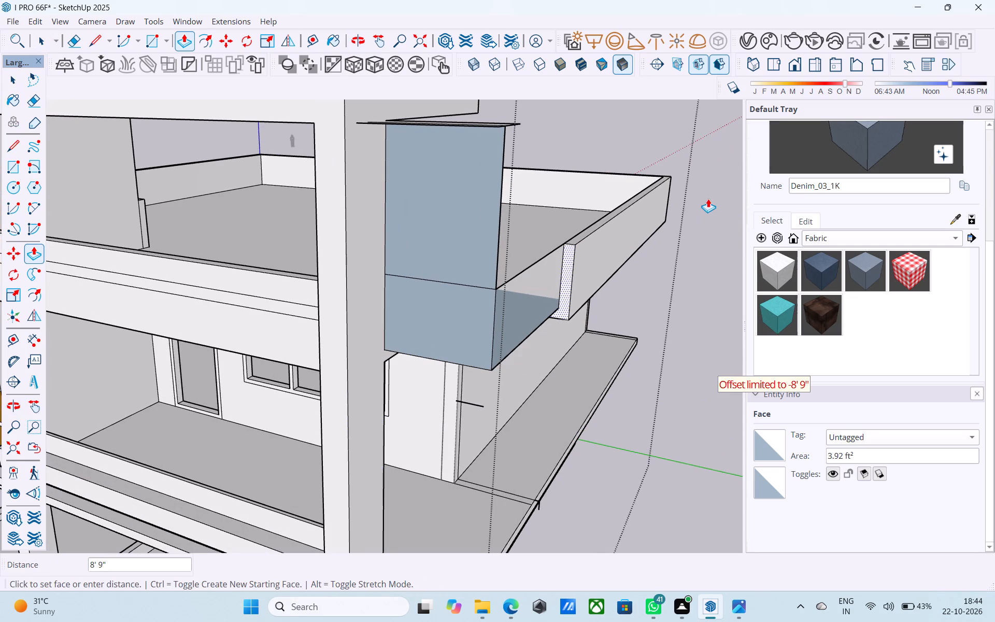
left_click(708, 199)
left_click(535, 319)
left_click(681, 218)
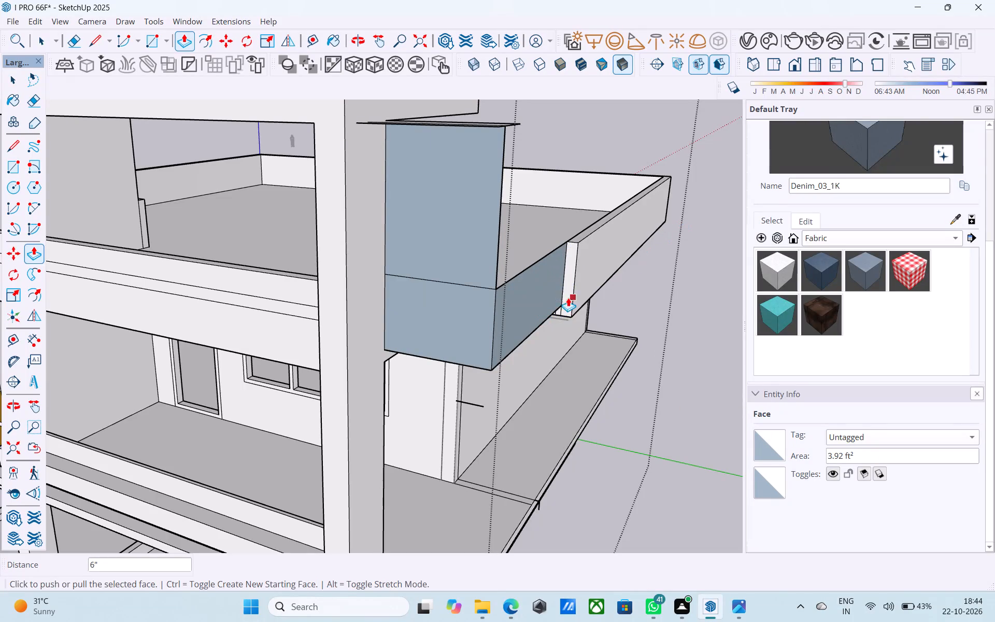
Push the remaining side parapet's end face back along the roof edge to the rear corner of the house.
left_click(565, 299)
key("space")
left_click(566, 285)
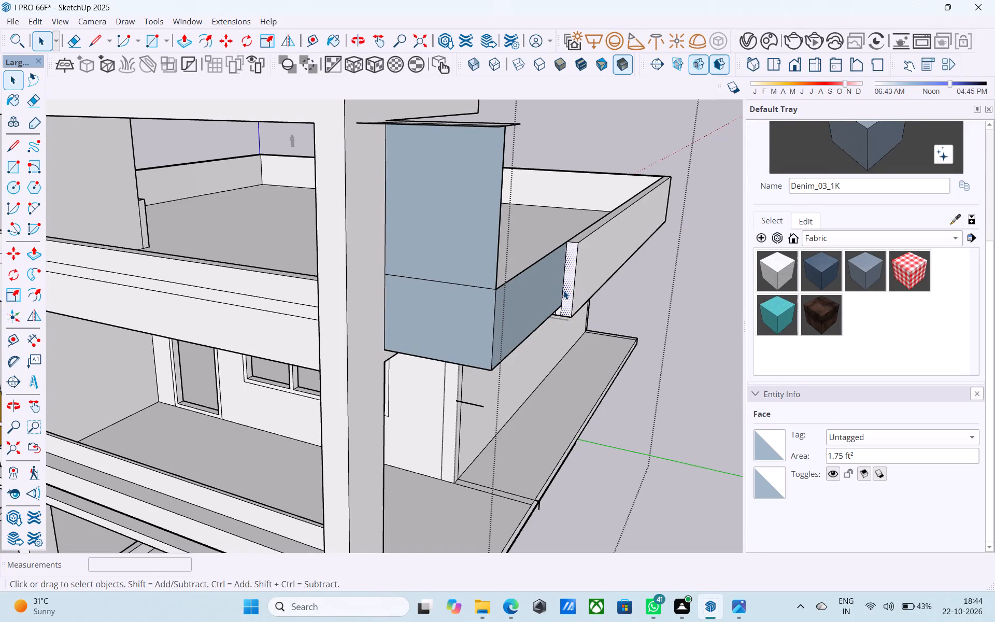
key("p")
left_click(563, 290)
left_click(715, 182)
key("space")
Erase the short stray edge dividing the front end face of the projecting roof slab strip.
middle_click_drag(659, 237, 599, 144)
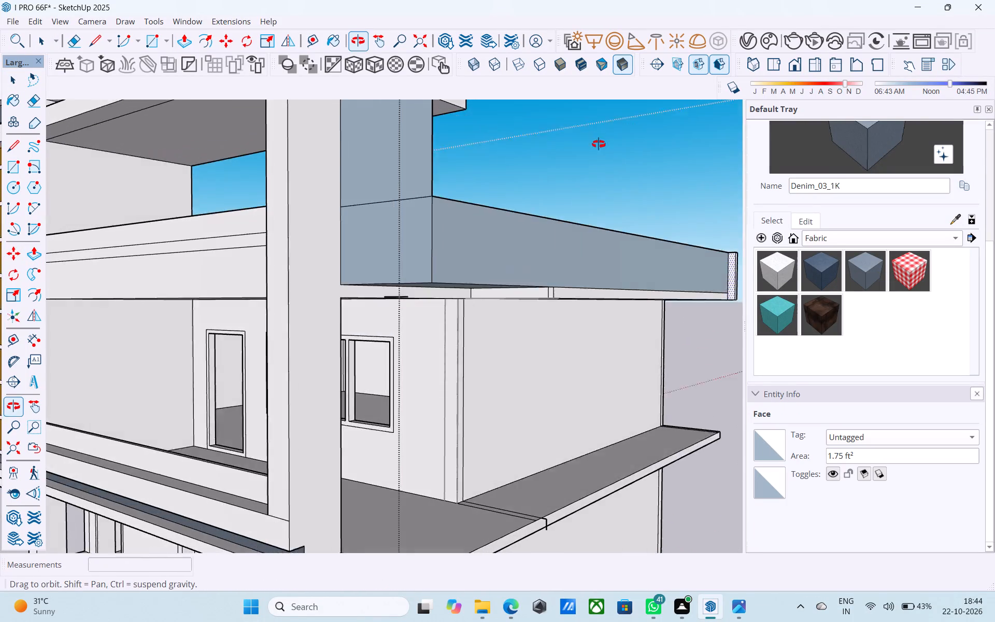
middle_click_drag(599, 144, 598, 144)
scroll(484, 189, "down", 4)
scroll(492, 279, "up", 6)
key("space")
left_click(492, 229)
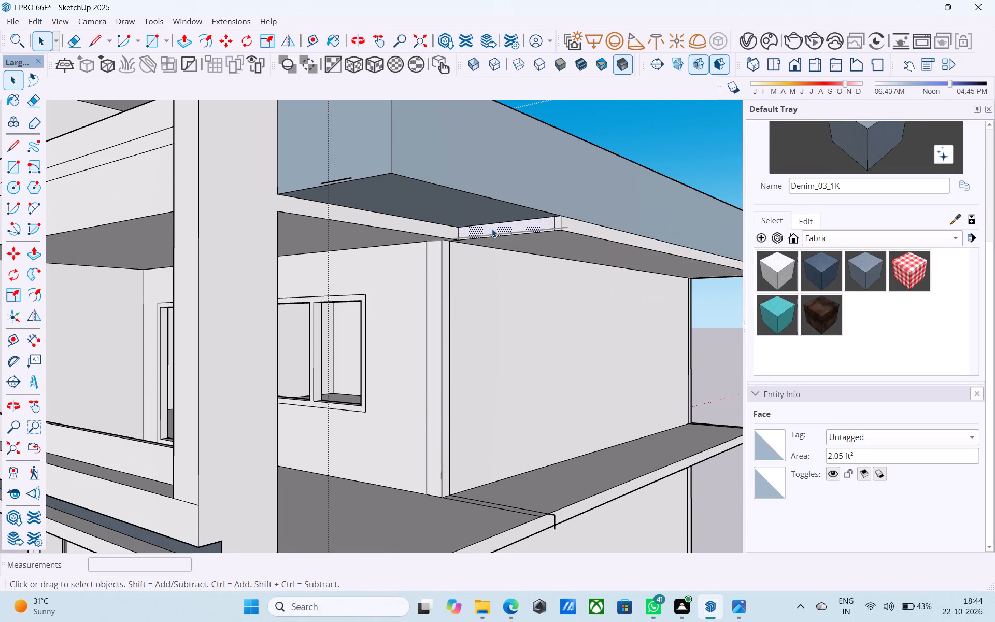
key("e")
scroll(539, 225, "up", 6)
left_click_drag(561, 223, 560, 223)
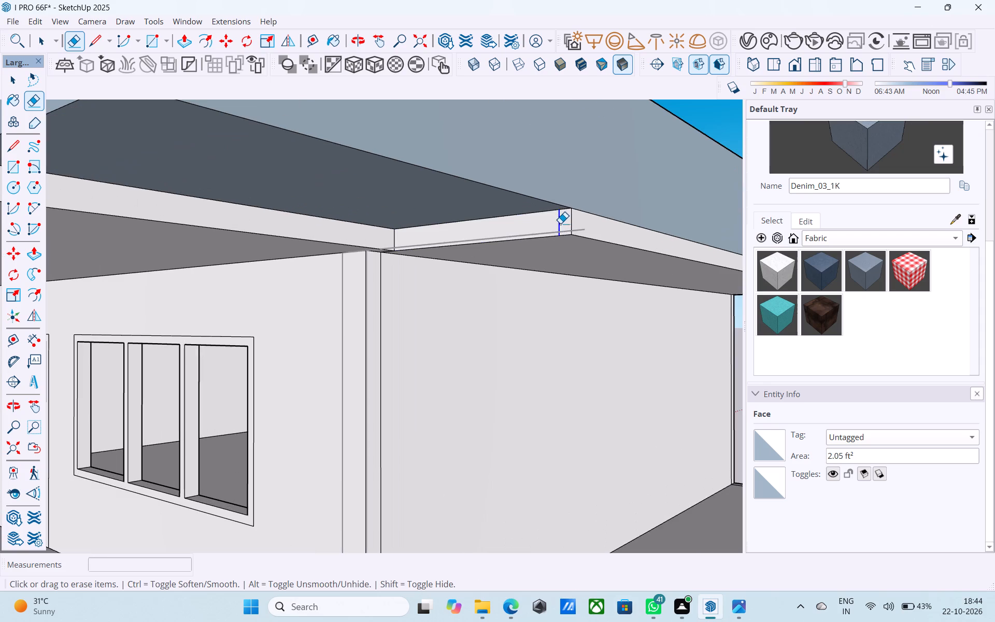
left_click_drag(560, 223, 557, 223)
key("space")
Push the end face of the side roof slab strip back 28' 3" to the rear corner.
scroll(374, 244, "down", 5)
scroll(517, 251, "up", 5)
left_click(447, 217)
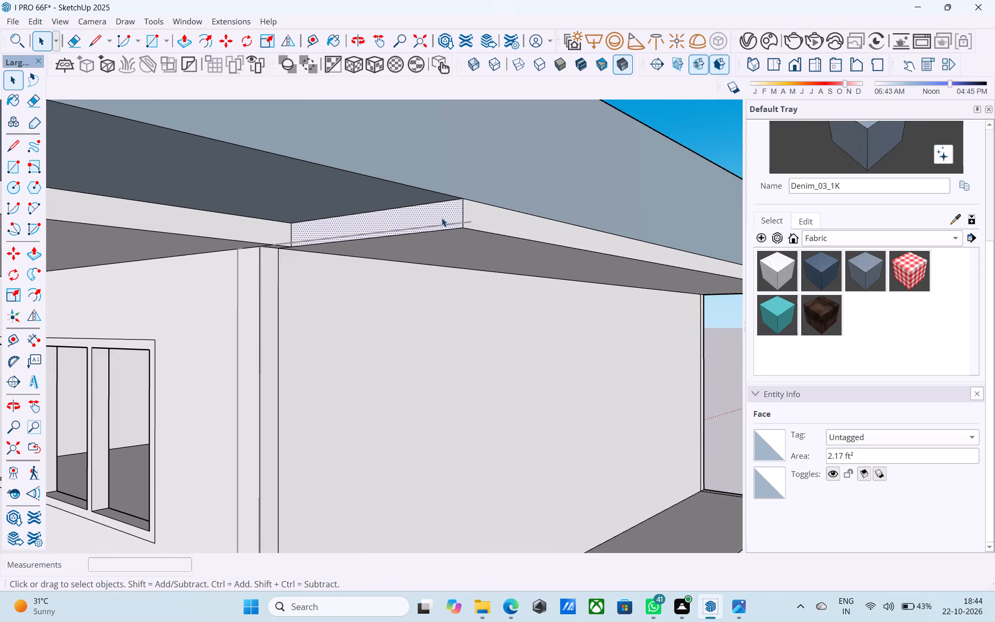
key("p")
left_click(442, 218)
scroll(510, 219, "down", 9)
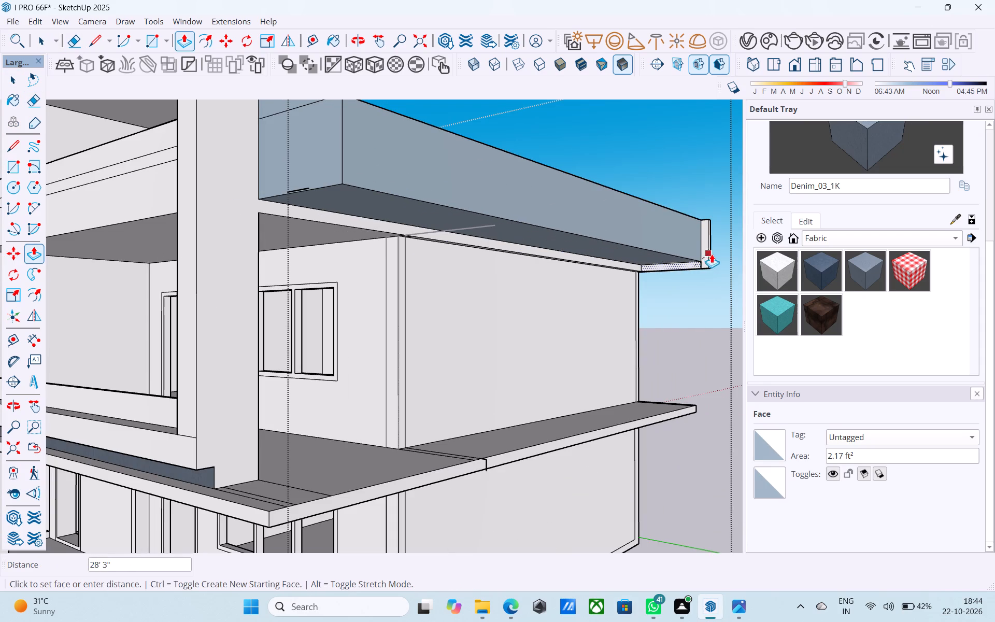
left_click(711, 254)
Push the end face of the leftover parapet stub at the roof's rear corner back 6".
scroll(508, 275, "down", 5)
middle_click_drag(396, 288, 164, 428)
scroll(149, 396, "down", 5)
middle_click_drag(352, 342, 473, 310)
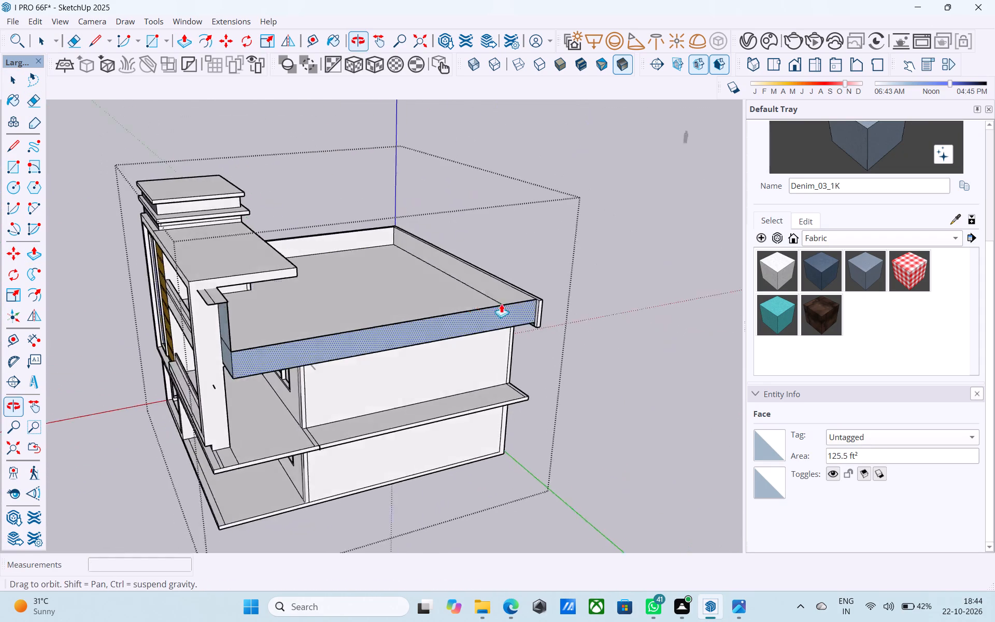
scroll(526, 298, "up", 8)
middle_click_drag(557, 354, 578, 258)
scroll(523, 332, "up", 5)
middle_click_drag(495, 403, 489, 293)
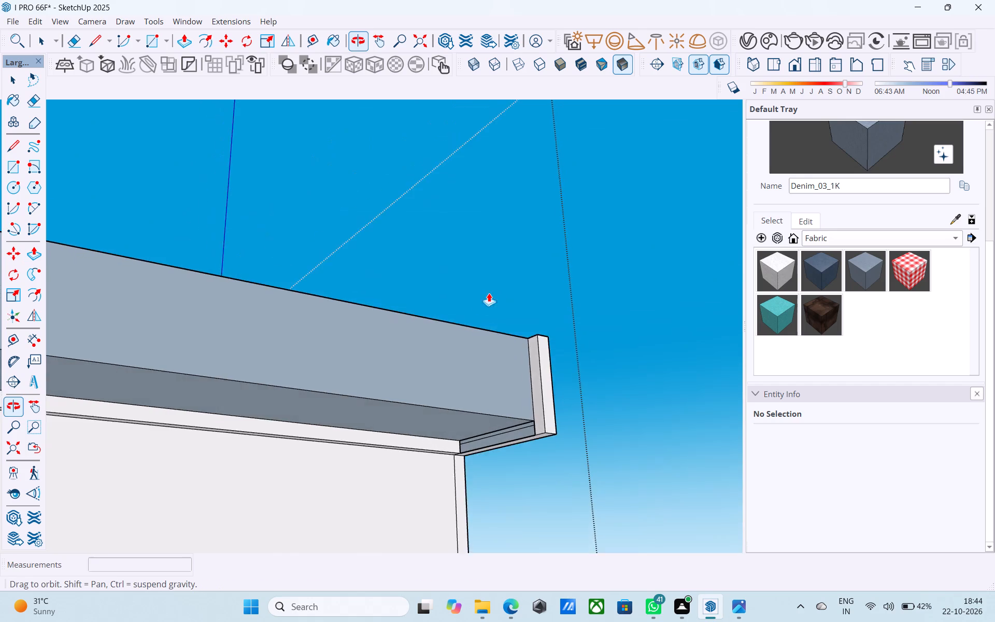
scroll(462, 437, "up", 12)
key("r")
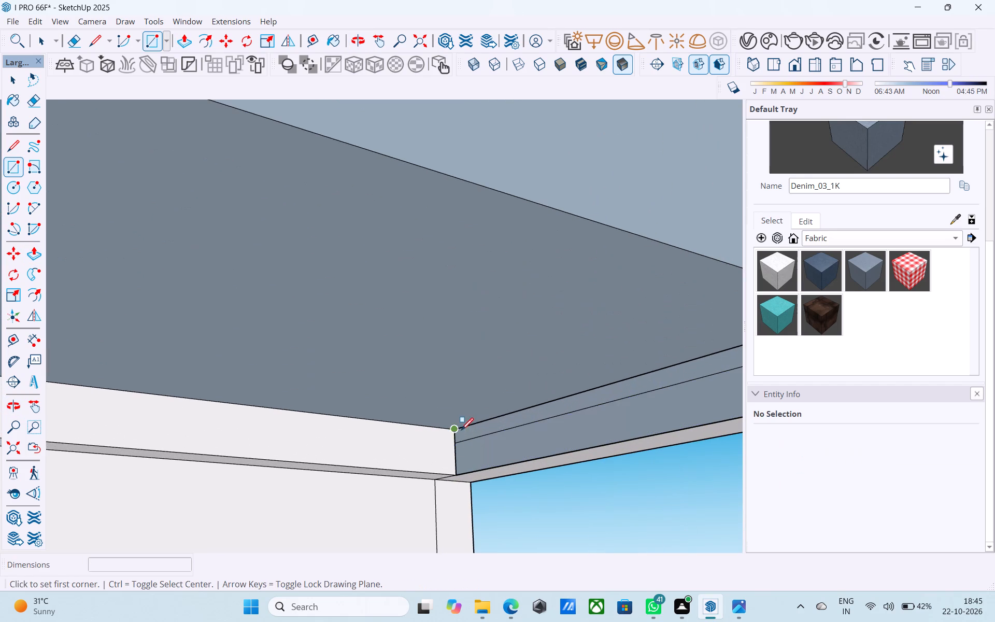
key("space")
scroll(410, 435, "down", 10)
middle_click(454, 436)
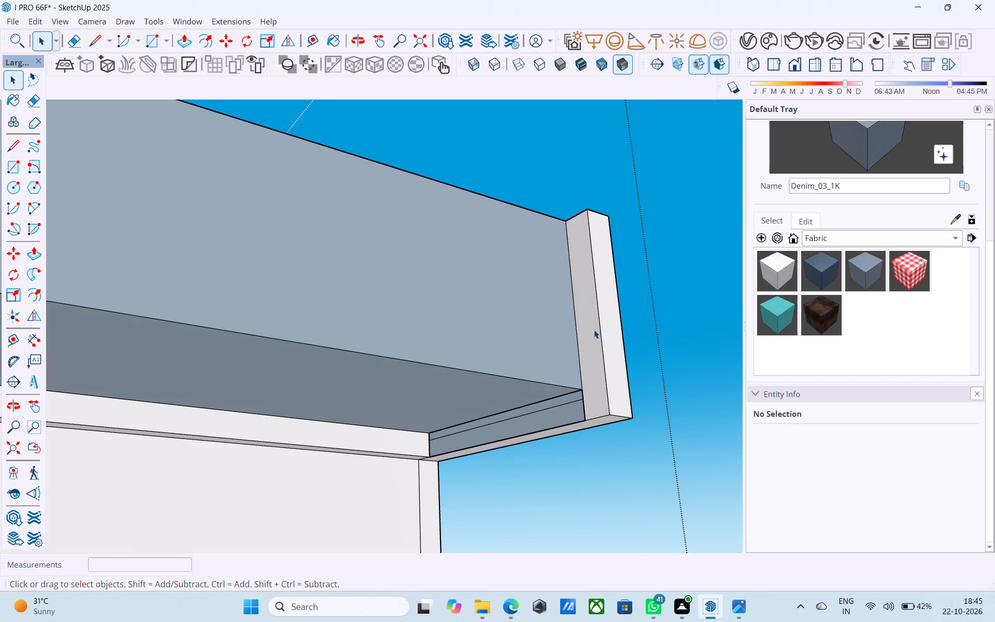
left_click(594, 330)
key("p")
left_click(593, 330)
left_click(698, 308)
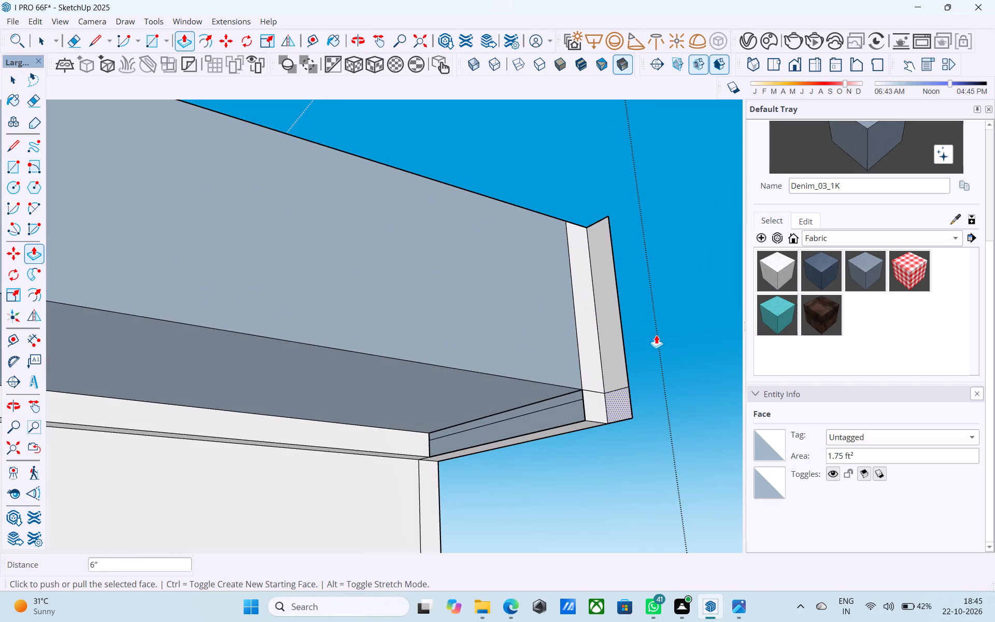
Erase the leftover edges of the parapet stub projecting at the roof's rear corner.
key("space")
key("e")
left_click(624, 342)
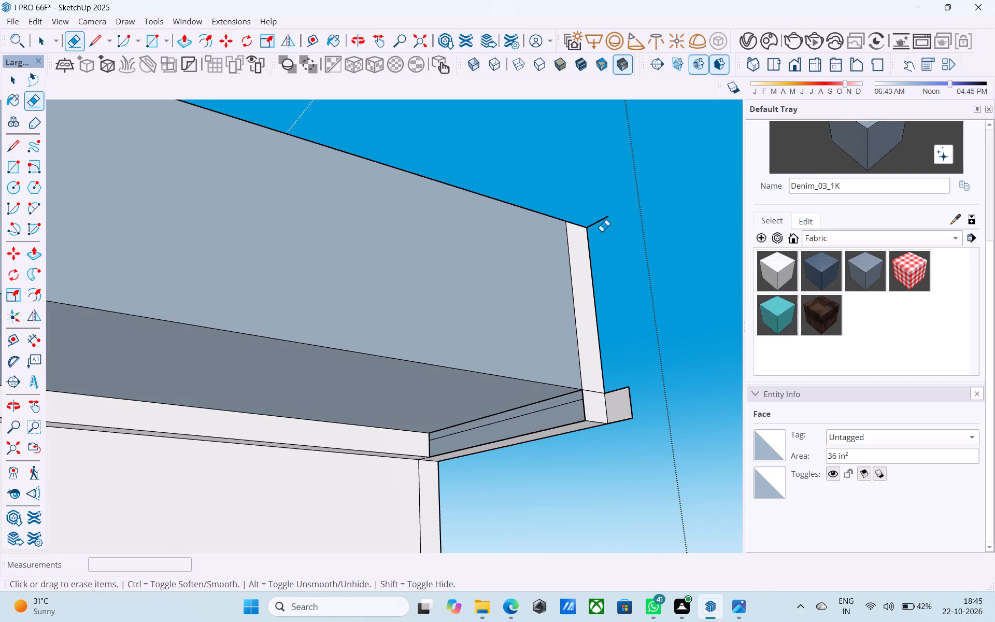
left_click_drag(602, 224, 604, 206)
left_click_drag(618, 399, 621, 388)
left_click_drag(621, 414, 624, 429)
left_click_drag(624, 417, 645, 392)
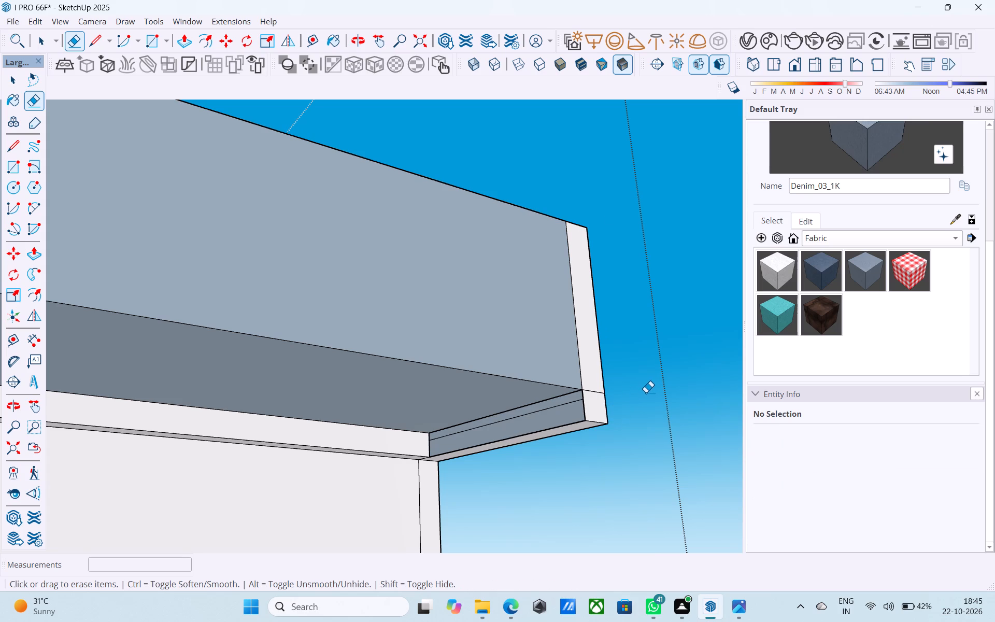
Push the small end face below the parapet at the roof's rear corner back 4' 9" to the side wall.
scroll(636, 398, "down", 6)
middle_click_drag(633, 399, 395, 477)
scroll(345, 448, "down", 5)
middle_click_drag(609, 381, 451, 352)
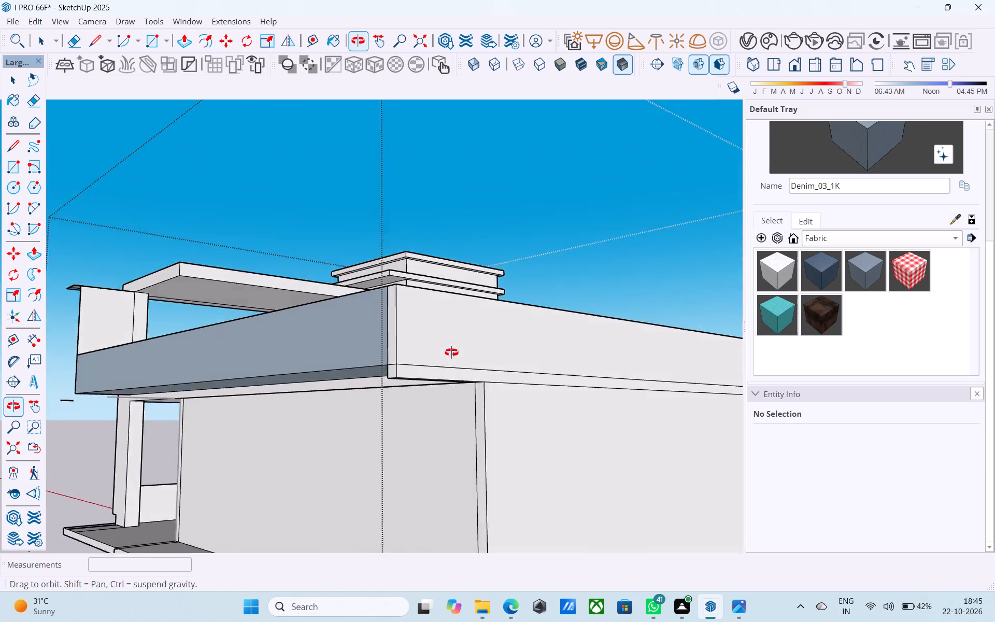
middle_click_drag(451, 352, 693, 334)
scroll(669, 349, "up", 6)
key("space")
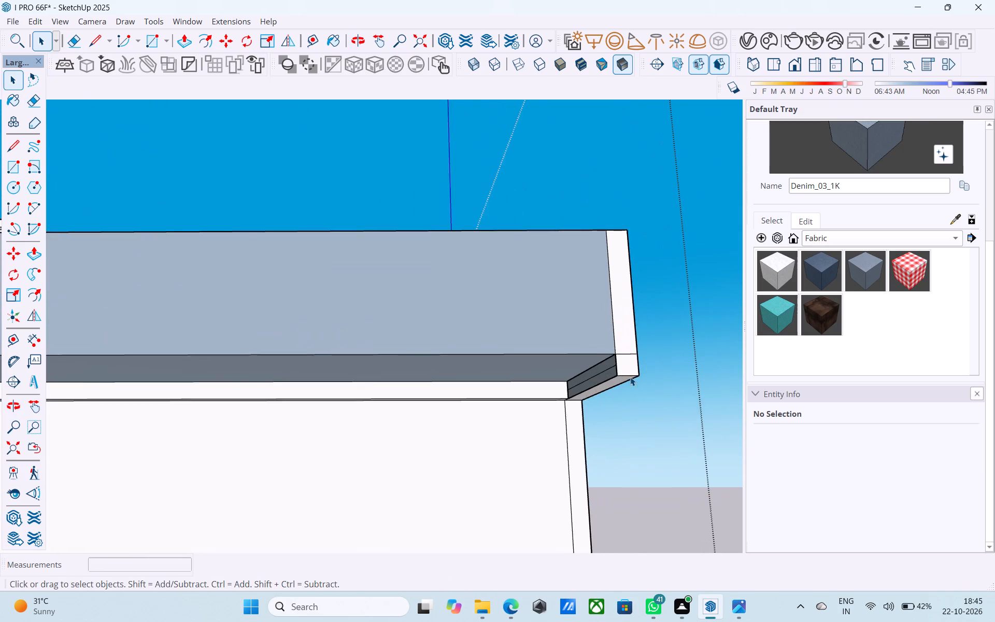
scroll(630, 377, "up", 2)
left_click(623, 367)
key("p")
left_click(623, 367)
left_click(547, 438)
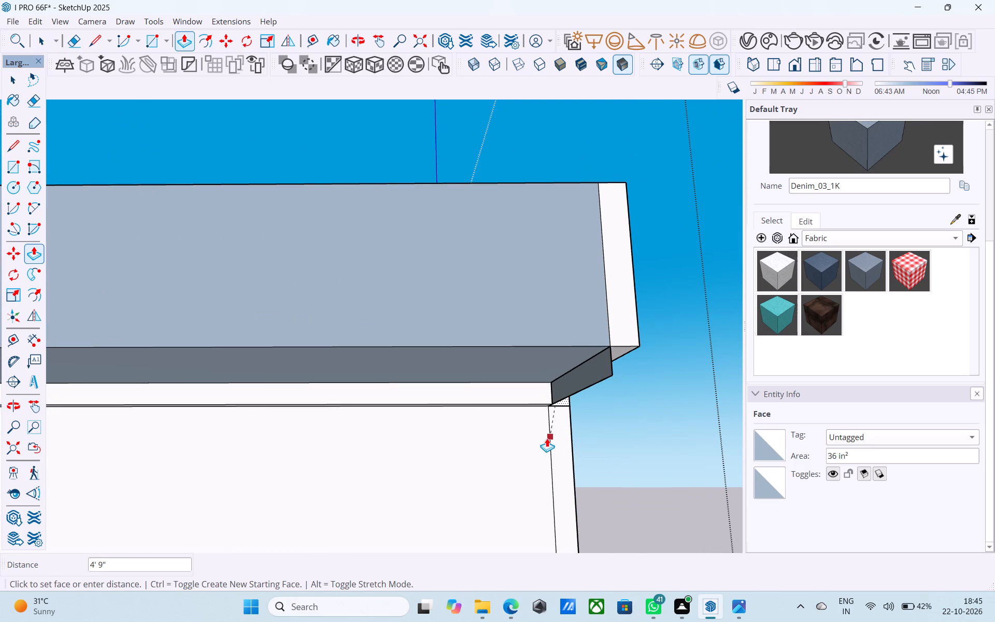
Push the roof slab's long side face back flush with the side wall.
middle_click_drag(547, 433, 421, 411)
key("space")
left_click(514, 371)
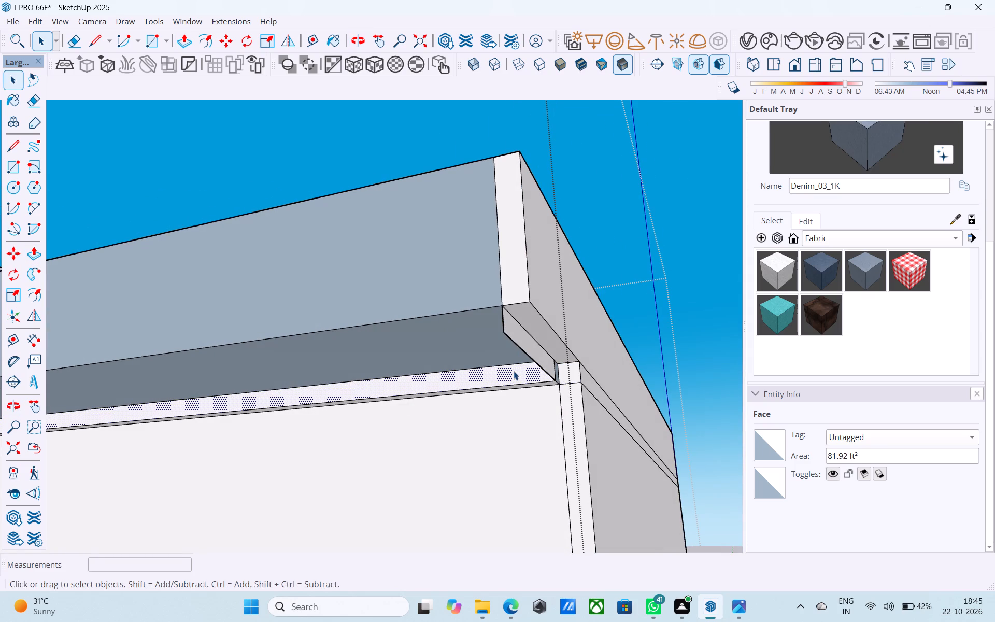
key("p")
left_click(514, 371)
left_click(531, 406)
key("space")
Erase the leftover slab end beneath the roof overhang at the rear corner and save the model.
middle_click_drag(537, 402, 752, 435)
key("r")
key("e")
left_click_drag(693, 399, 689, 398)
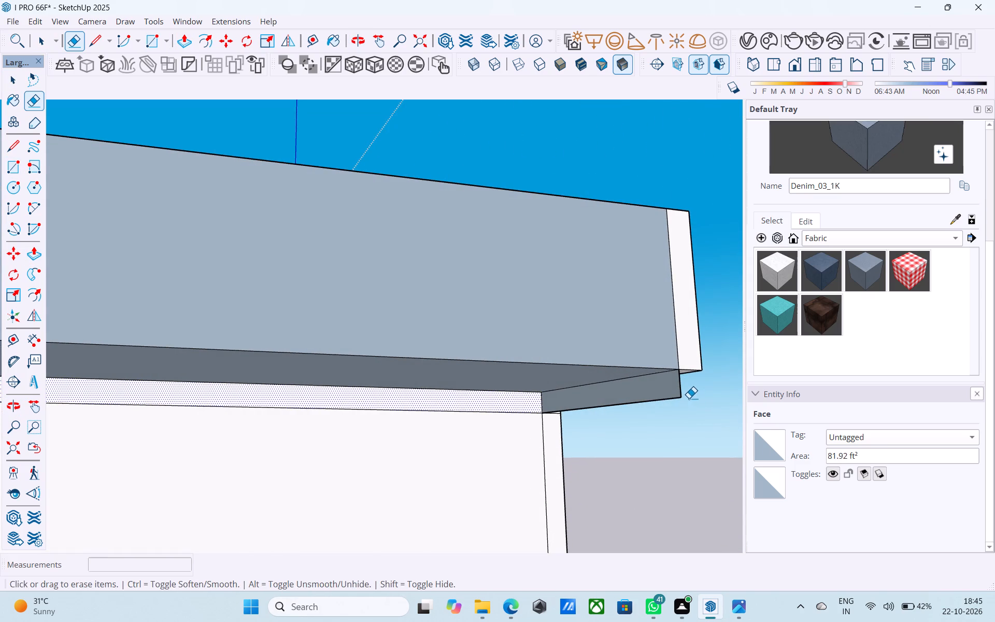
left_click_drag(689, 398, 676, 396)
key("ctrl+s")
scroll(661, 406, "down", 2)
key("space")
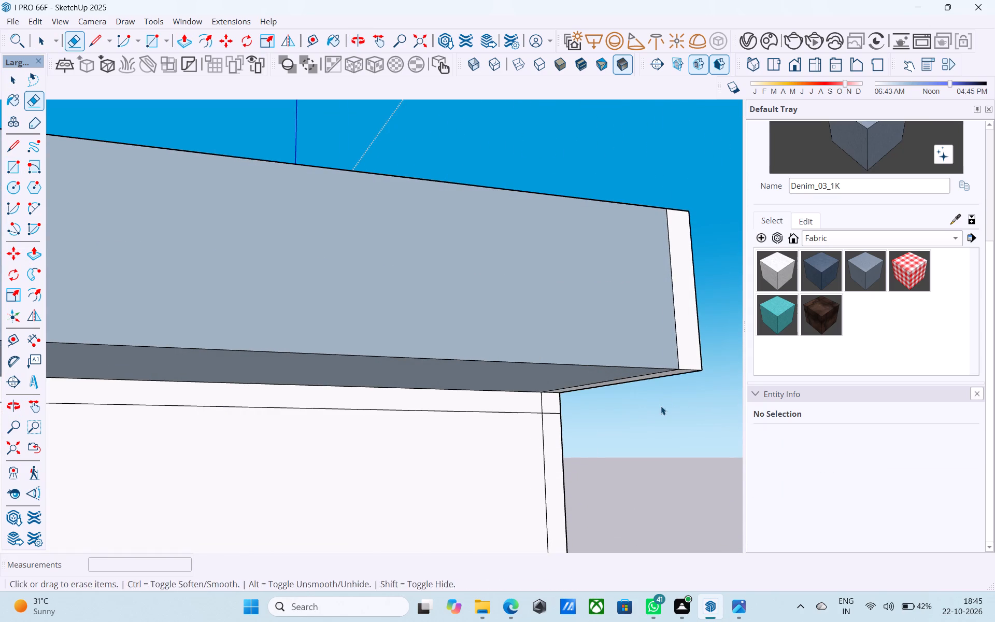
Push the parapet end face at the roof's rear corner back 4' 9" to the side wall line.
scroll(661, 406, "down", 2)
middle_click_drag(661, 406, 523, 497)
scroll(499, 445, "down", 8)
middle_click_drag(488, 451, 327, 409)
scroll(451, 387, "up", 4)
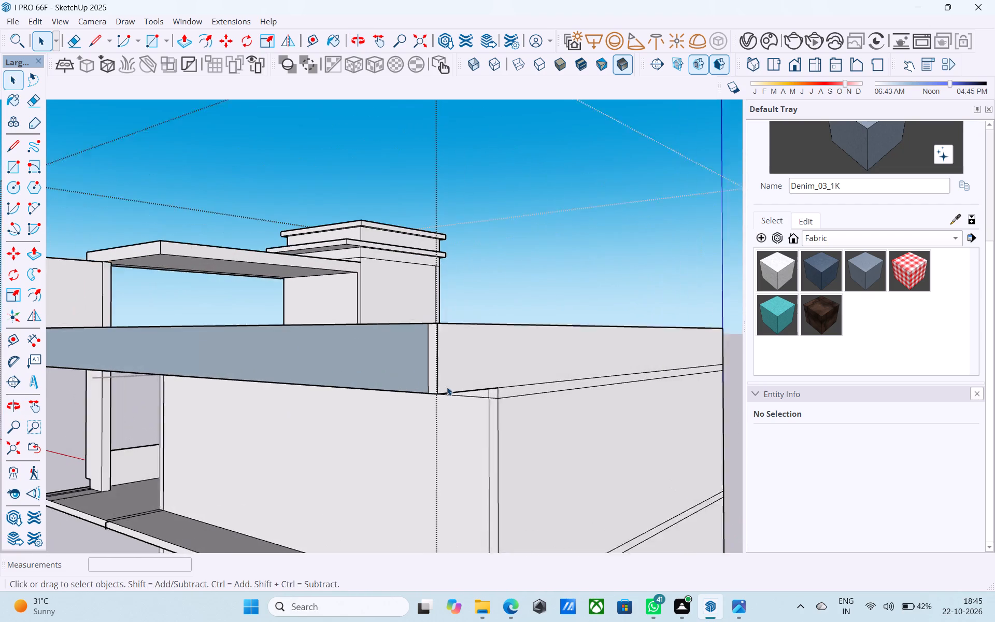
left_click(427, 377)
left_click(429, 378)
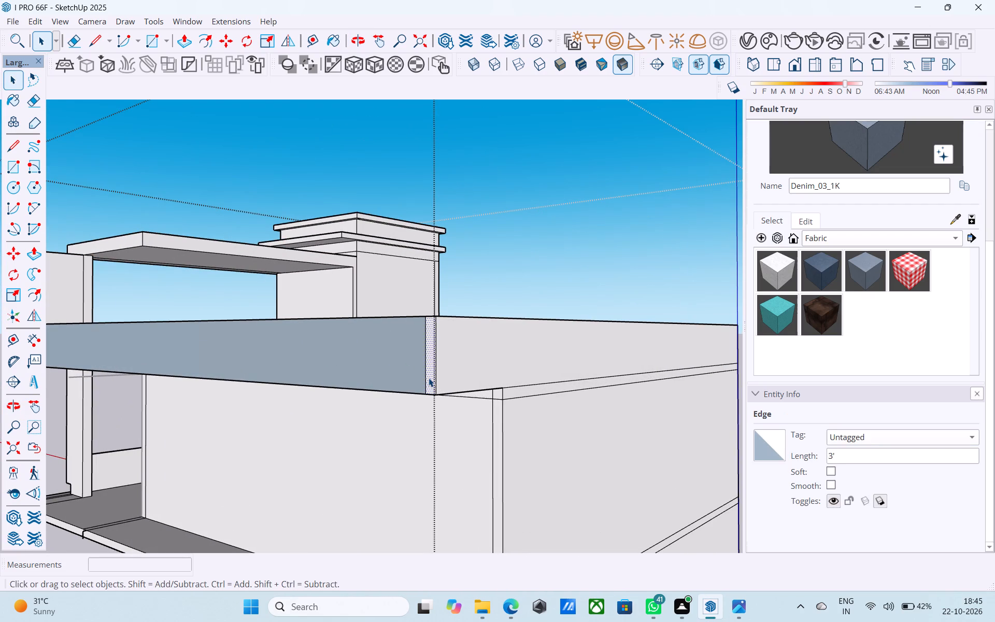
key("p")
left_click(429, 378)
left_click(470, 429)
scroll(470, 429, "down", 2)
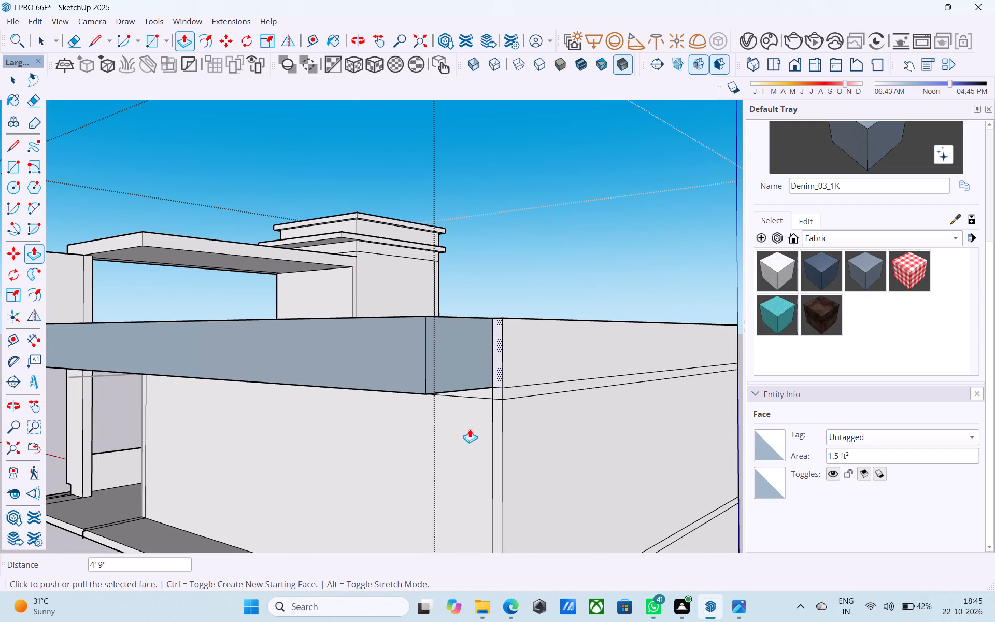
scroll(470, 429, "down", 2)
key("space")
Erase the edges of the outer side parapet to remove its remaining faces along the roof overhang.
middle_click_drag(471, 419, 826, 414)
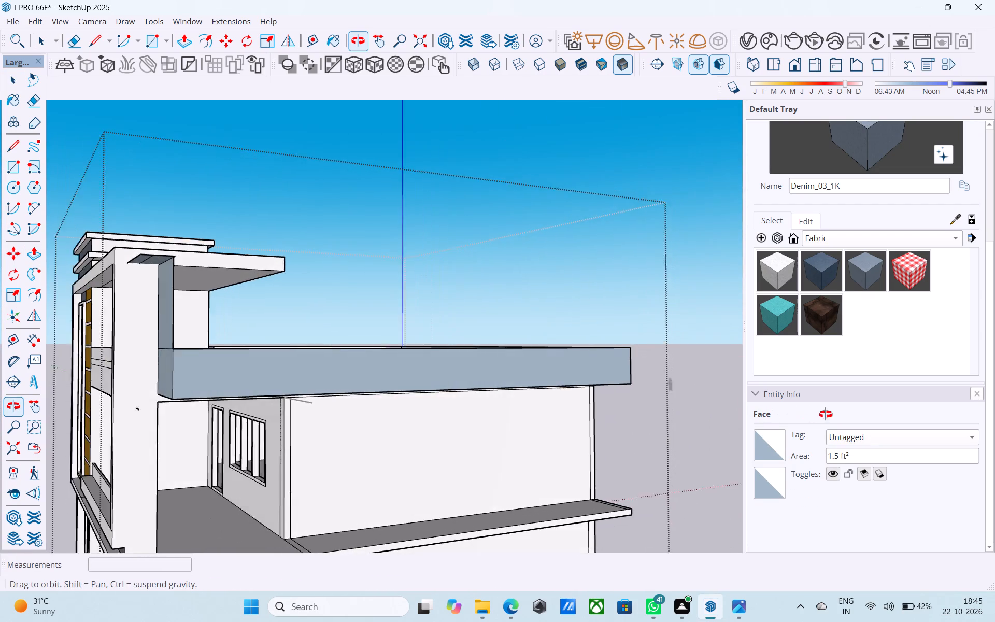
middle_click_drag(826, 414, 525, 431)
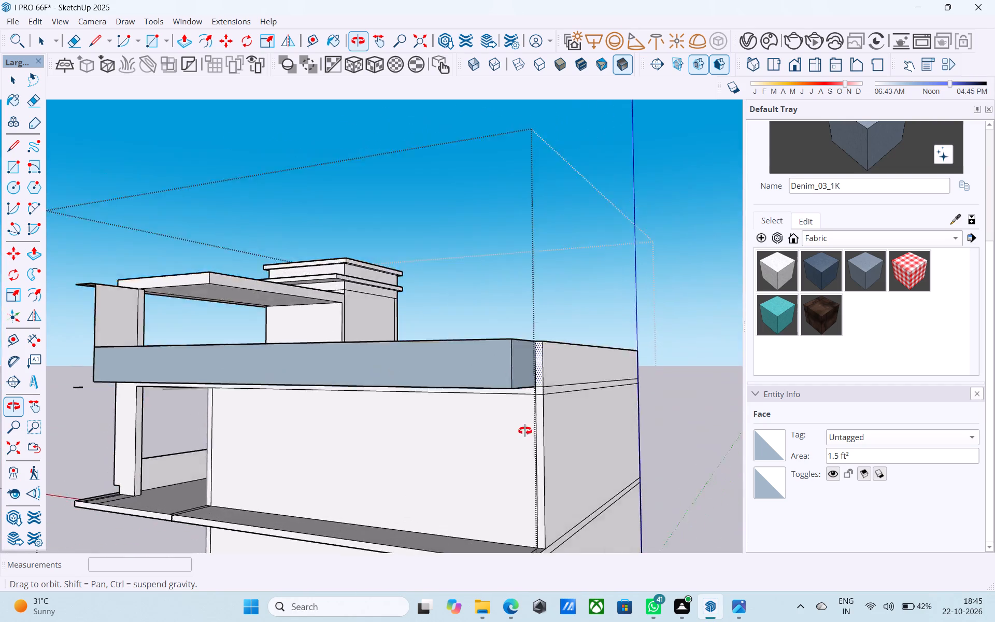
middle_click_drag(525, 431, 504, 516)
scroll(502, 510, "up", 5)
key("e")
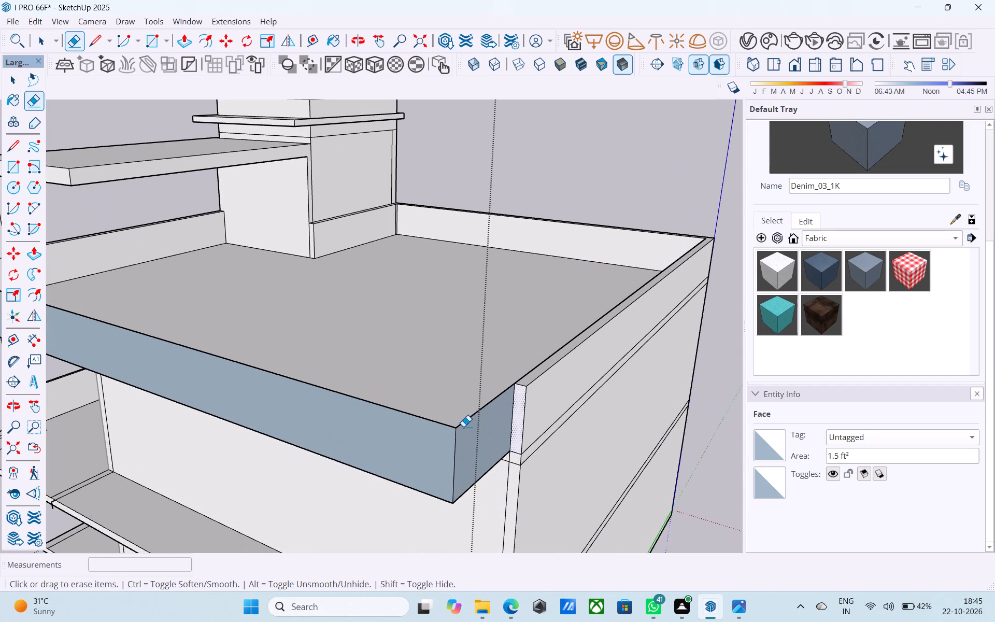
left_click_drag(463, 427, 460, 413)
left_click(458, 430)
Erase the outer edge of the side roof overhang so the roof ends at the side wall.
scroll(452, 428, "down", 6)
middle_click_drag(502, 413, 620, 389)
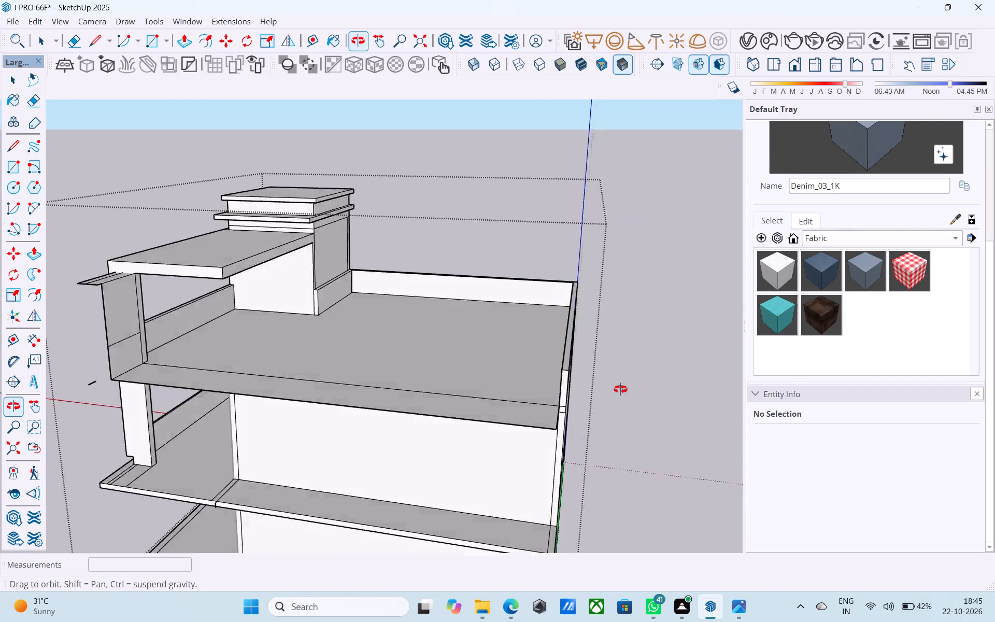
middle_click_drag(620, 389, 710, 388)
middle_click_drag(595, 400, 590, 426)
left_click(486, 411)
left_click_drag(487, 407, 486, 414)
scroll(486, 414, "down", 4)
middle_click_drag(486, 414, 544, 407)
middle_click_drag(564, 399, 572, 394)
left_click_drag(579, 387, 592, 372)
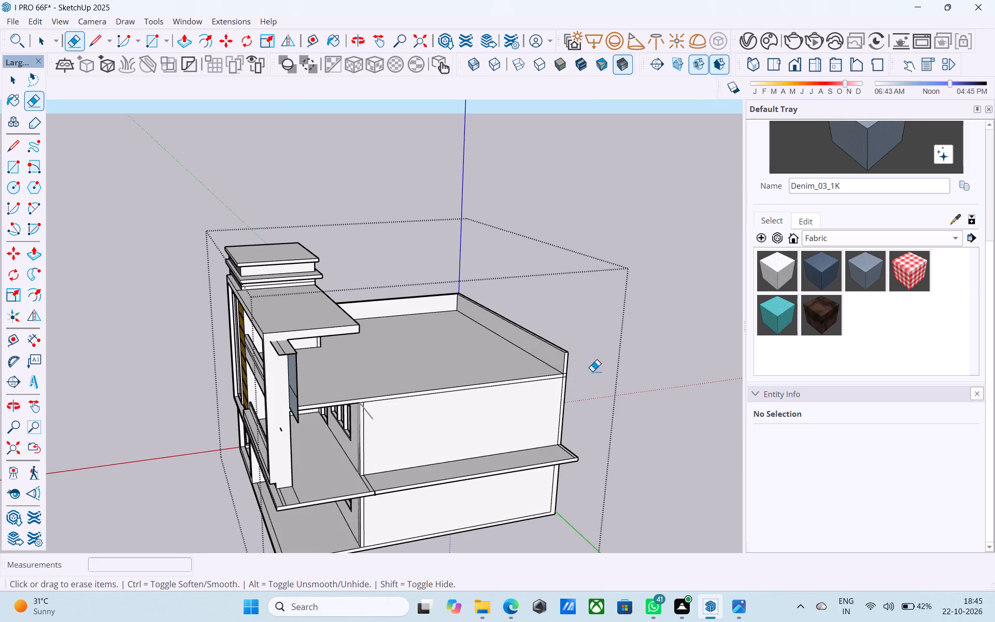
Erase the leftover panel behind the front facade column and the loose edges near the upper window.
scroll(514, 400, "down", 3)
middle_click_drag(412, 418, 578, 350)
scroll(399, 360, "up", 4)
left_click(421, 367)
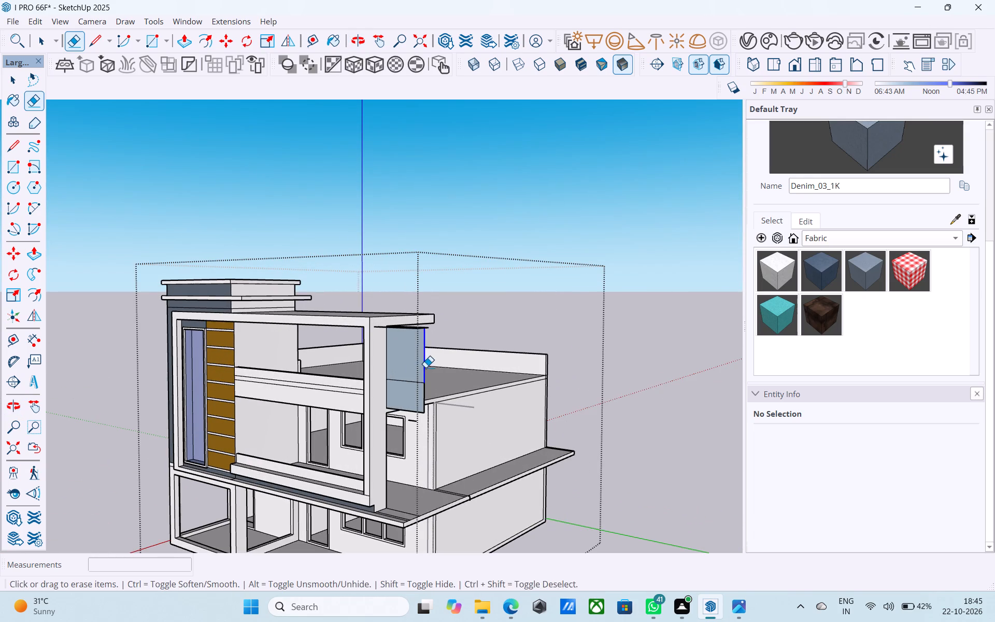
left_click_drag(416, 386, 419, 380)
left_click_drag(424, 389, 429, 389)
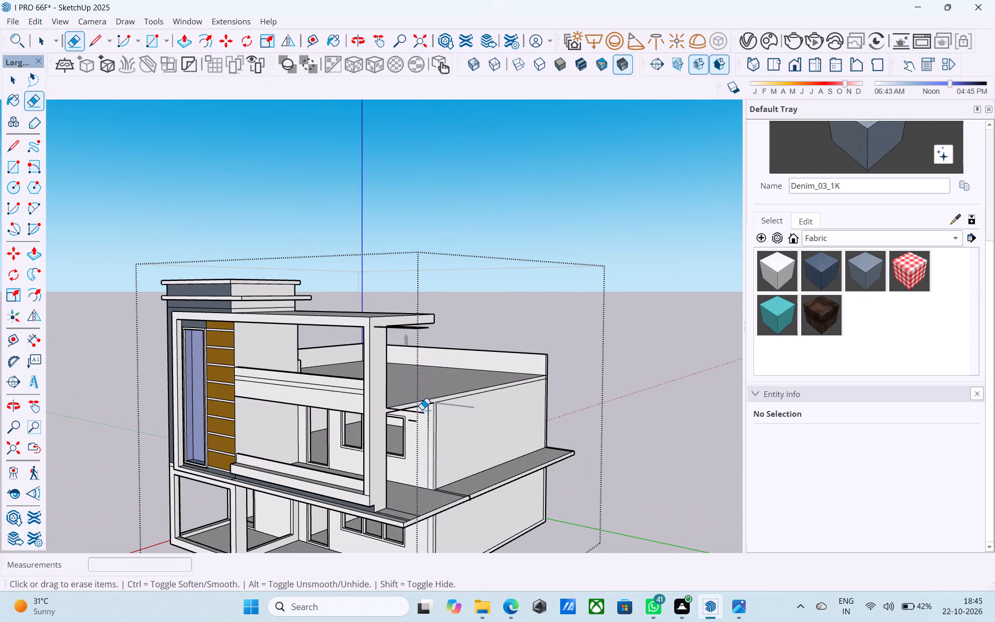
middle_click_drag(420, 412, 410, 454)
scroll(420, 412, "up", 1)
scroll(410, 454, "up", 9)
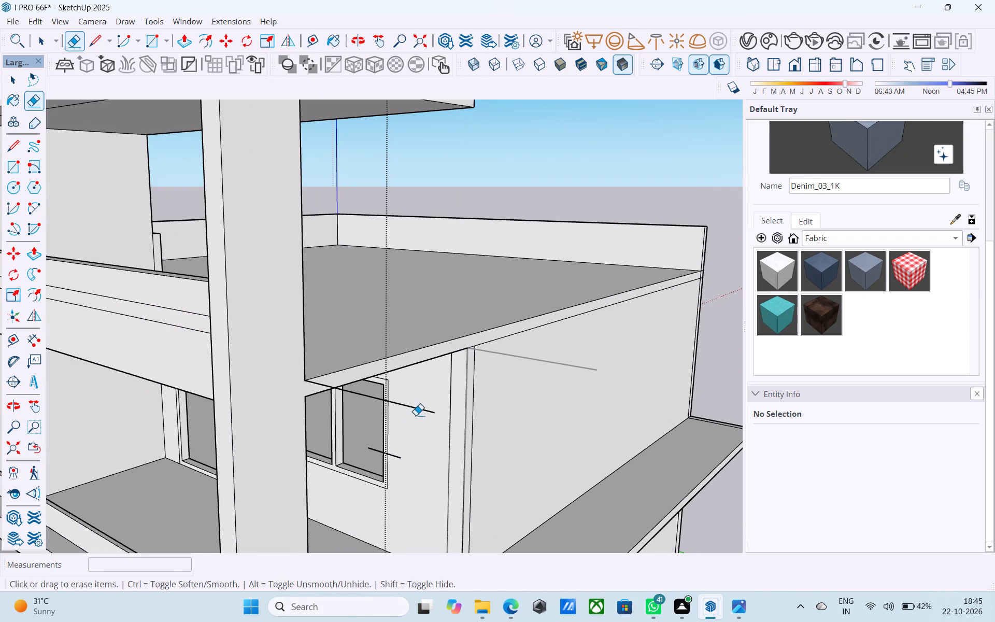
left_click_drag(421, 403, 417, 420)
left_click_drag(394, 453, 395, 458)
scroll(394, 454, "down", 3)
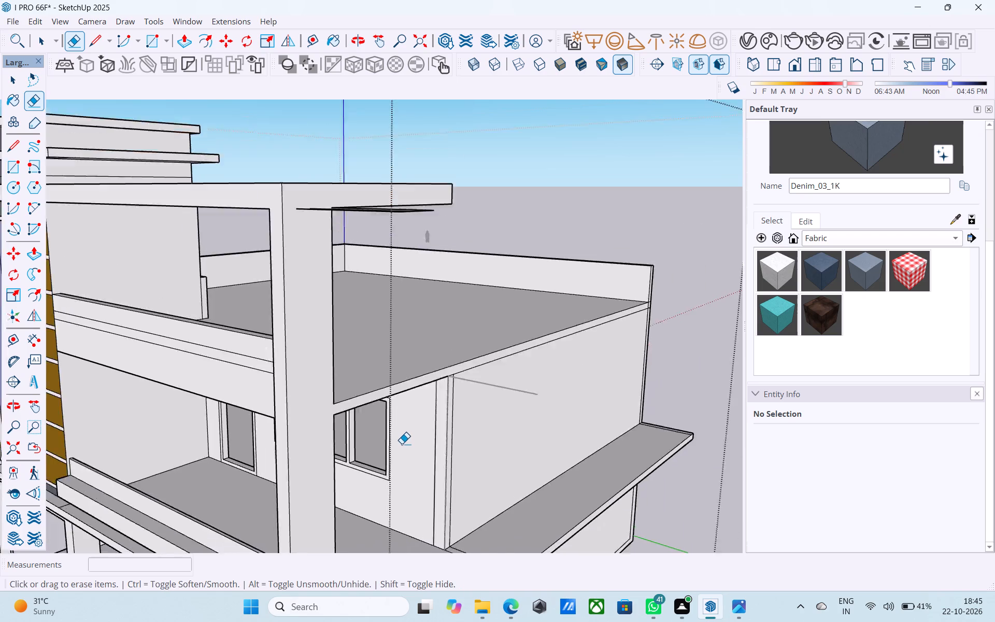
Erase the short dividing edge and protruding stray line on the first-floor slab's side edge near the wall corner.
scroll(402, 444, "down", 2)
middle_click_drag(435, 423, 488, 394)
scroll(449, 358, "down", 6)
middle_click_drag(476, 484, 366, 431)
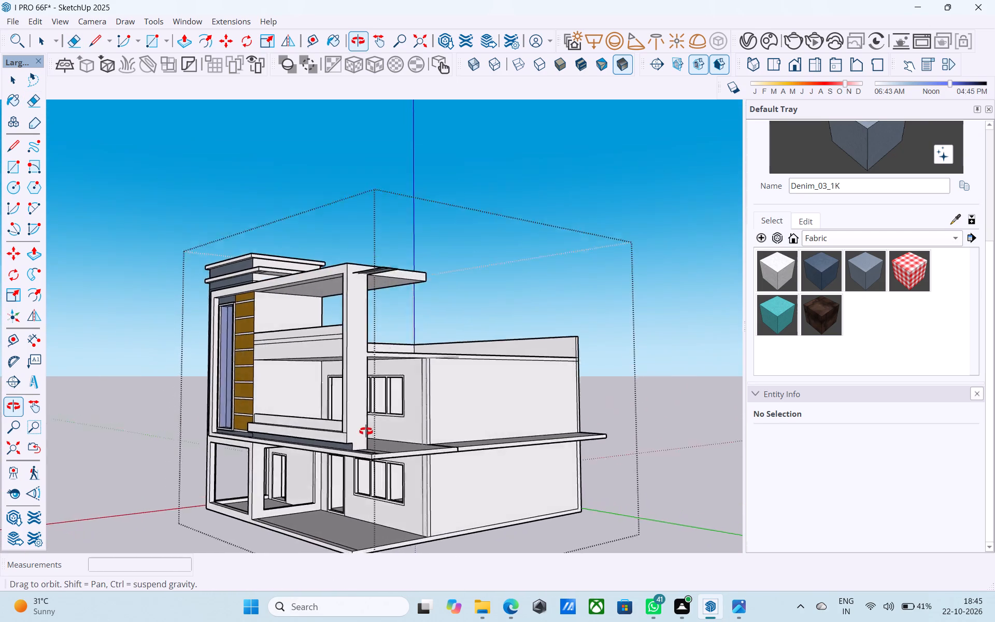
middle_click_drag(366, 431, 363, 419)
key("space")
scroll(401, 443, "up", 7)
middle_click_drag(521, 447, 506, 486)
scroll(506, 486, "up", 5)
key("e")
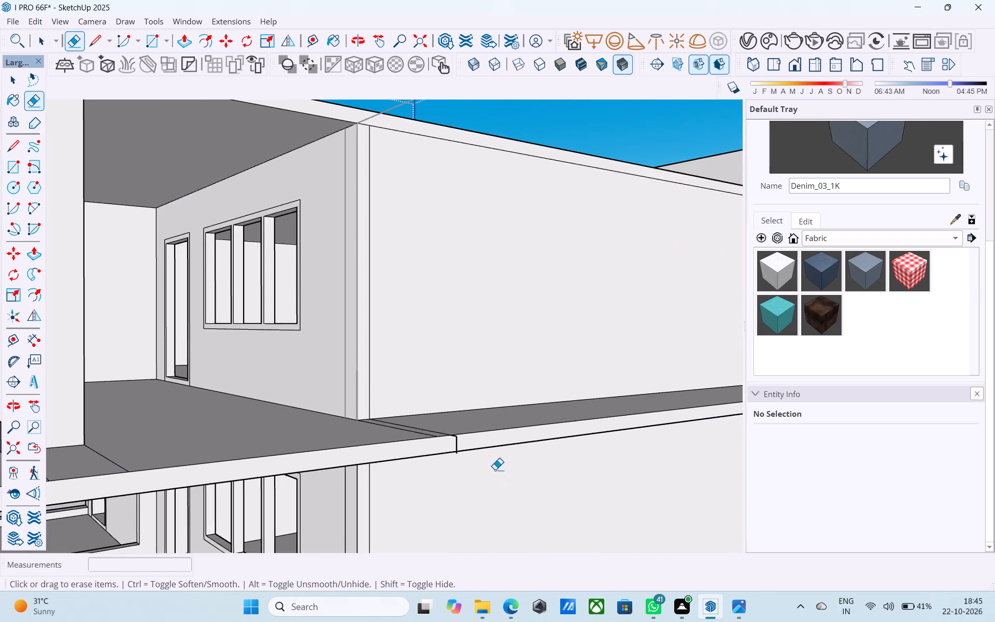
scroll(495, 470, "up", 4)
left_click_drag(449, 438, 434, 438)
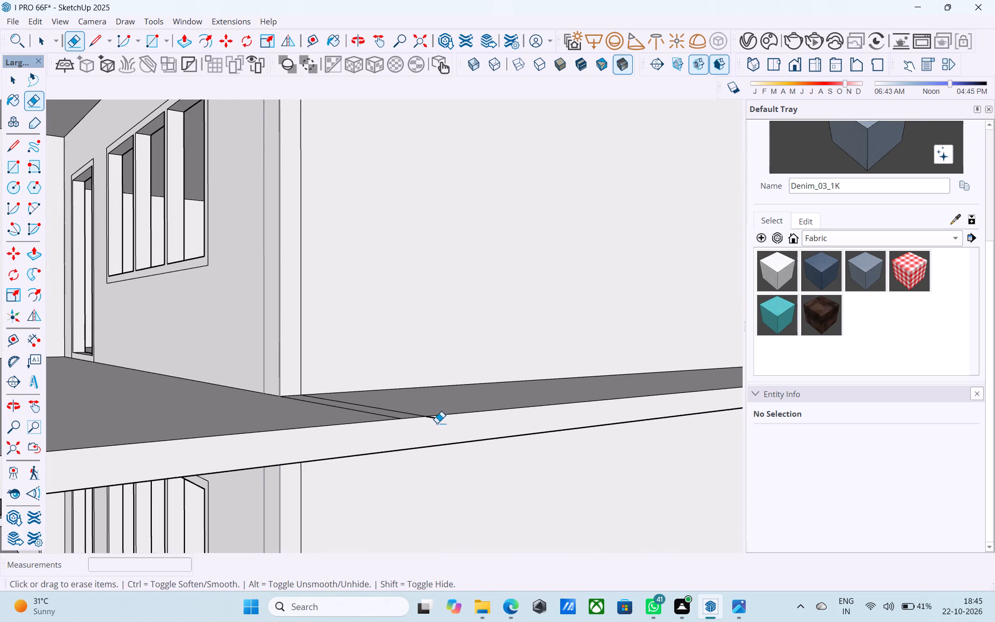
left_click(437, 423)
left_click(436, 421)
left_click(436, 420)
key("space")
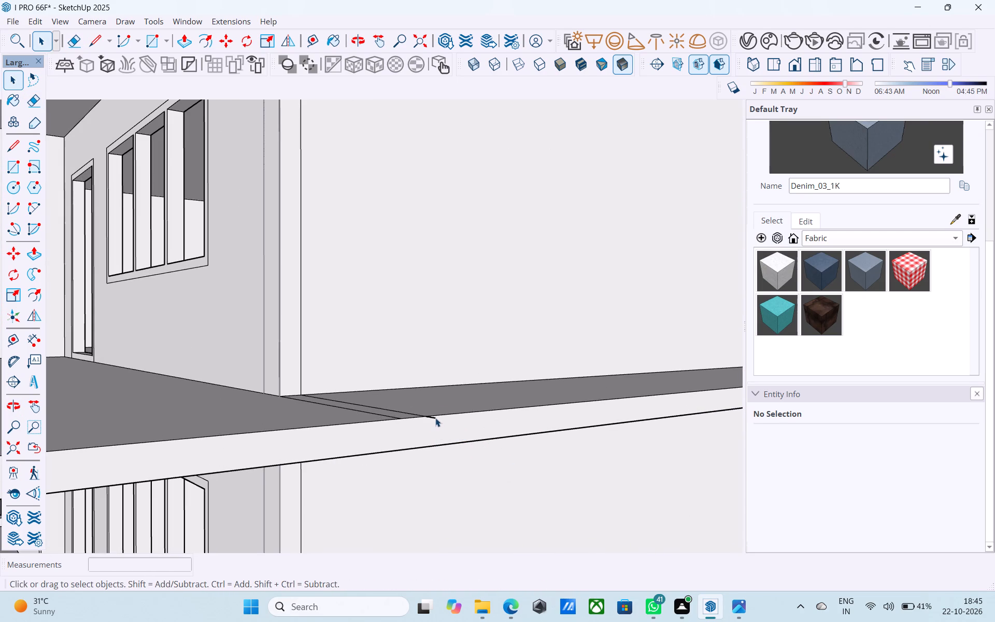
left_click(435, 418)
key("Delete")
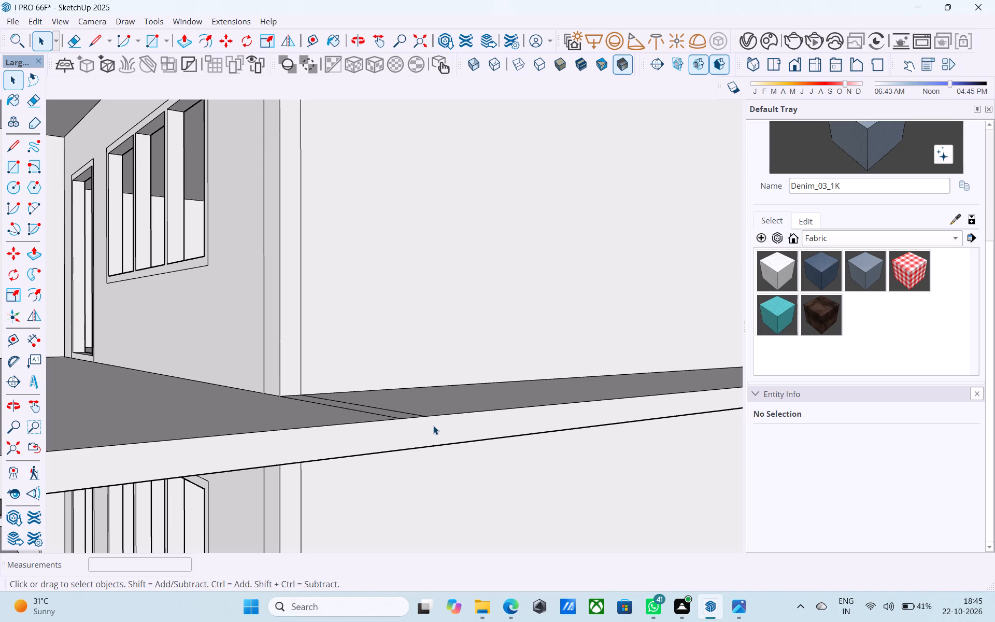
Push the first-floor slab's side edge face in 4' 3" flush with the side wall.
left_click(434, 432)
key("p")
left_click(434, 432)
left_click(375, 307)
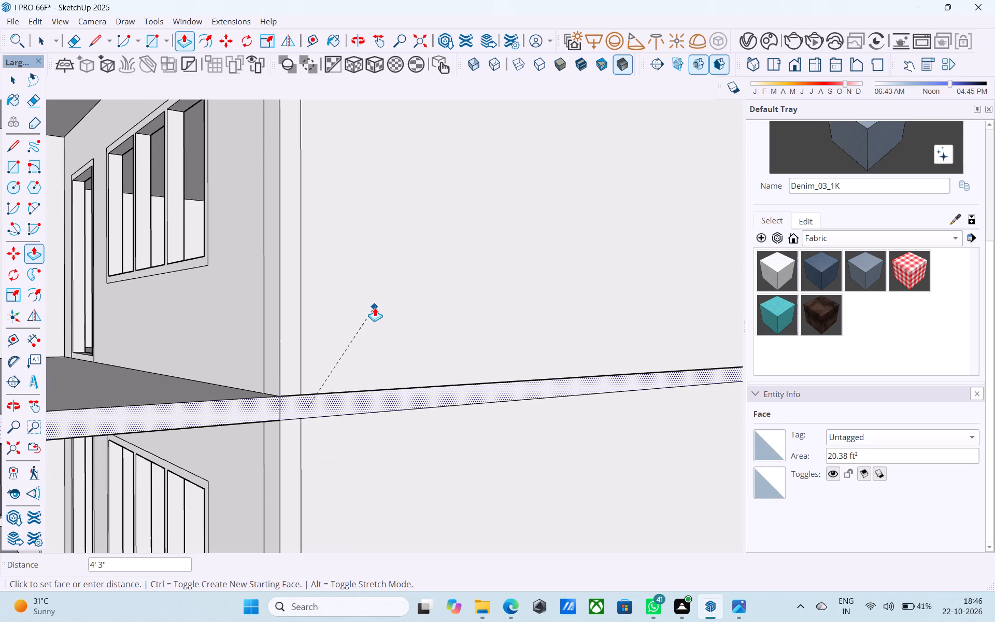
Examine the trimmed slab edges, side walls and roof of the house from several angles.
scroll(375, 307, "down", 9)
middle_click_drag(353, 350, 394, 381)
scroll(394, 380, "down", 5)
middle_click_drag(395, 381, 529, 395)
scroll(502, 390, "down", 5)
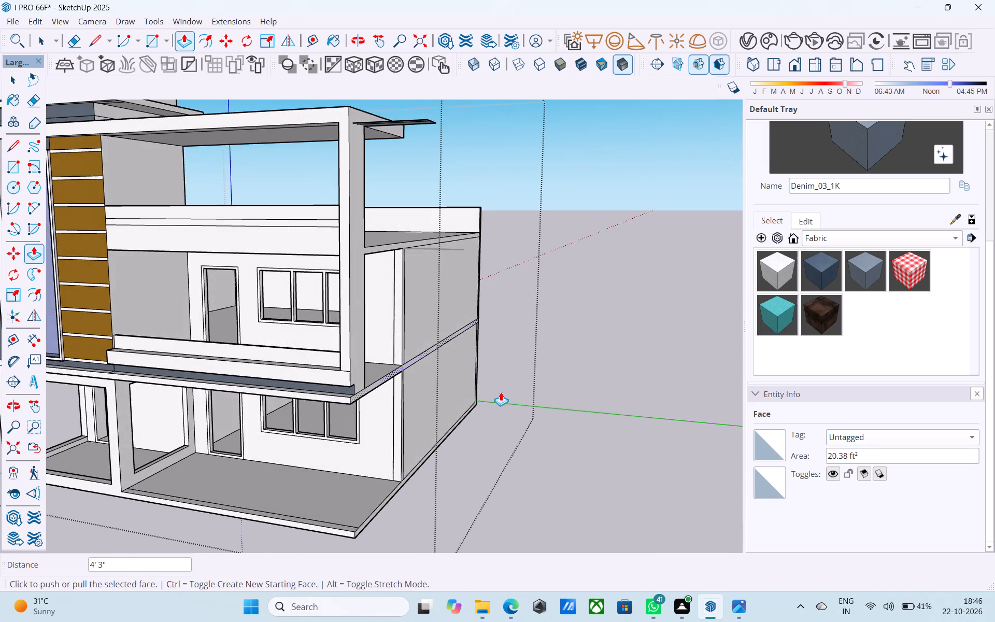
middle_click_drag(467, 407, 566, 383)
scroll(566, 383, "down", 3)
middle_click_drag(529, 401, 208, 425)
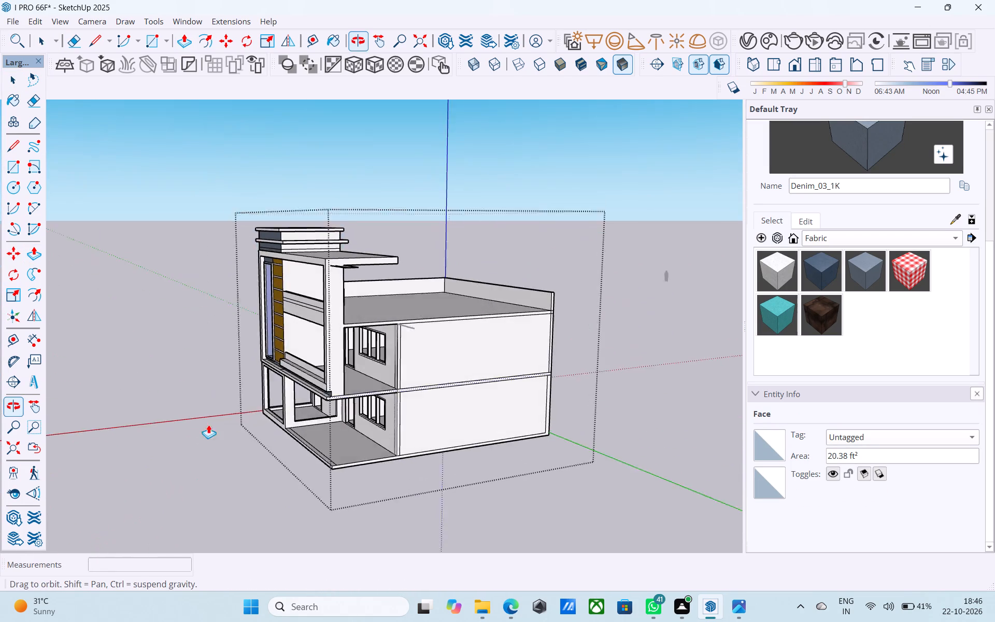
middle_click_drag(462, 322, 332, 393)
scroll(329, 403, "up", 5)
middle_click_drag(397, 363, 267, 397)
scroll(267, 397, "down", 5)
middle_click_drag(361, 387, 417, 375)
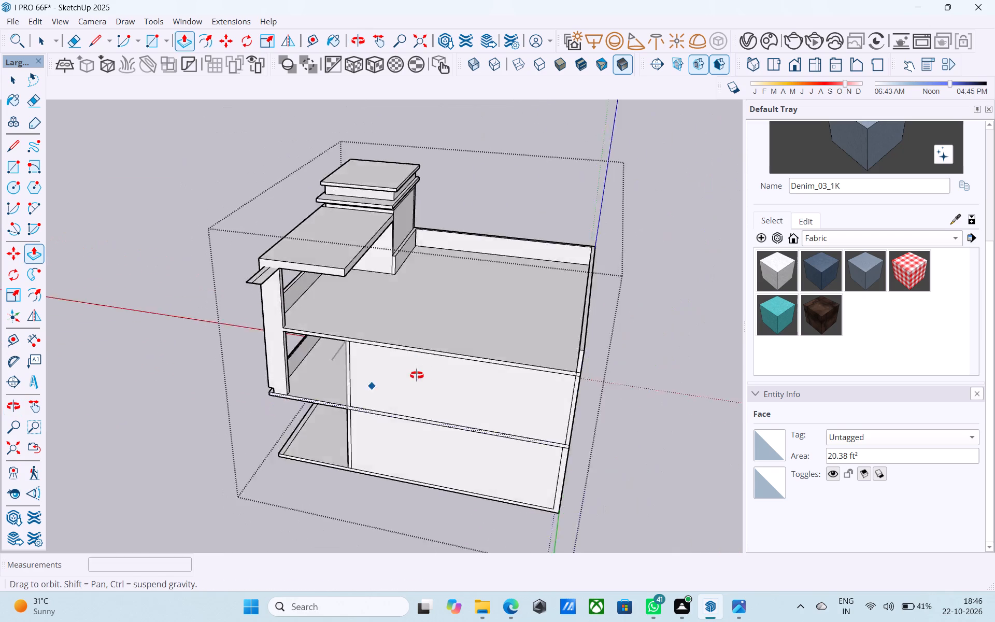
middle_click_drag(417, 375, 664, 348)
Copy the vertical edge at the rear parapet's open end 9" along its inner face.
scroll(578, 311, "up", 5)
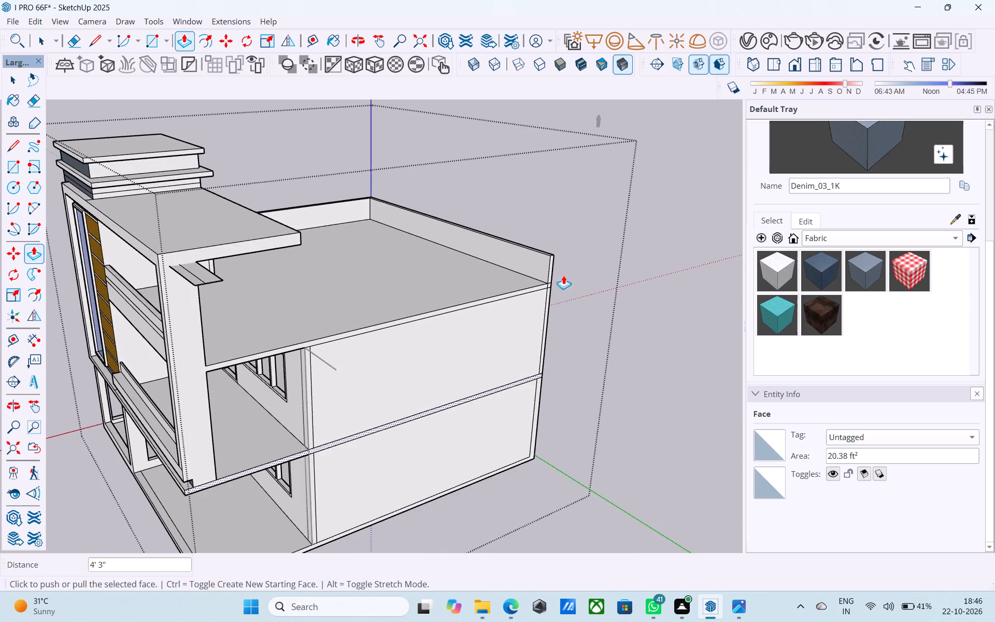
scroll(561, 275, "up", 7)
key("space")
left_click(542, 272)
key("m")
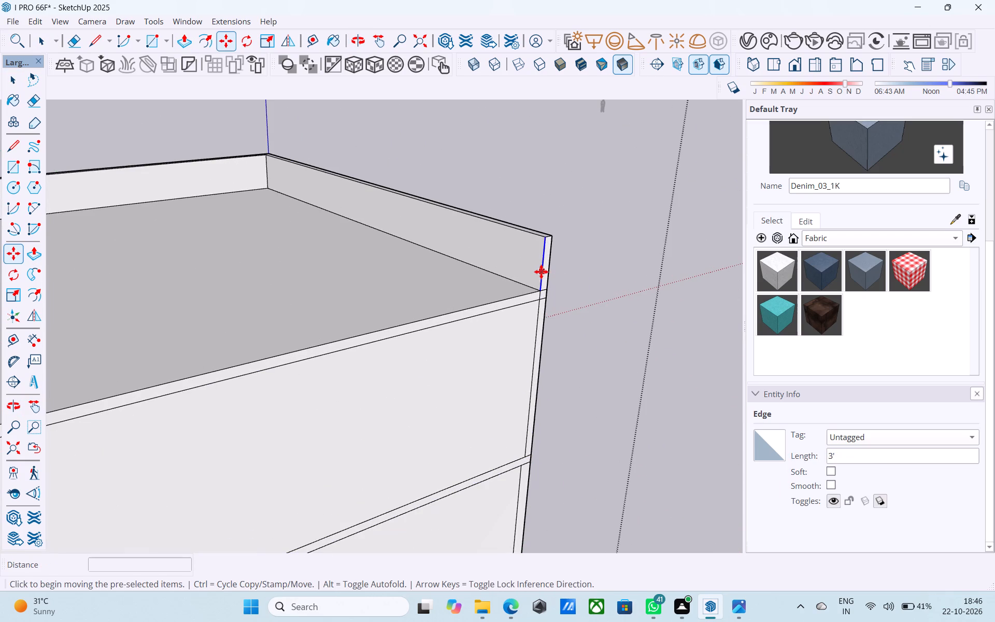
left_click(549, 241)
left_click(536, 237)
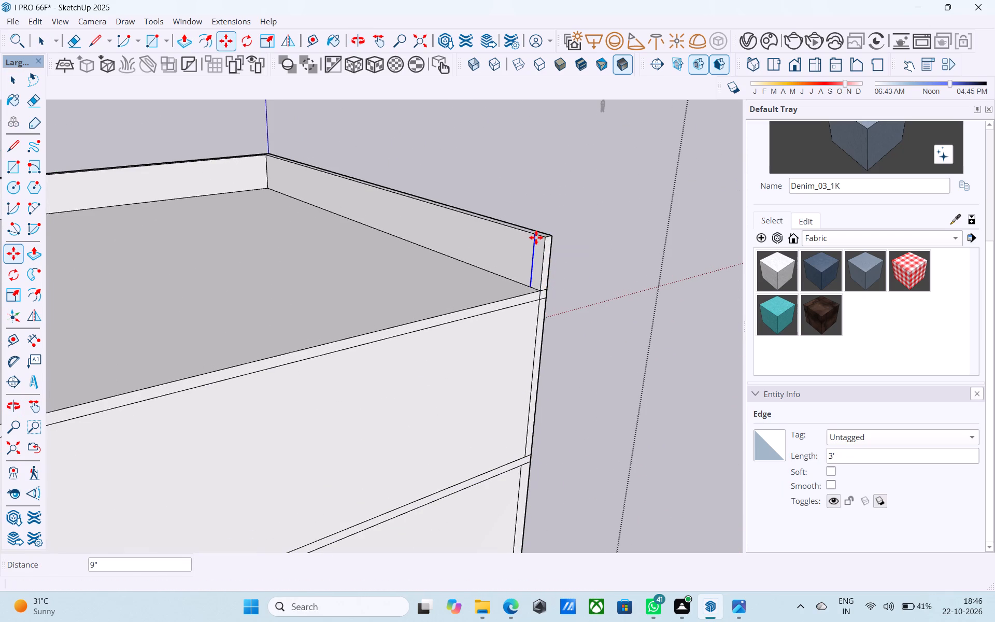
Pull the 9" strip on the rear parapet's inner face forward along the roof's side edge to the front facade column.
key("space")
left_click(537, 241)
key("p")
left_click(537, 242)
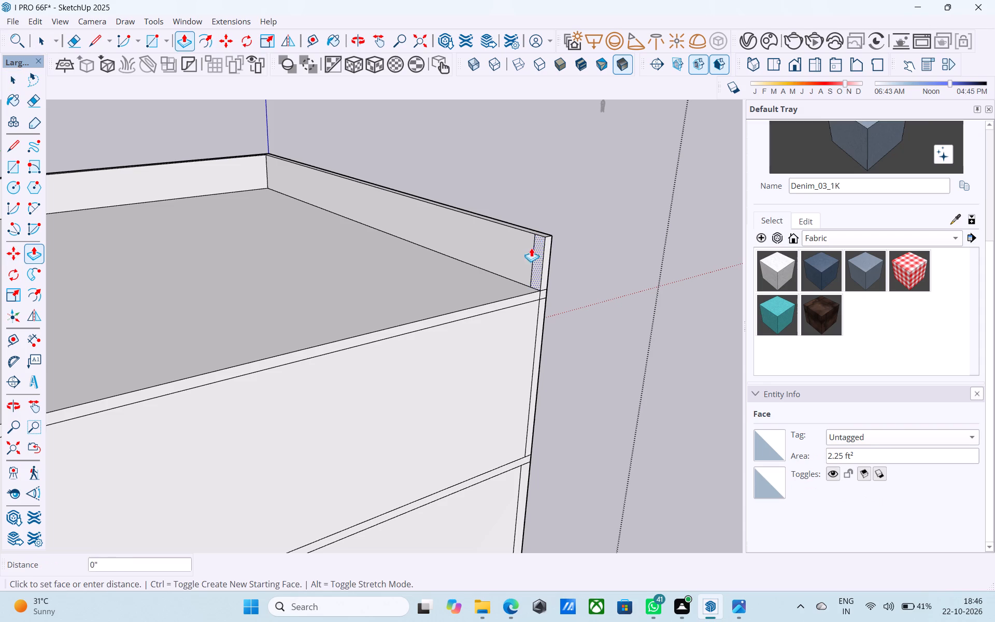
scroll(527, 259, "down", 9)
middle_click_drag(419, 305, 472, 337)
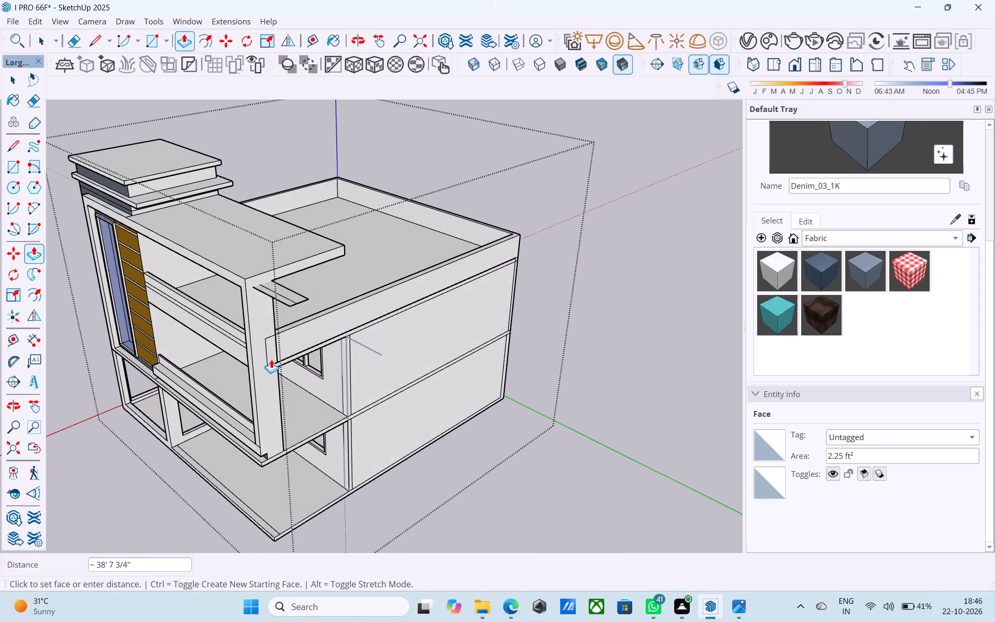
left_click(275, 326)
middle_click_drag(330, 331, 131, 358)
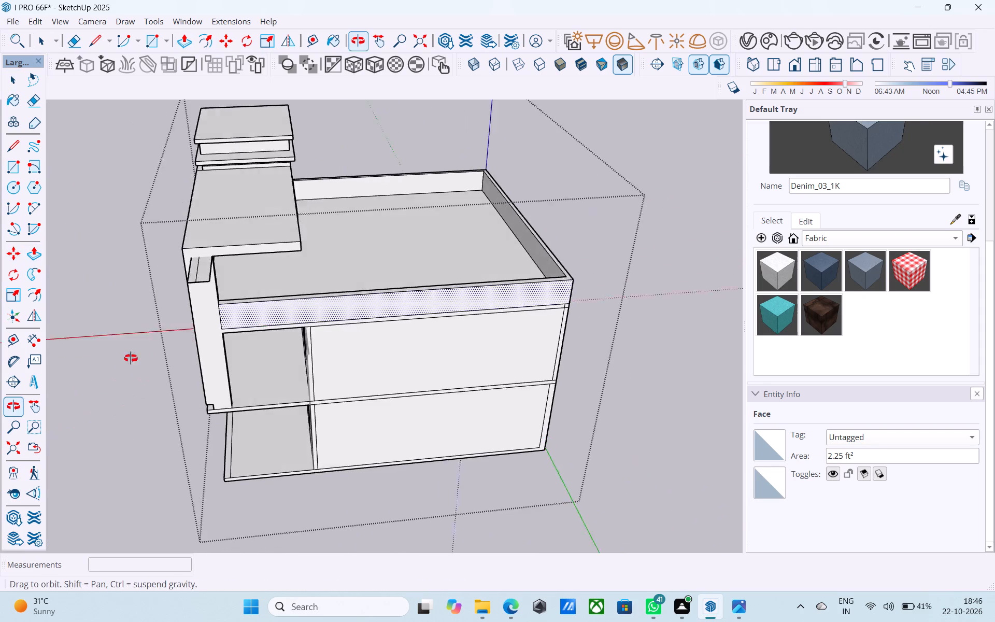
Save the model.
middle_click_drag(131, 358, 126, 360)
scroll(253, 365, "down", 3)
middle_click_drag(288, 367, 546, 265)
middle_click_drag(310, 394, 256, 405)
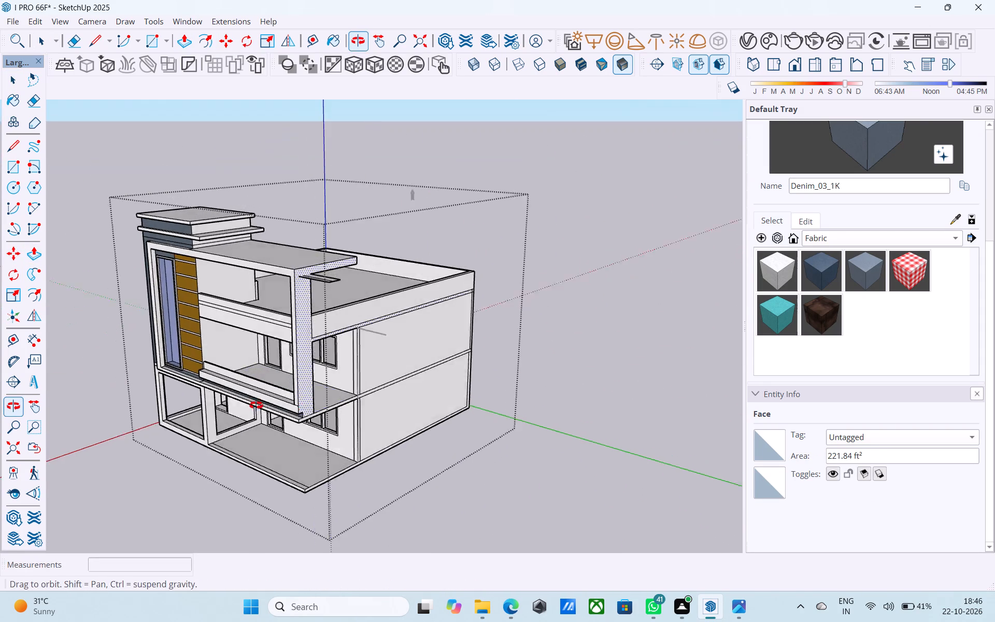
middle_click_drag(256, 405, 247, 403)
scroll(246, 405, "up", 5)
middle_click_drag(274, 431, 499, 428)
scroll(411, 377, "up", 1)
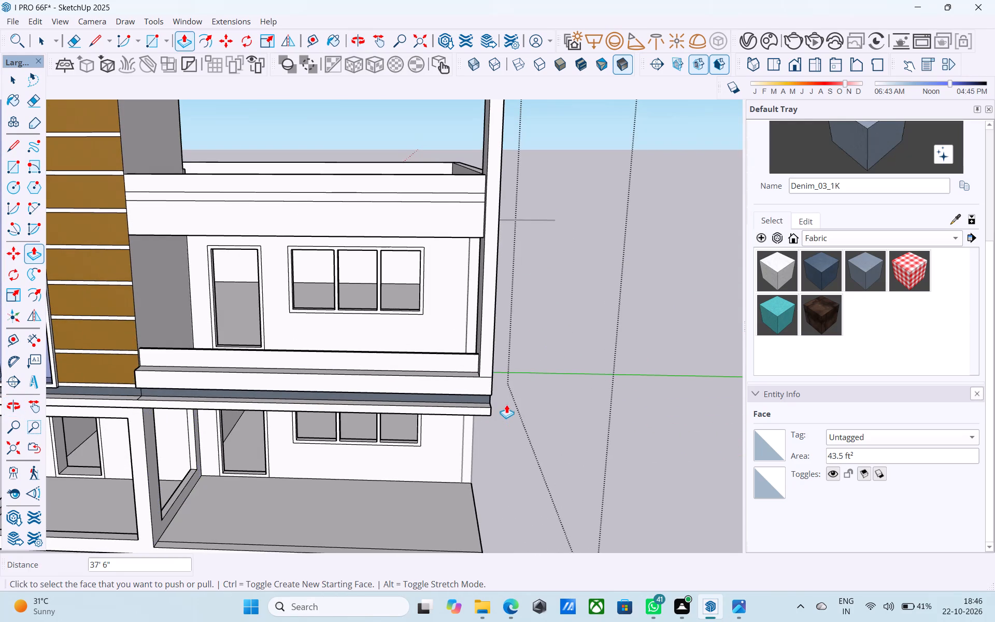
key("ctrl+s")
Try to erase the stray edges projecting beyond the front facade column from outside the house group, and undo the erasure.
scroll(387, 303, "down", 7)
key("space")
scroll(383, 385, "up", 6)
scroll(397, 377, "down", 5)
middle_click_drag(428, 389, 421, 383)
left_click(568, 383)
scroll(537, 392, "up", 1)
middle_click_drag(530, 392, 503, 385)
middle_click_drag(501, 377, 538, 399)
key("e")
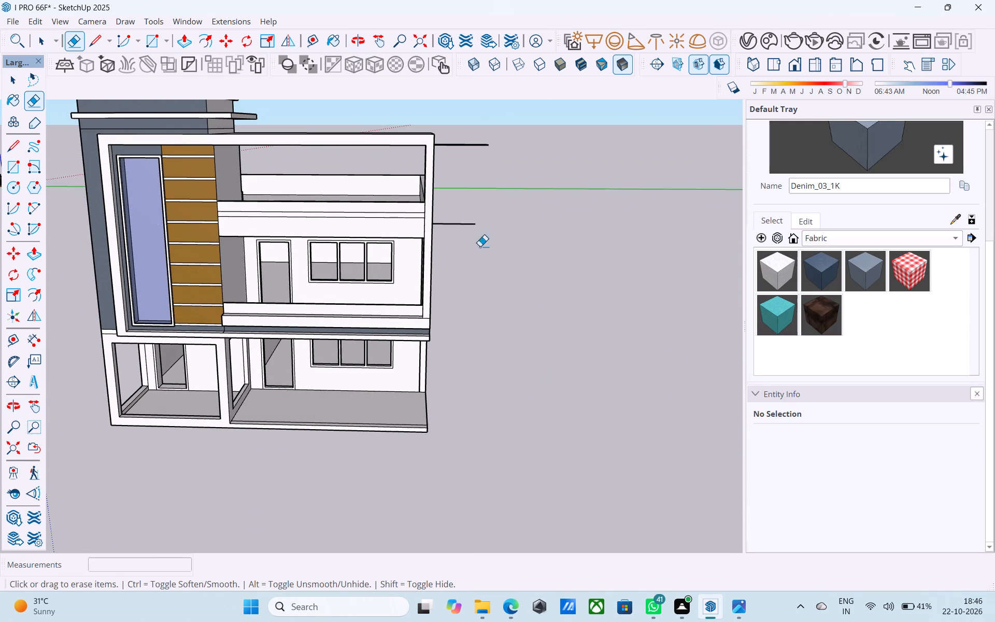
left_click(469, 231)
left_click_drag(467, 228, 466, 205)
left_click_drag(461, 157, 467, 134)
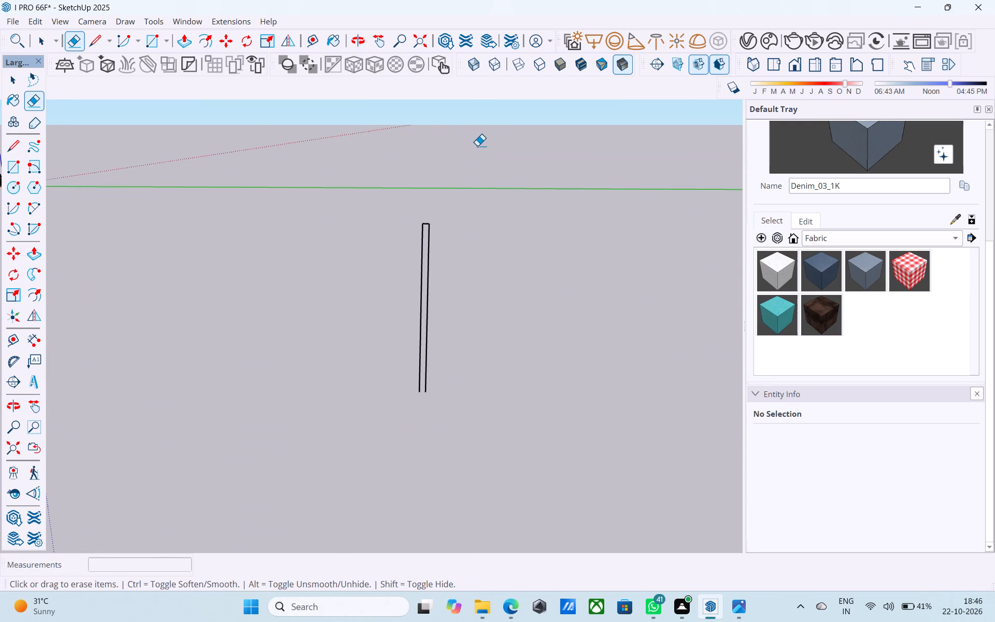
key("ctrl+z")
Open the house group and erase the leftover strip projecting beside the front facade column above the roof parapet.
middle_click_drag(469, 191, 431, 220)
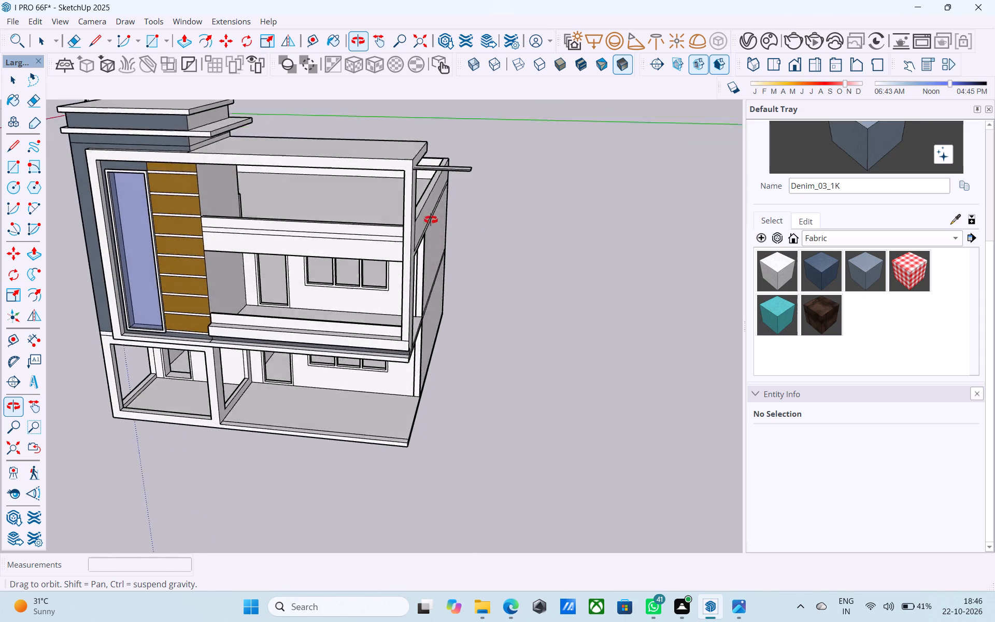
middle_click_drag(431, 220, 409, 199)
key("space")
middle_click_drag(406, 215, 352, 323)
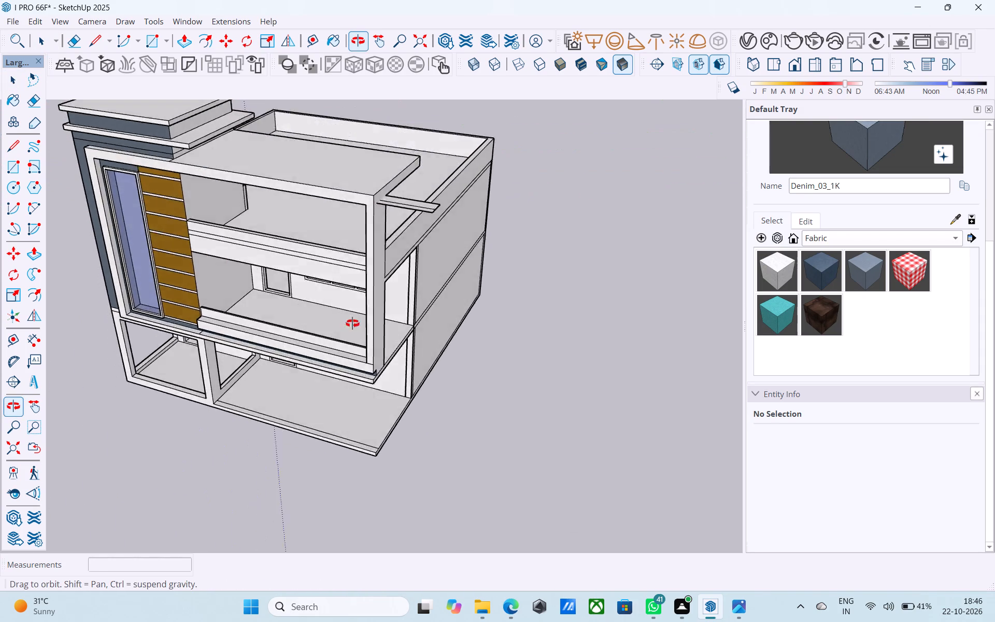
middle_click_drag(352, 323, 344, 353)
scroll(384, 323, "up", 4)
scroll(527, 391, "down", 3)
middle_click_drag(526, 453, 371, 399)
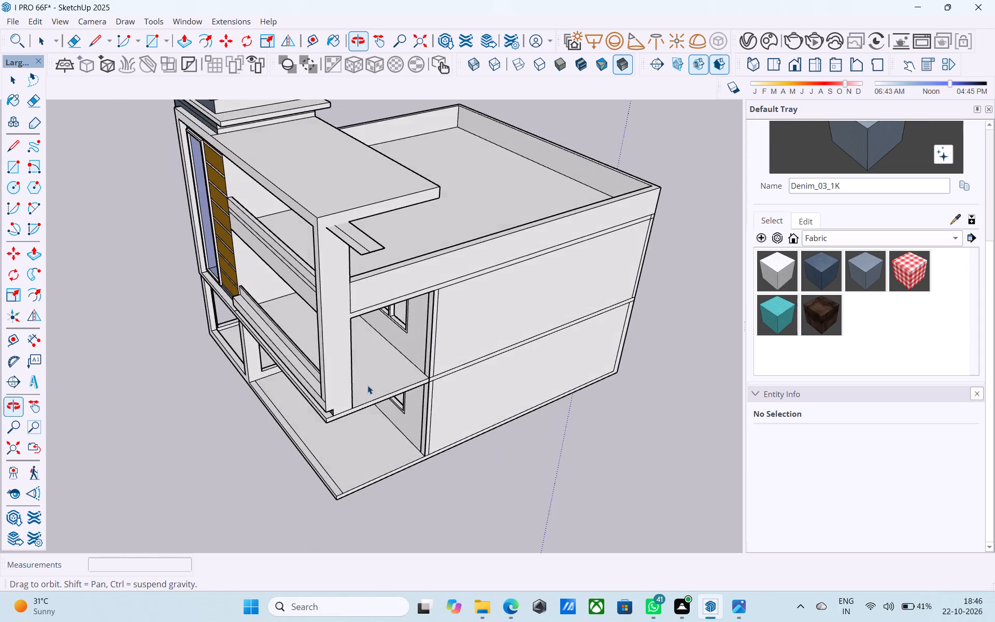
scroll(359, 256, "up", 7)
middle_click_drag(358, 257, 463, 198)
double_click(416, 235)
middle_click_drag(443, 251, 474, 270)
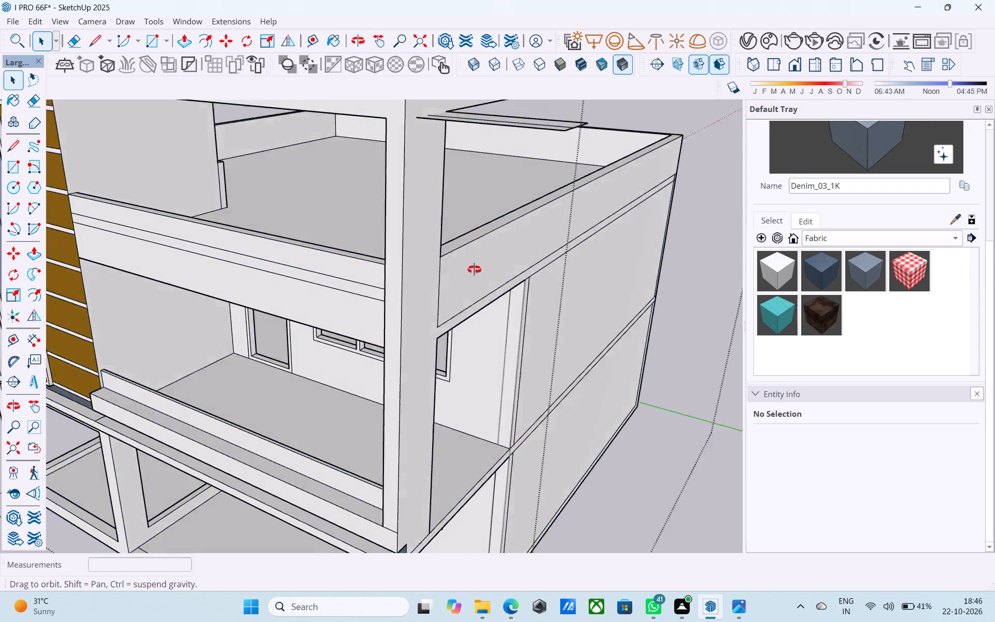
middle_click_drag(474, 270, 551, 328)
key("e")
left_click_drag(642, 180, 631, 274)
left_click_drag(691, 227, 687, 225)
middle_click_drag(572, 293, 503, 242)
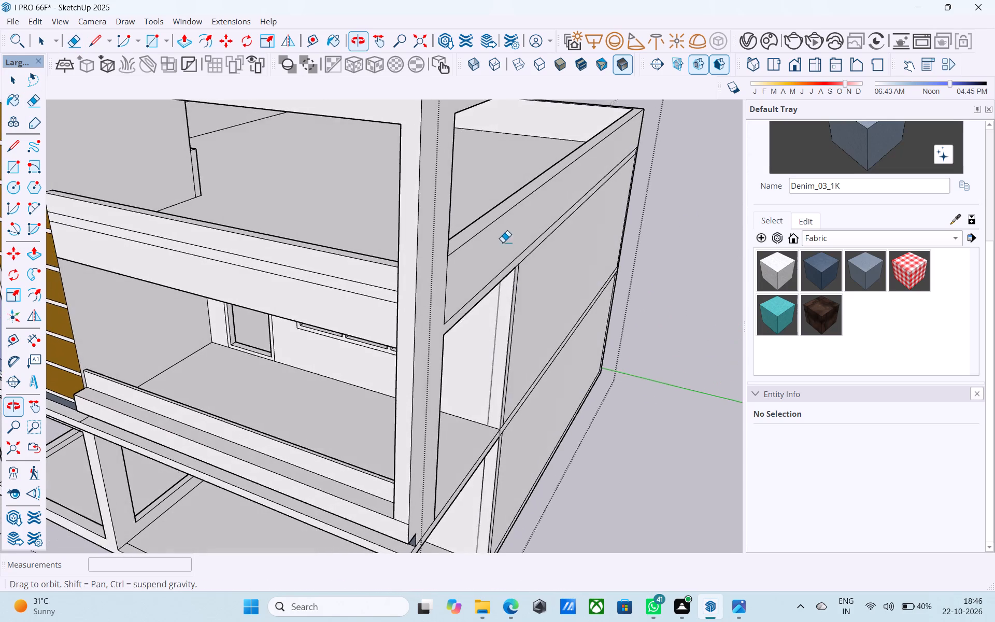
middle_click_drag(503, 242, 503, 242)
Save the model.
scroll(452, 388, "down", 5)
middle_click_drag(447, 427, 463, 315)
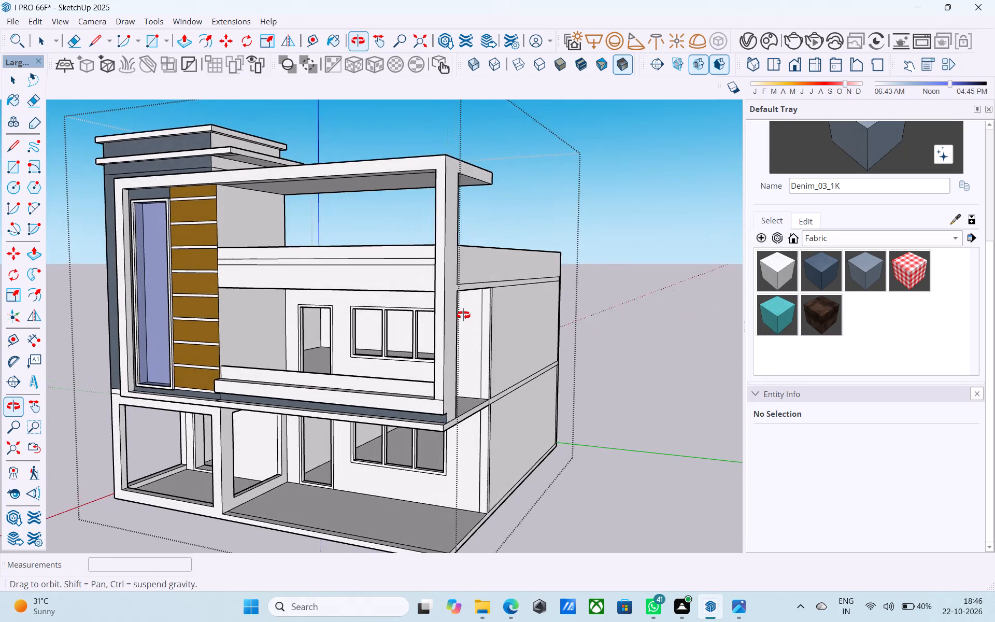
middle_click_drag(463, 315, 564, 328)
middle_click_drag(481, 420, 479, 409)
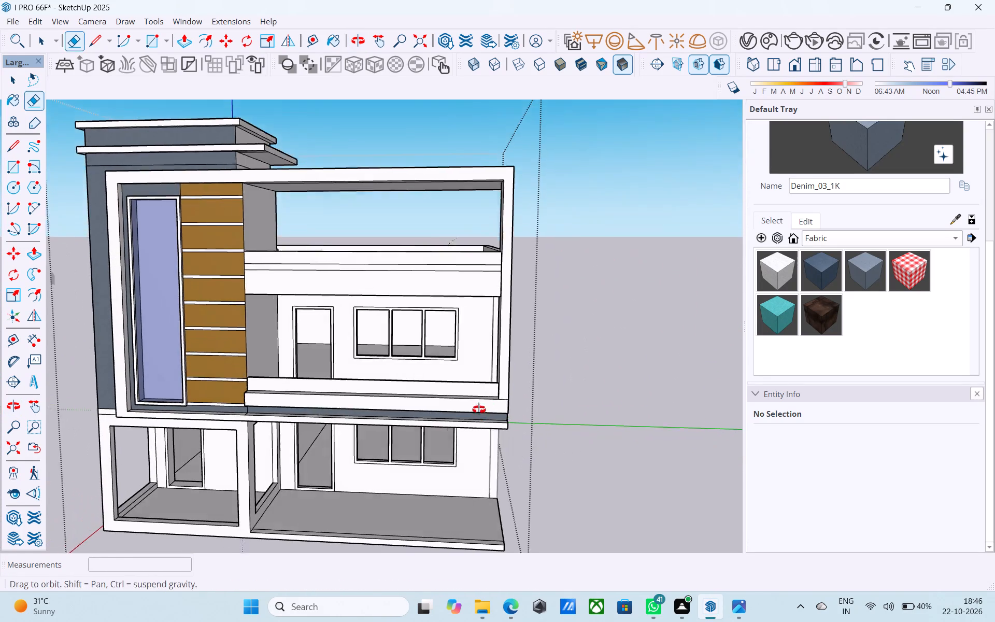
middle_click_drag(479, 409, 480, 398)
key("ctrl+s")
key("space")
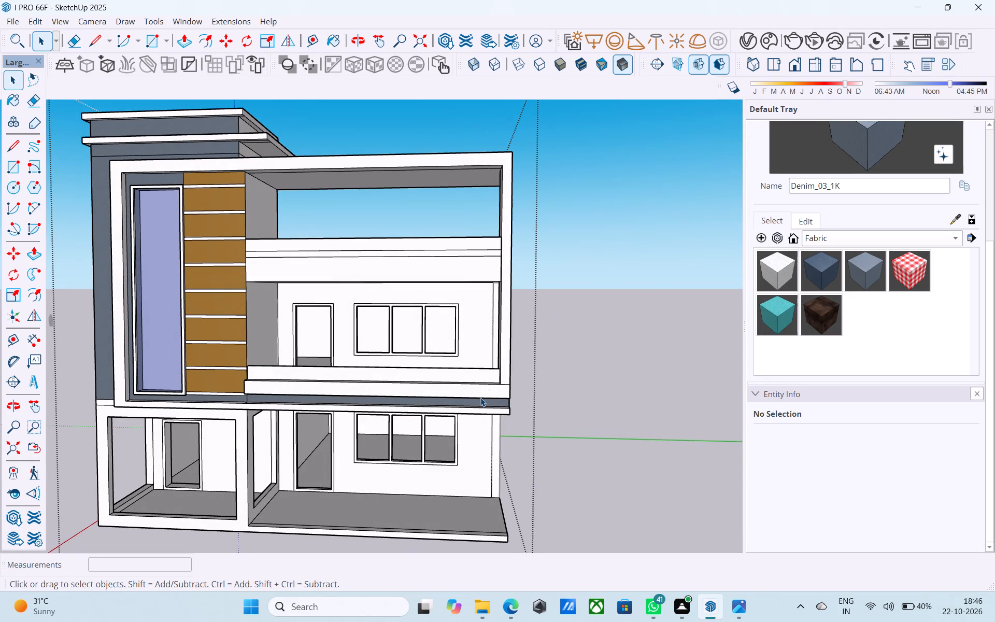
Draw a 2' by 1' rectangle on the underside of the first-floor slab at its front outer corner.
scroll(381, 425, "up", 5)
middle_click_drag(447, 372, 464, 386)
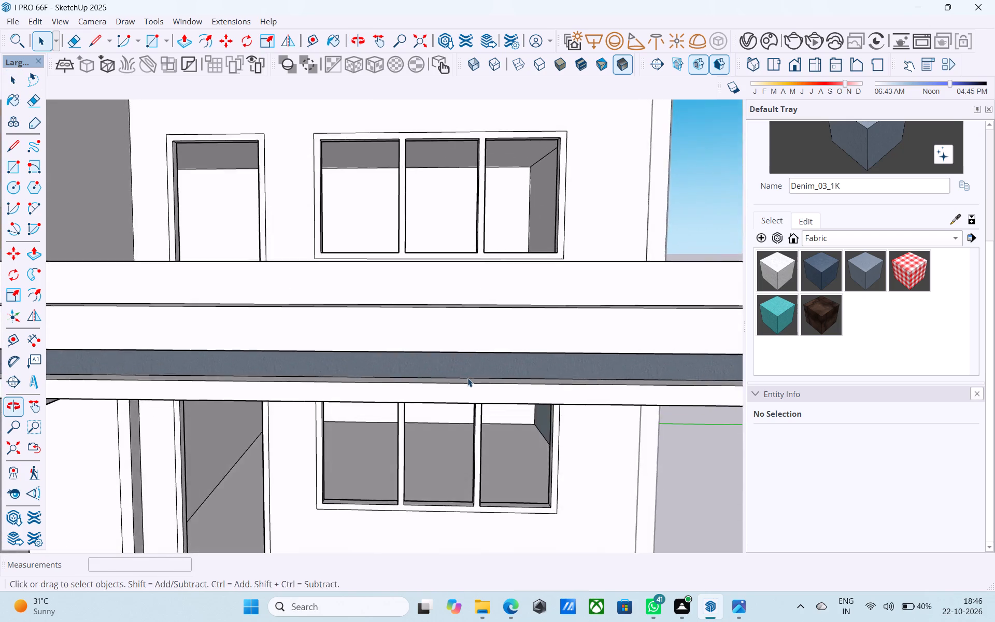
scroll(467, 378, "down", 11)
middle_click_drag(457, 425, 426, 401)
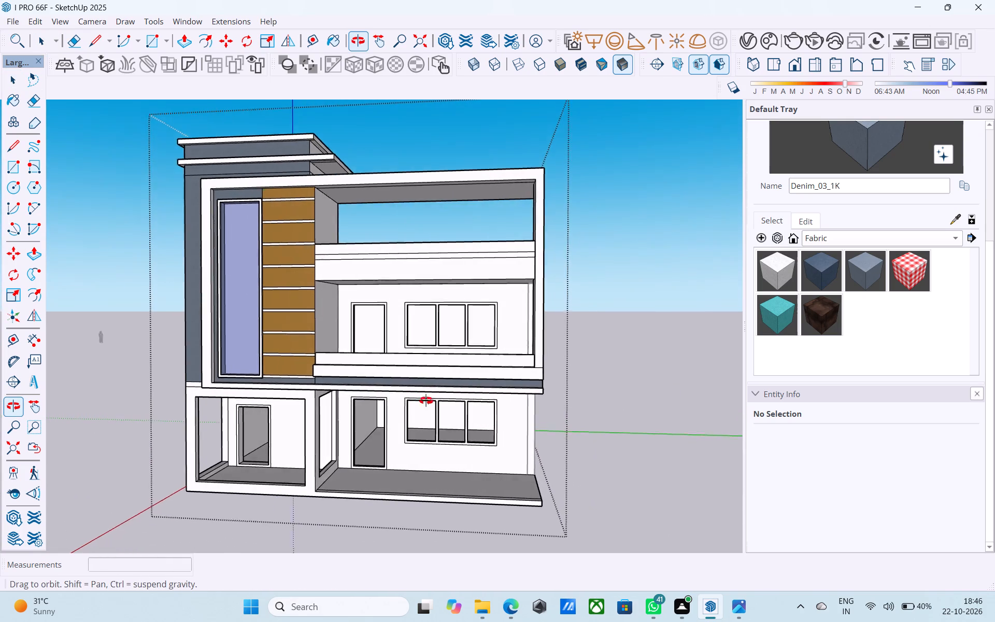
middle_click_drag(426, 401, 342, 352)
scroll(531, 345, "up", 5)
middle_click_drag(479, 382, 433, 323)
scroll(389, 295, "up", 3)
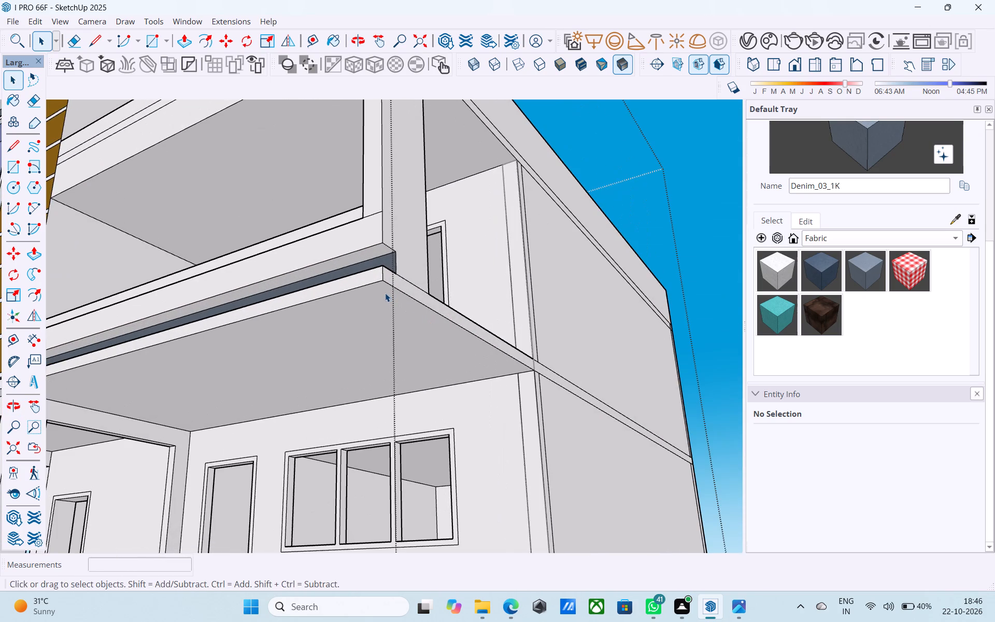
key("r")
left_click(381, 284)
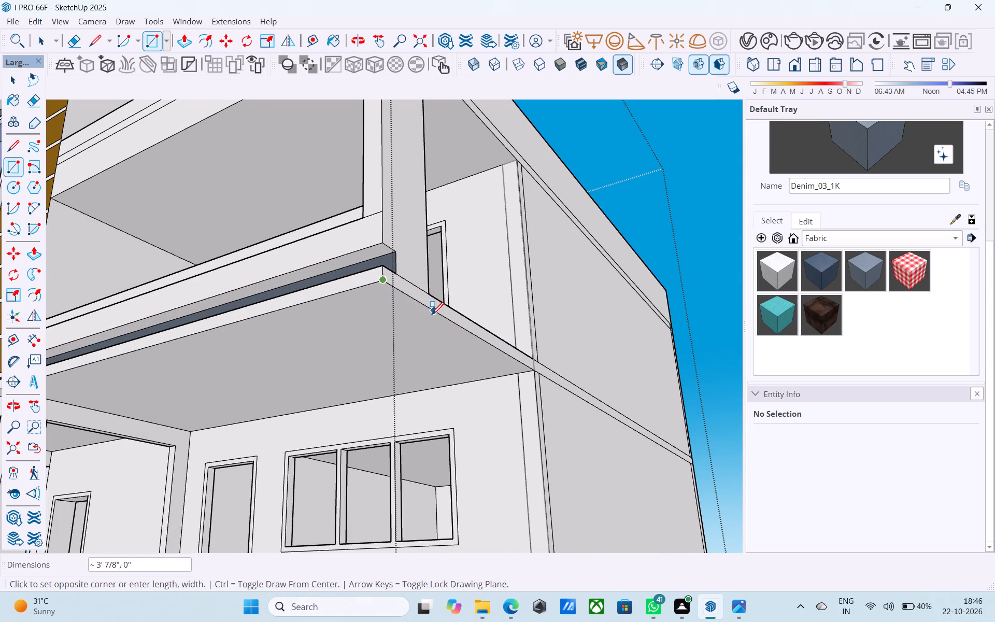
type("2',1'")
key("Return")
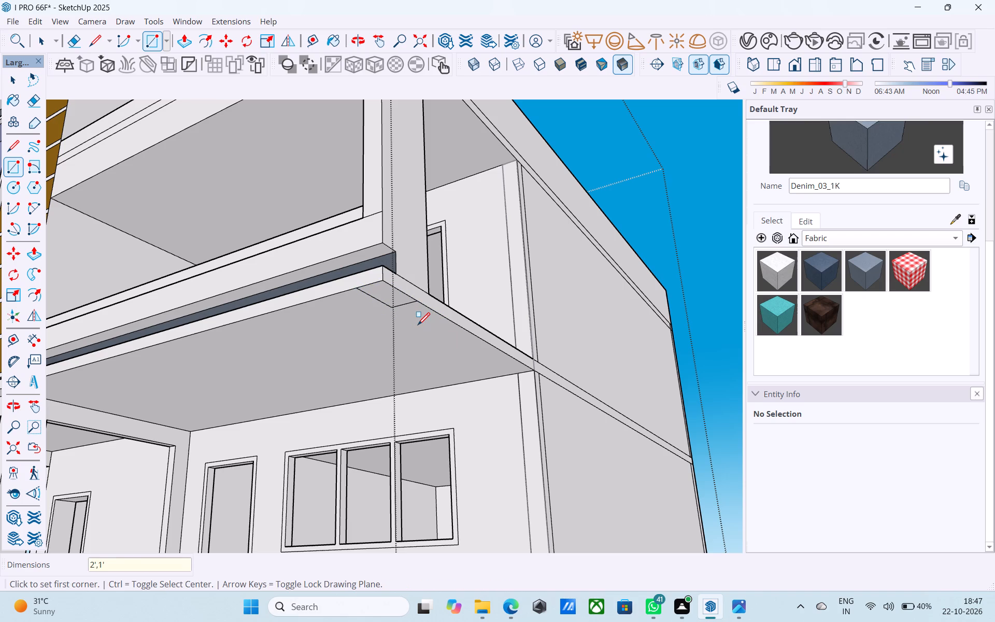
Measure the depth of the facade column's side face just above the first-floor slab corner.
middle_click_drag(418, 326, 233, 343)
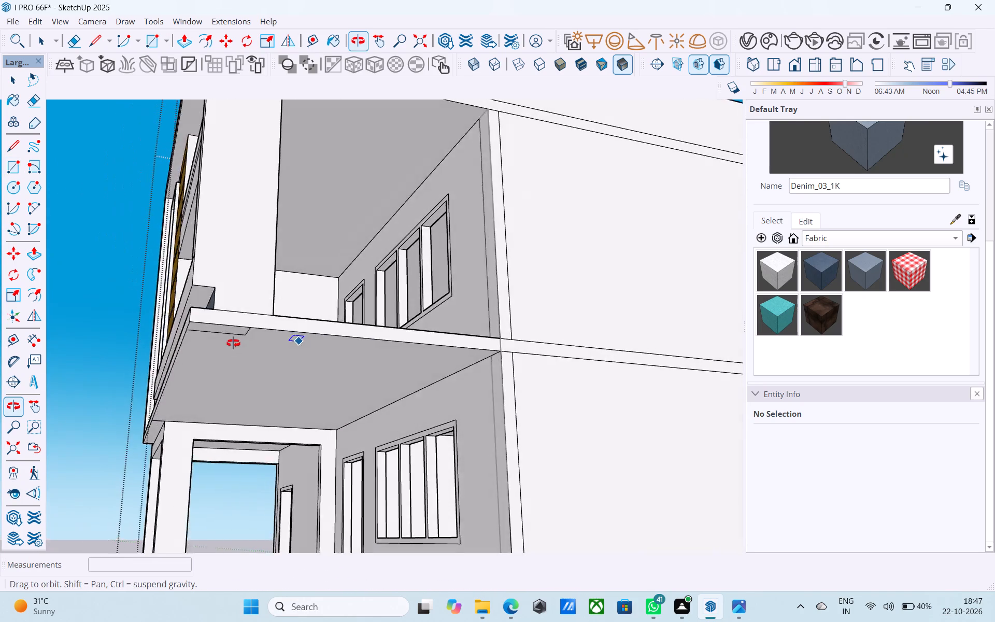
middle_click_drag(233, 343, 359, 504)
scroll(359, 504, "down", 3)
middle_click_drag(359, 504, 326, 443)
scroll(305, 420, "up", 4)
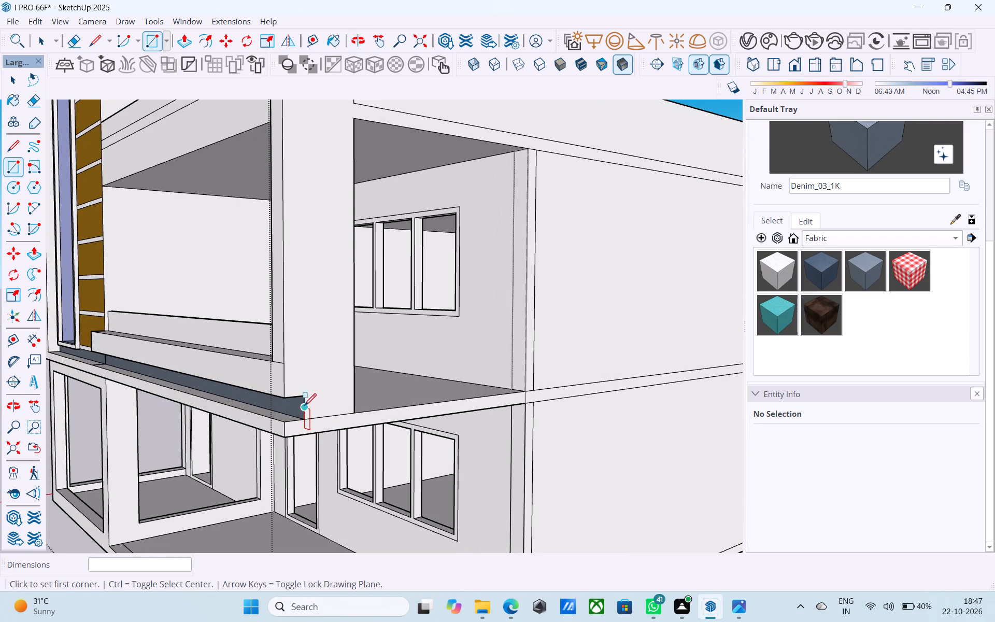
key("l")
left_click(284, 398)
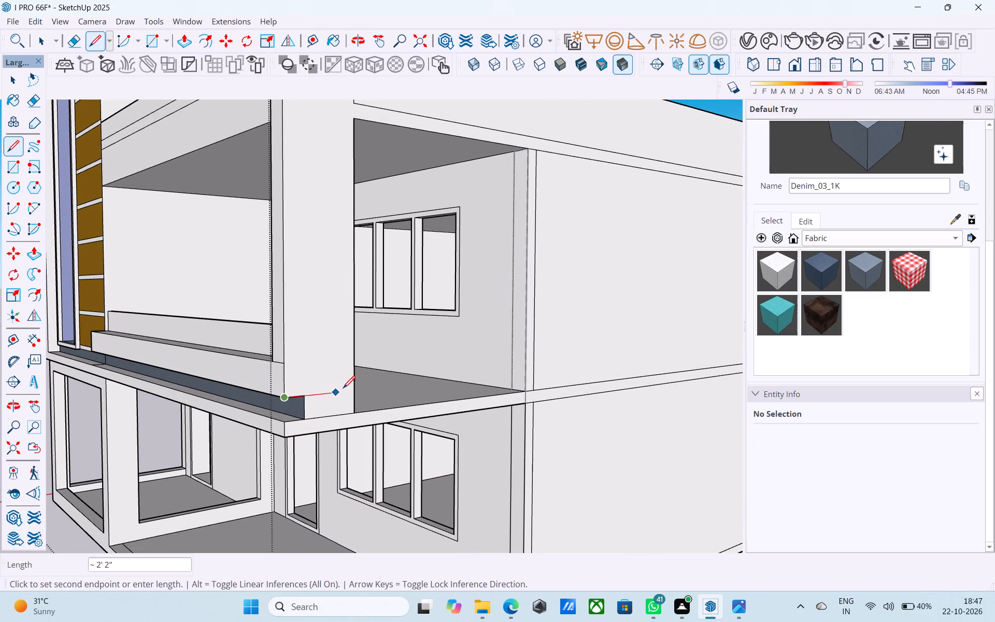
key("space")
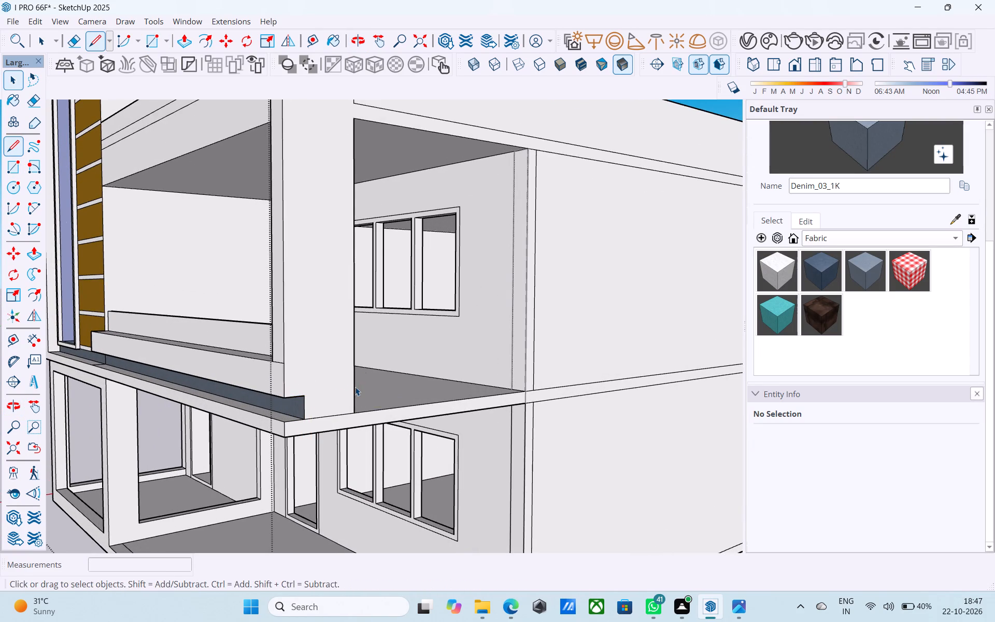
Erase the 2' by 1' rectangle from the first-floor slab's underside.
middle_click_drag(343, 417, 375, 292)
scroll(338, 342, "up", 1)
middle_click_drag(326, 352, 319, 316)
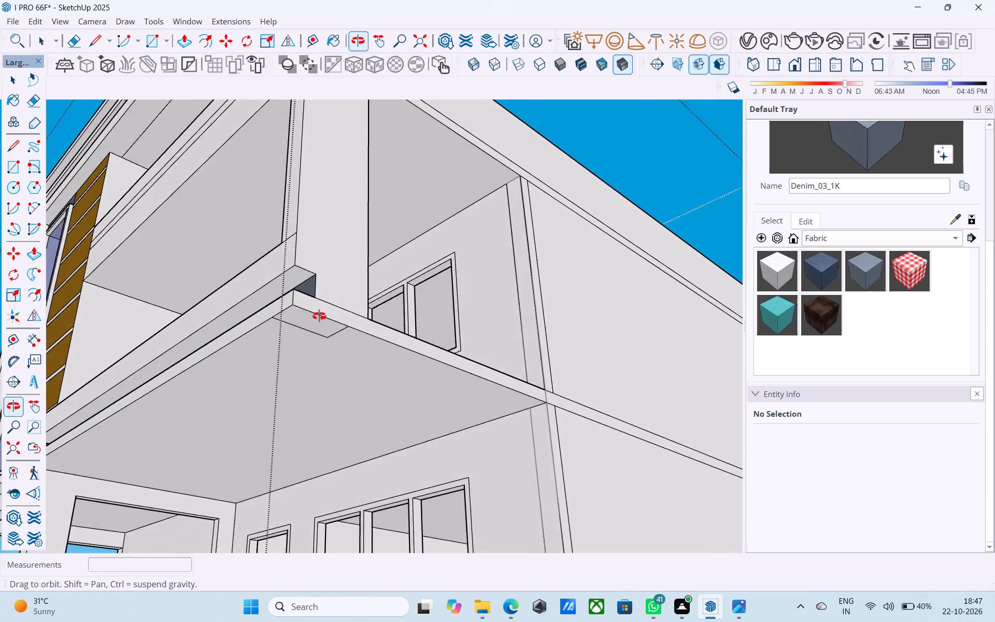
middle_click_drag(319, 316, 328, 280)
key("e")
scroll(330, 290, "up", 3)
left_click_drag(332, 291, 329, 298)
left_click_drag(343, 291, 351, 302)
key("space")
Draw a 2'9" by 1' rectangle on the first-floor slab's underside at its front outer corner.
middle_click_drag(331, 286, 338, 316)
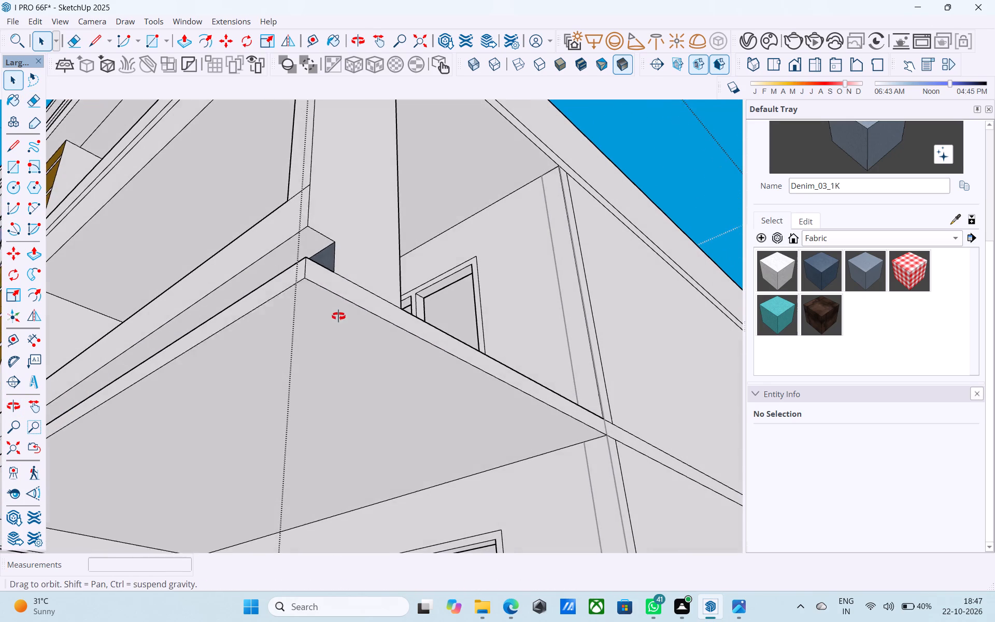
middle_click_drag(338, 316, 338, 317)
key("r")
left_click(309, 280)
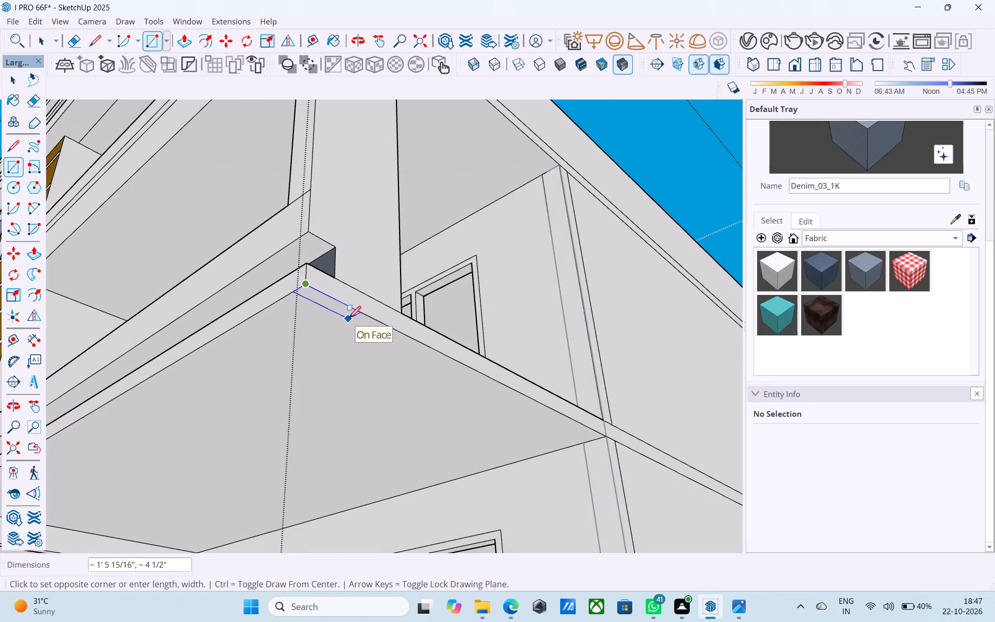
type("2'9\",")
type("1'")
key("Return")
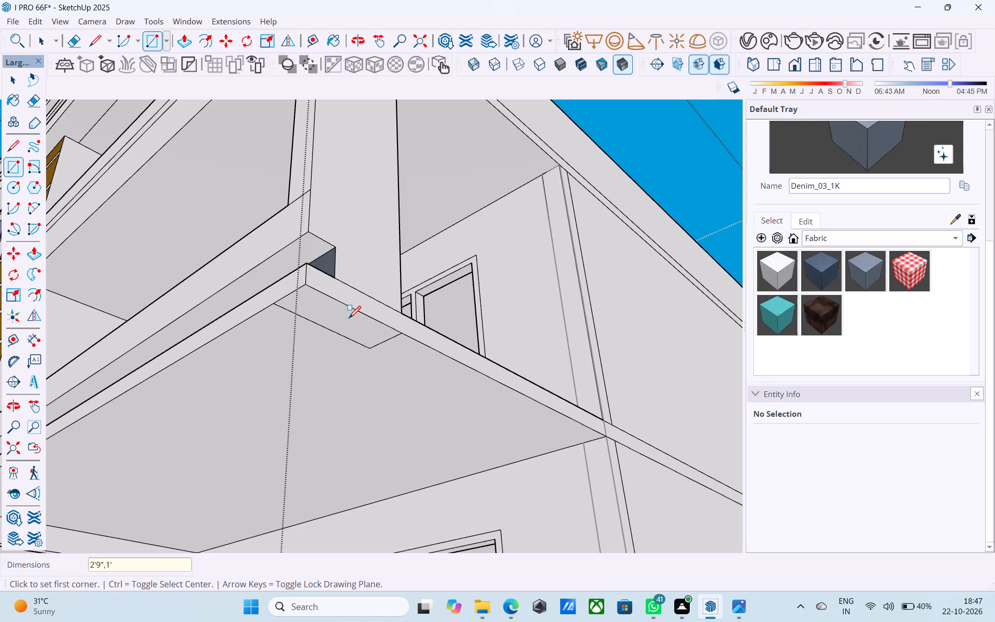
Extrude the 2'9" by 1' rectangle down 10' to the ground-floor slab to form a corner column.
key("space")
left_click(349, 319)
key("p")
left_click(349, 319)
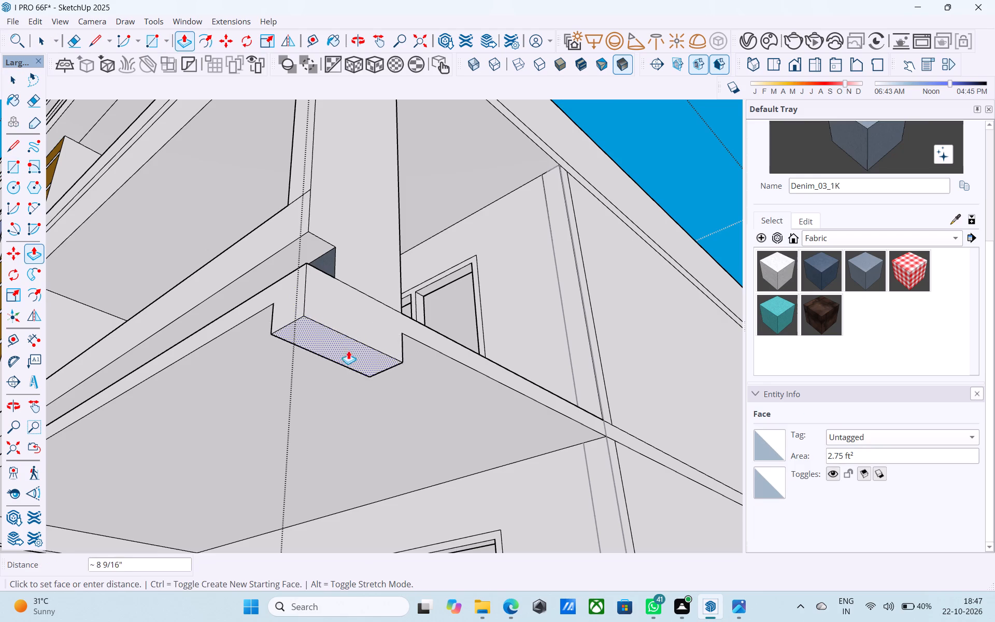
scroll(349, 354, "down", 9)
middle_click_drag(361, 398, 394, 526)
scroll(406, 513, "down", 6)
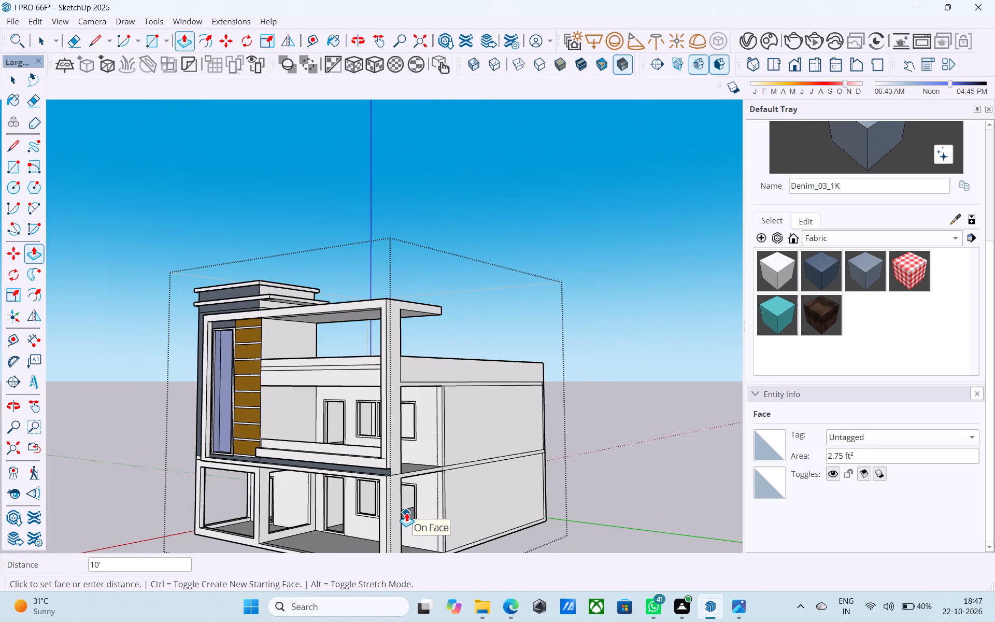
middle_click_drag(406, 513, 377, 401)
scroll(377, 401, "up", 4)
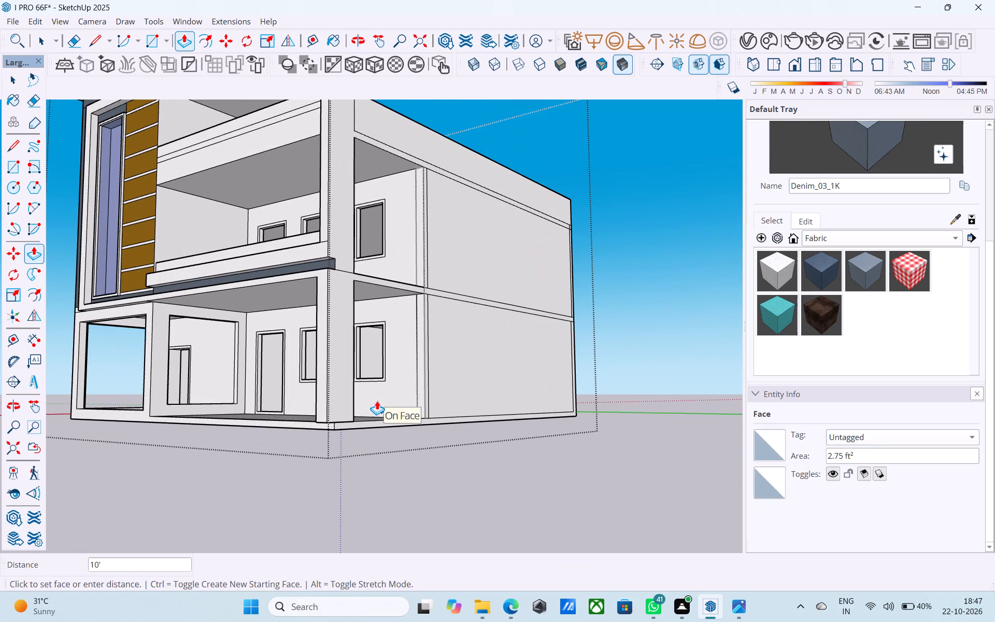
middle_click_drag(340, 404, 571, 533)
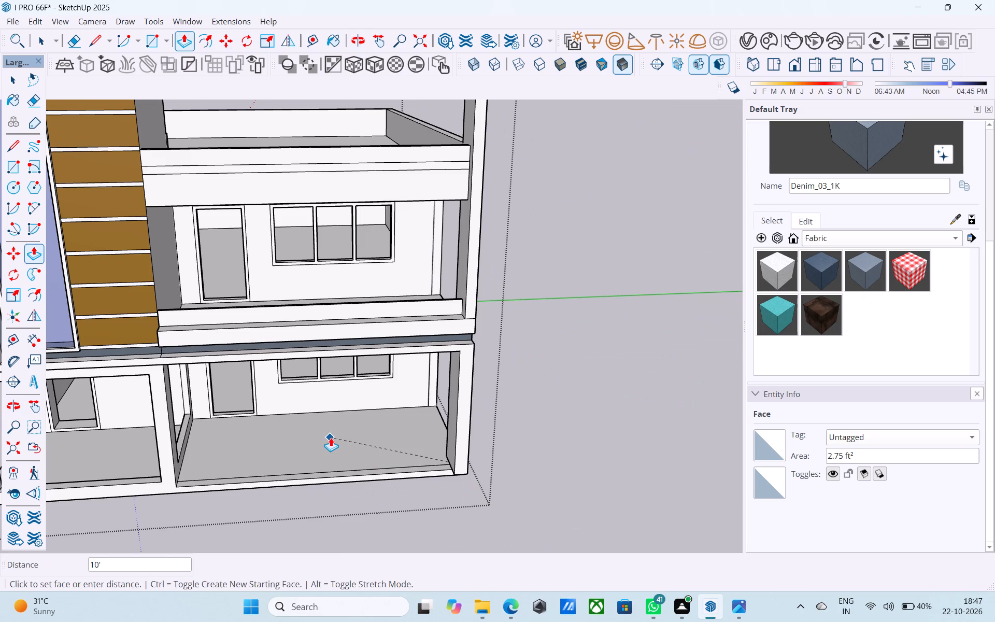
left_click(331, 437)
Check the base of the new corner column against the ground-floor slab and save the model.
middle_click_drag(396, 451, 266, 288, "shift")
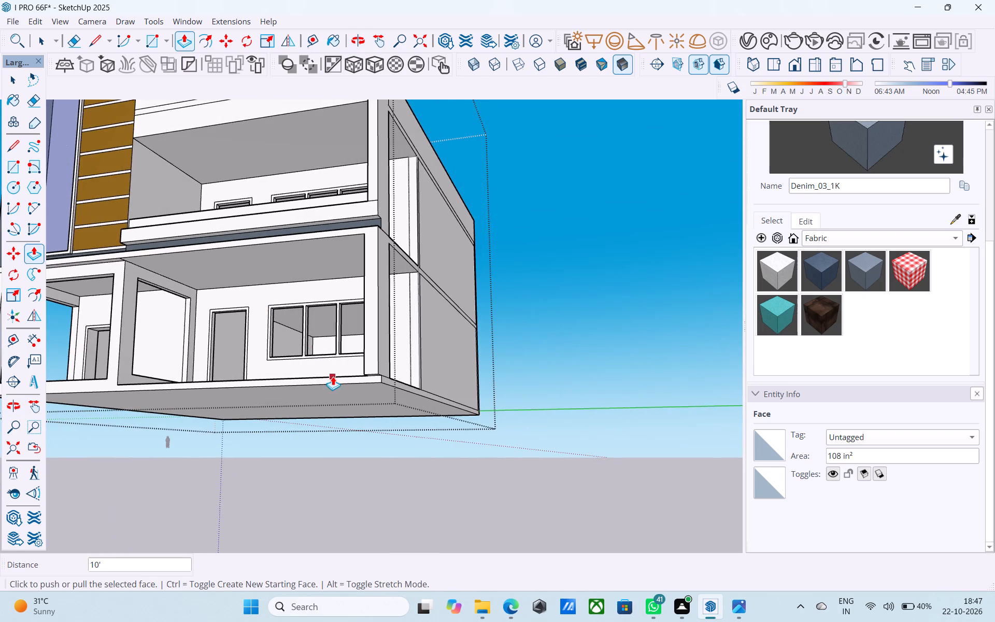
scroll(333, 376, "up", 4)
scroll(343, 373, "down", 6)
key("space")
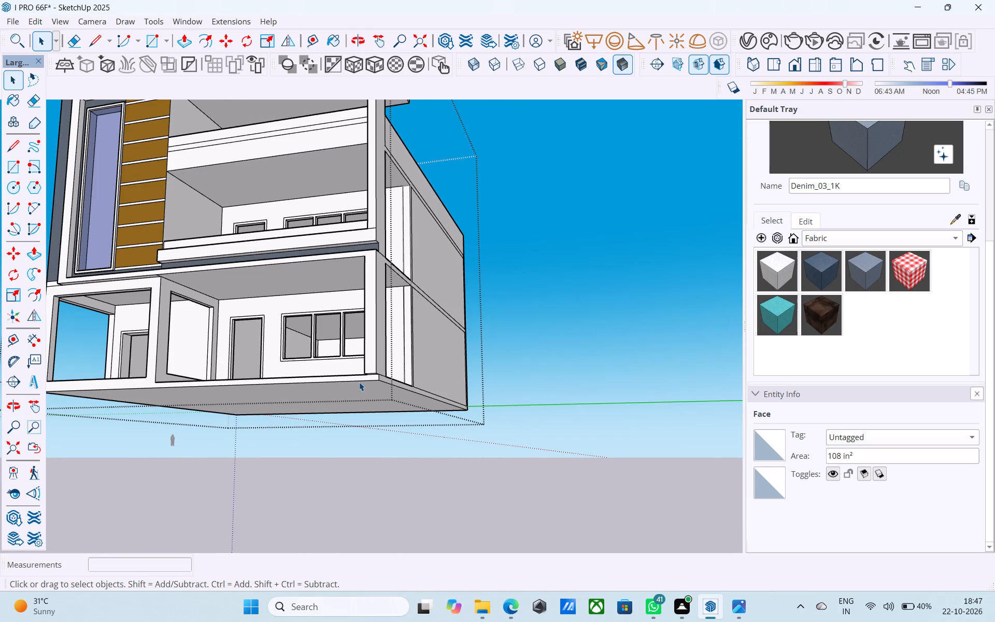
scroll(359, 382, "down", 7)
middle_click_drag(275, 390, 448, 460)
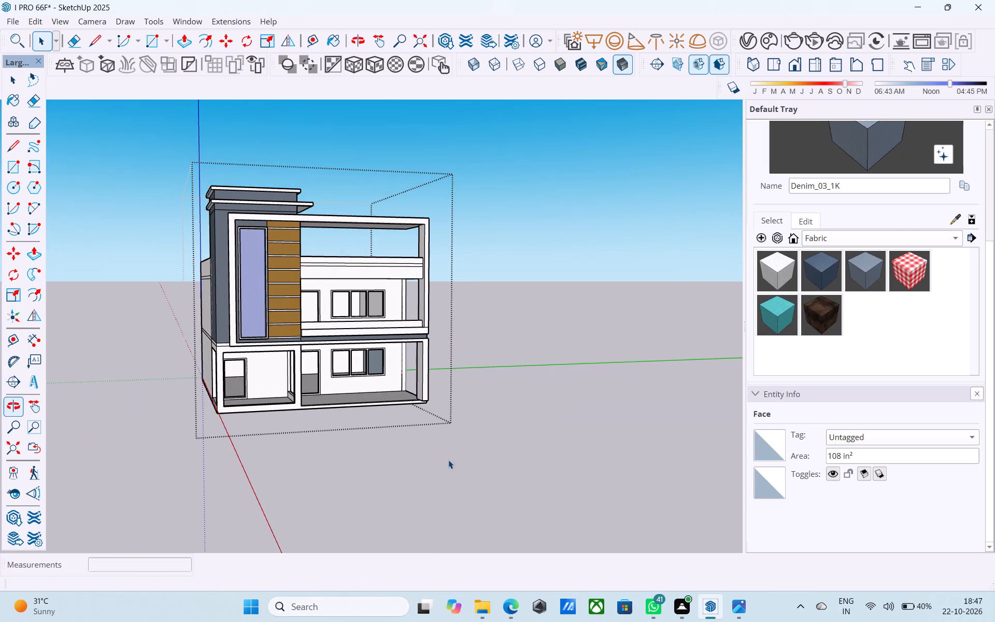
key("l")
scroll(343, 427, "up", 9)
middle_click_drag(275, 400, 316, 408)
key("ctrl+s")
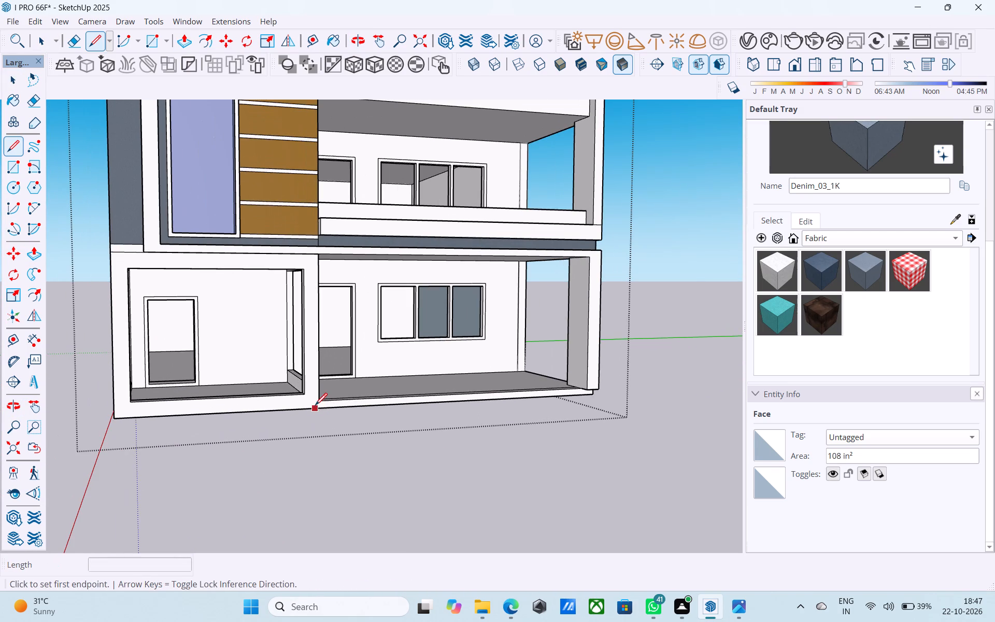
Draw a 13'3" line across the base of the ground-floor front frame, from its inner post to the outer corner.
scroll(298, 404, "up", 3)
middle_click(278, 395)
scroll(284, 403, "up", 3)
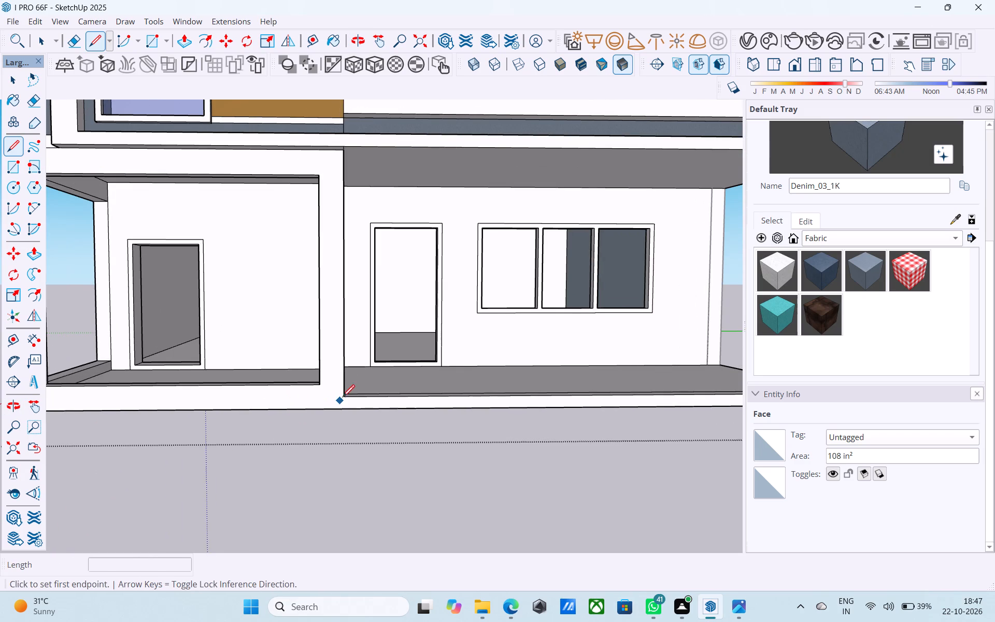
left_click(344, 397)
middle_click_drag(344, 397, 570, 404)
middle_click_drag(286, 409, 397, 407)
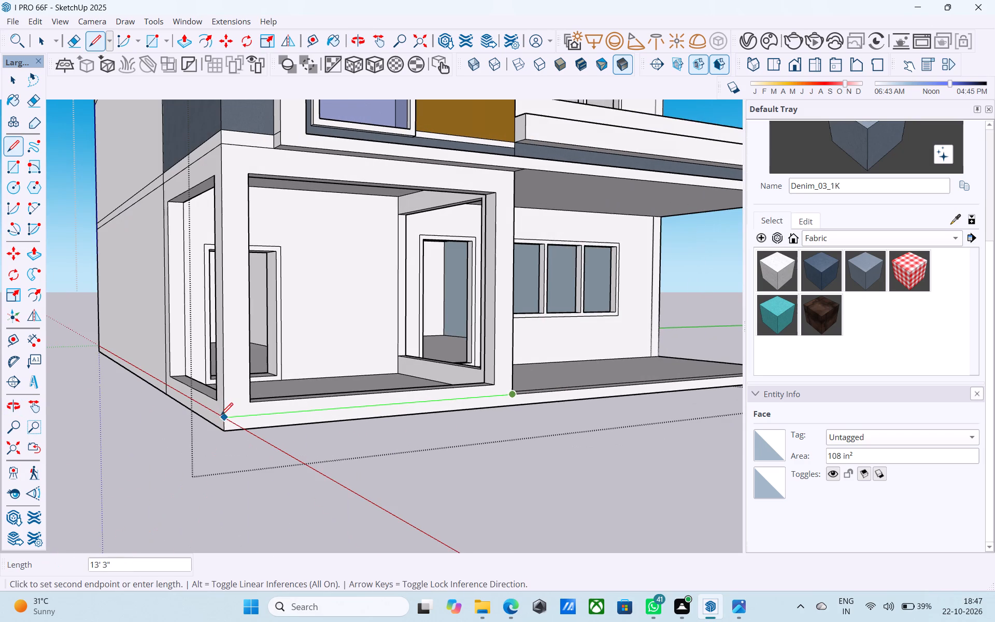
left_click(221, 417)
Pull the ground-floor slab's front edge face out 9", flush with the corner column's front face.
scroll(197, 409, "down", 6)
middle_click_drag(276, 415, 146, 398)
scroll(245, 407, "up", 1, "shift")
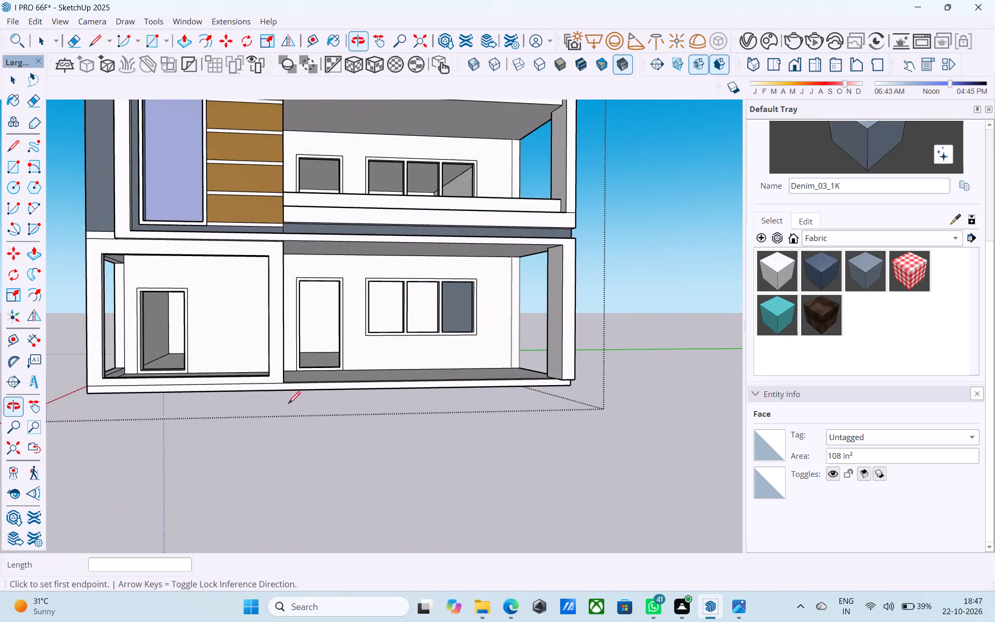
scroll(342, 404, "down", 4)
middle_click_drag(358, 406, 198, 398)
scroll(294, 413, "up", 9)
key("space")
left_click(448, 366)
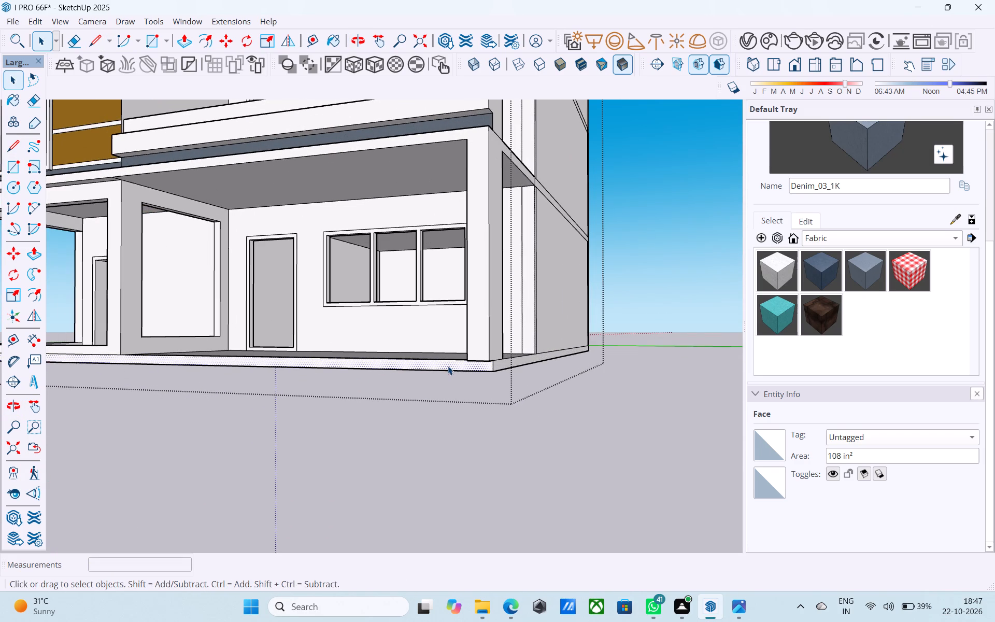
key("p")
left_click(448, 366)
left_click(477, 328)
scroll(475, 330, "down", 6)
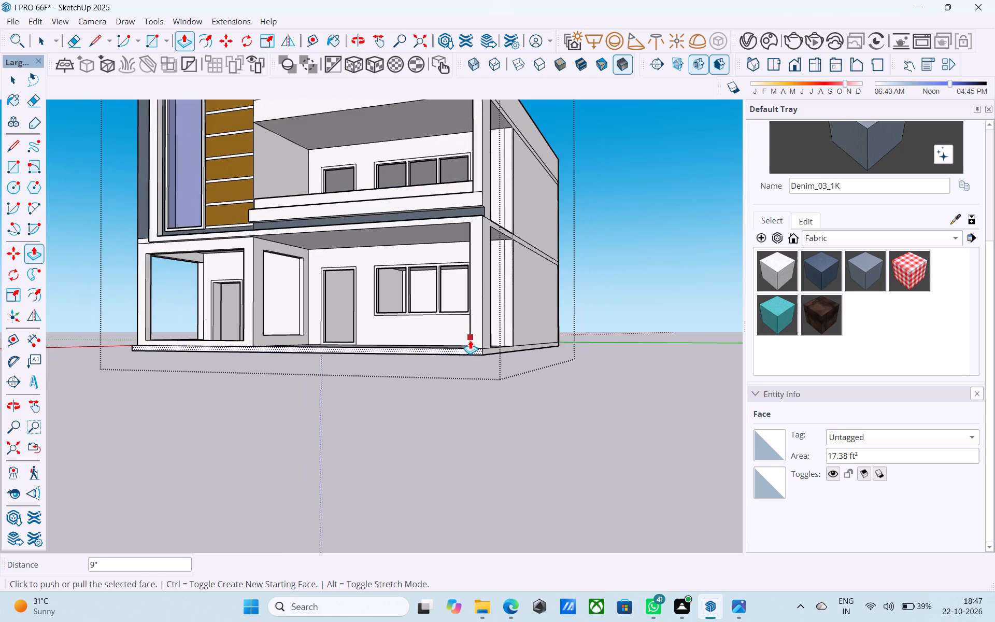
key("space")
Review the extended slab edge and the whole house from the front, above and both sides, saving the model.
middle_click_drag(459, 355, 613, 476)
scroll(474, 474, "down", 2)
middle_click_drag(376, 472, 435, 450)
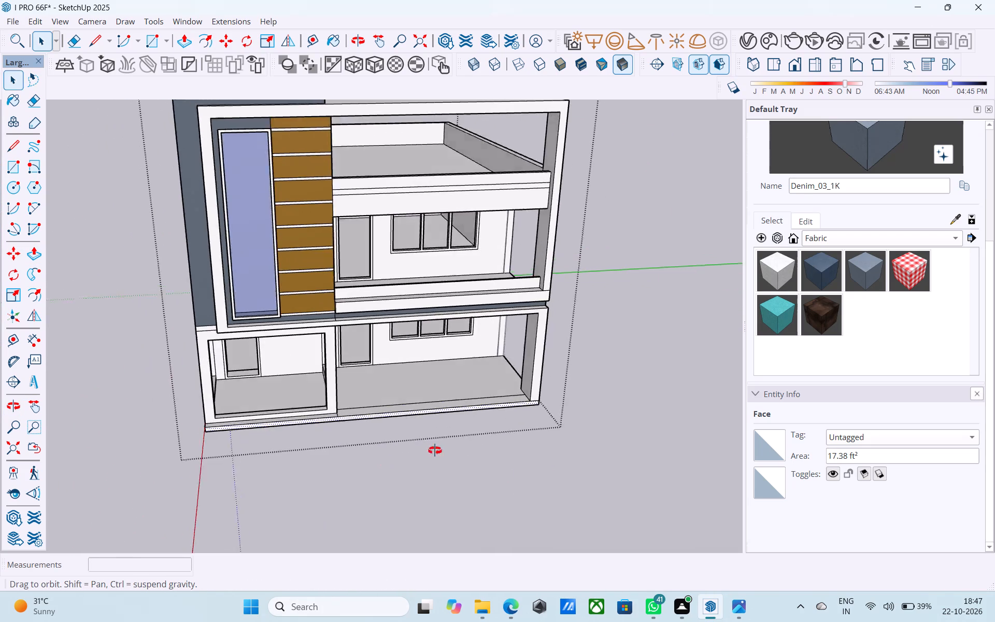
middle_click_drag(435, 450, 571, 409)
middle_click_drag(571, 409, 374, 449)
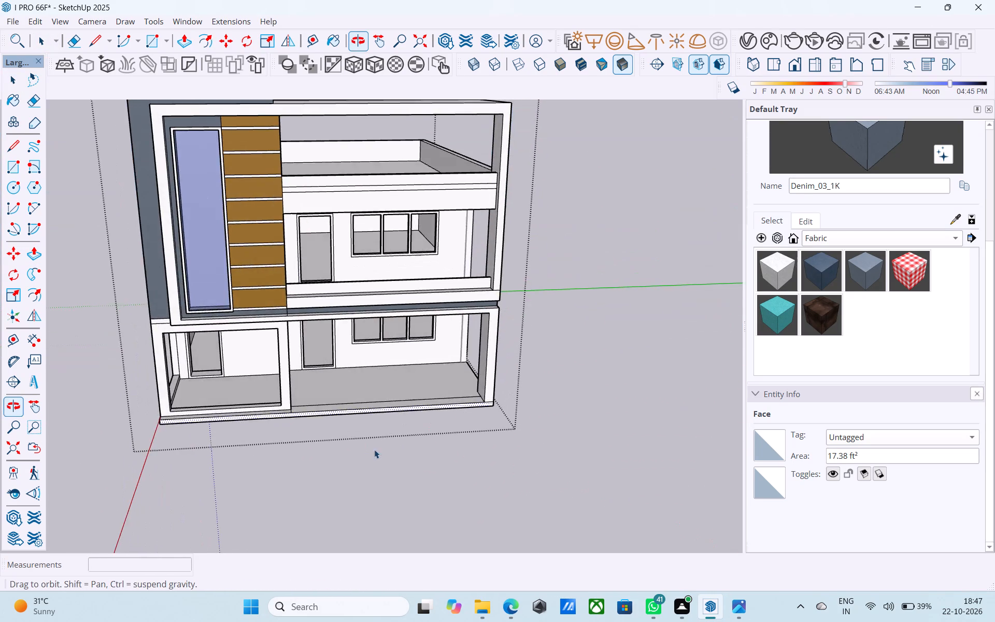
scroll(368, 448, "down", 6)
middle_click_drag(349, 462, 335, 436)
key("ctrl+s")
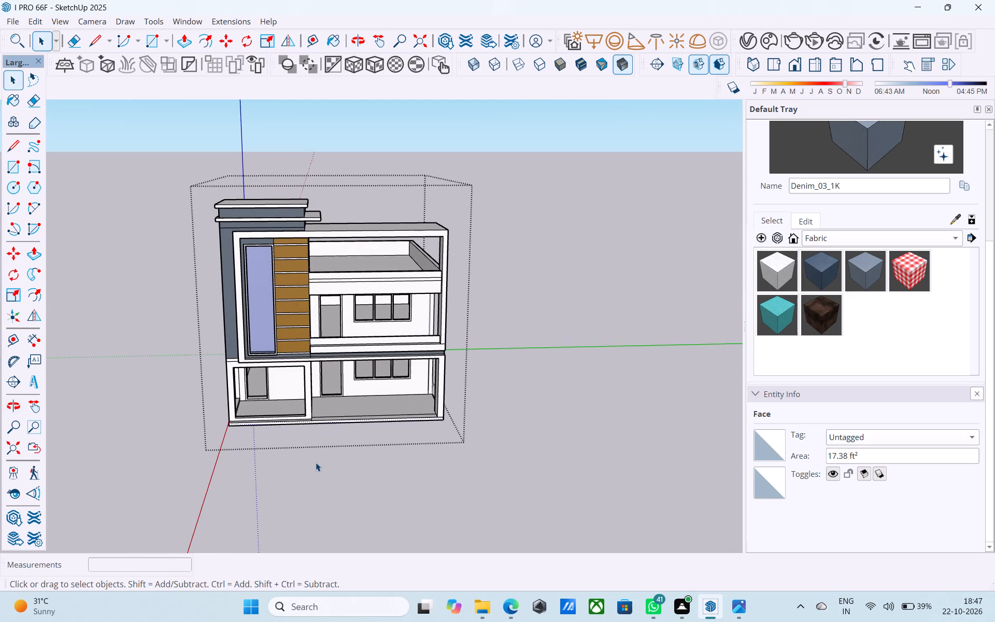
middle_click_drag(318, 460, 284, 439)
scroll(263, 409, "up", 1)
scroll(263, 409, "down", 4)
middle_click_drag(263, 411, 189, 456)
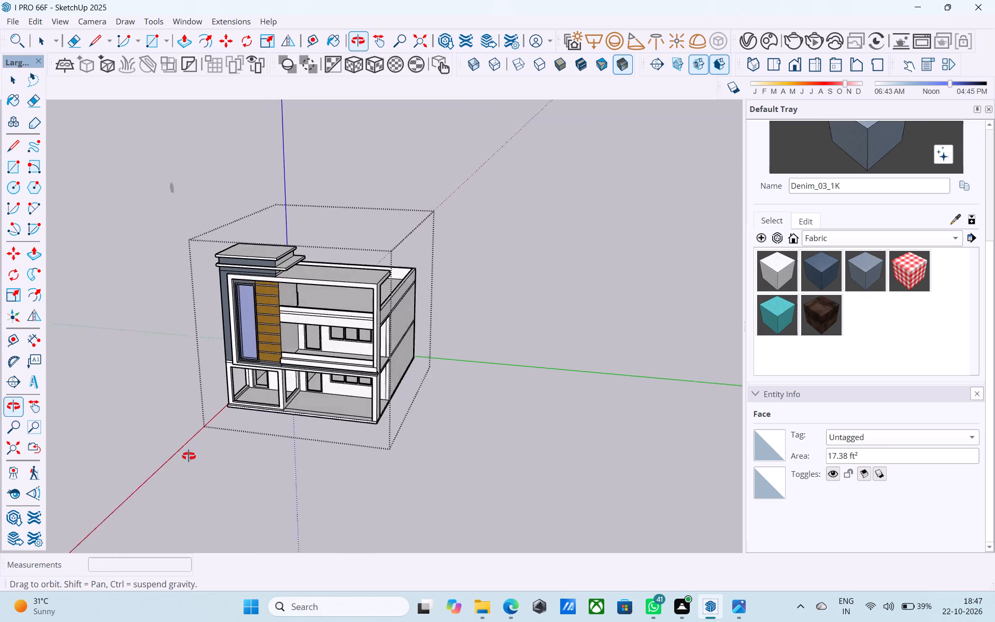
middle_click_drag(189, 456, 186, 456)
middle_click_drag(222, 414, 255, 382)
middle_click_drag(288, 370, 255, 401, "shift")
scroll(255, 402, "up", 4)
key("ctrl+s")
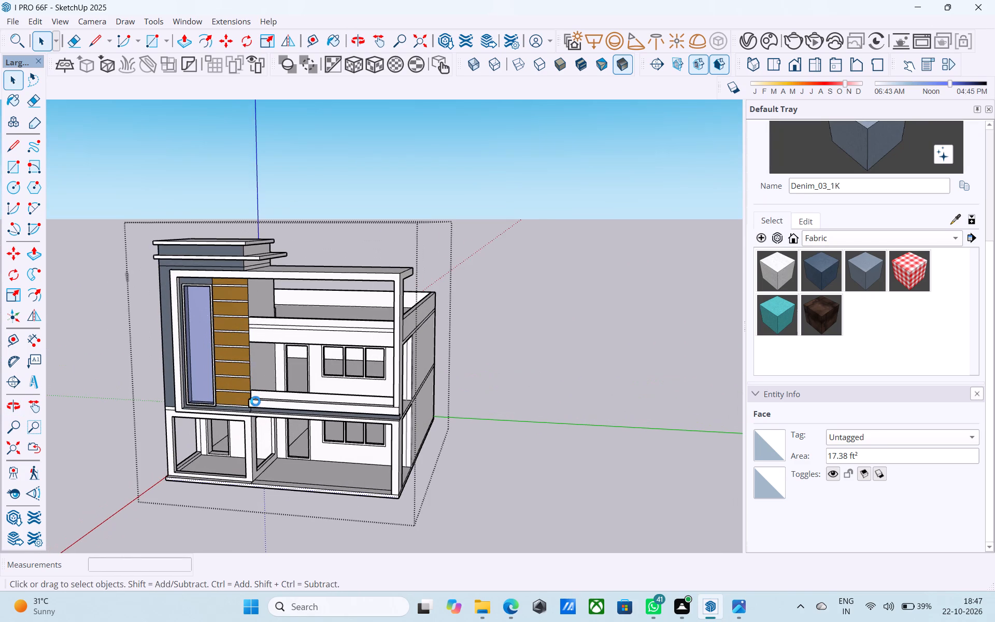
key("space")
middle_click_drag(267, 419, 274, 358)
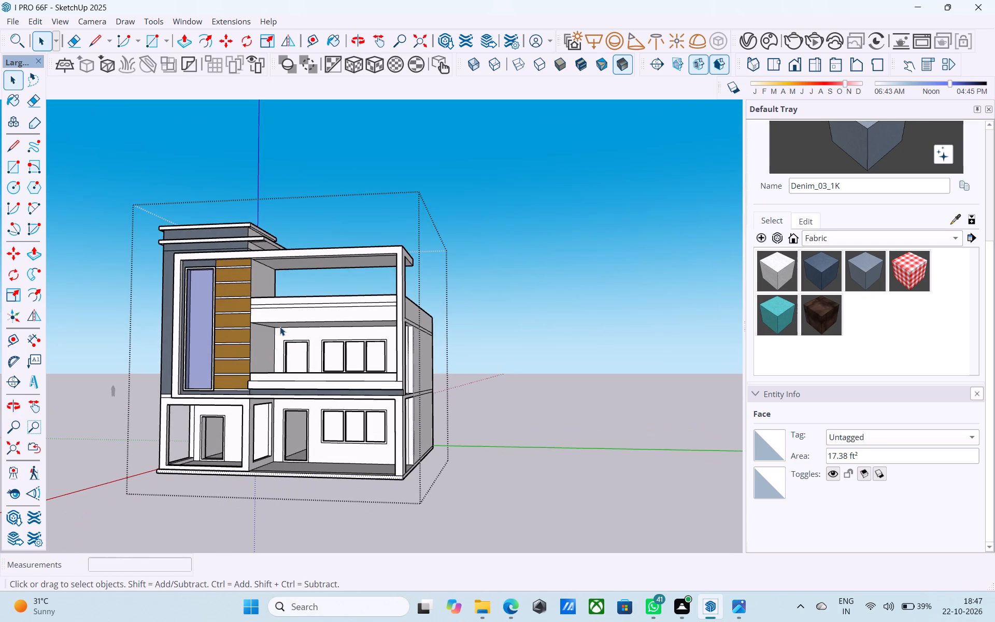
middle_click_drag(274, 328, 448, 378)
middle_click_drag(318, 389, 548, 348)
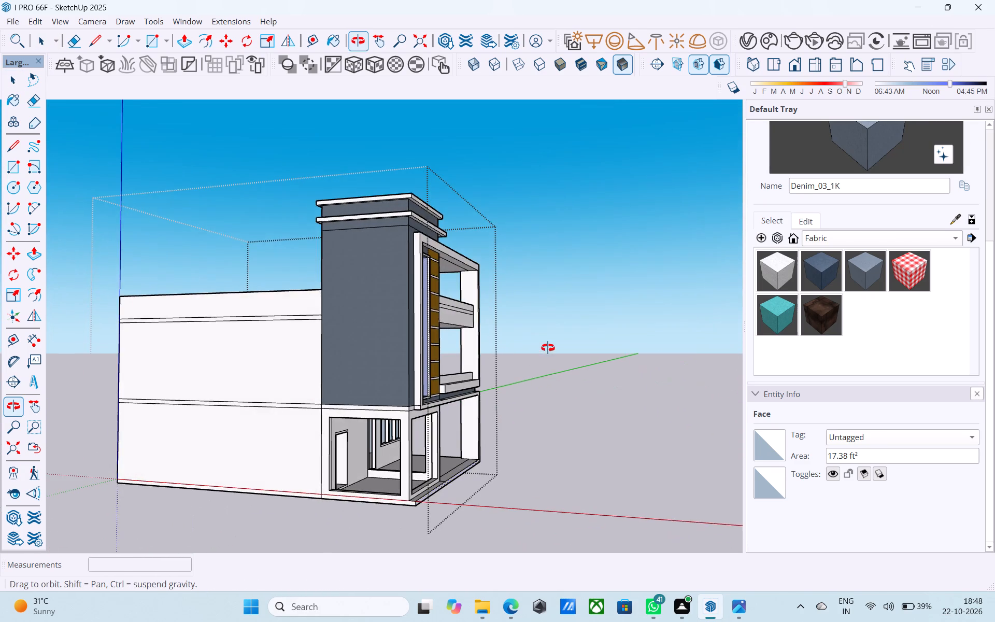
middle_click_drag(548, 348, 458, 397)
scroll(322, 350, "up", 3)
scroll(322, 350, "down", 4)
middle_click_drag(313, 392, 220, 344)
scroll(286, 413, "up", 5)
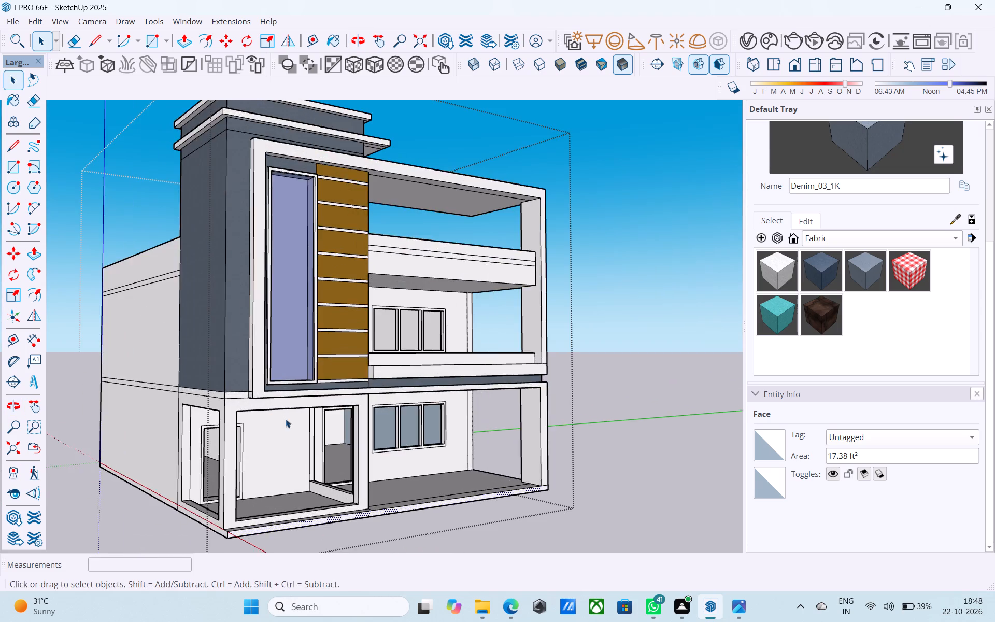
Erase the short seam edge near the bottom of the upper facade frame's side face and save the model.
middle_click_drag(283, 435, 212, 367)
scroll(268, 415, "up", 1)
middle_click_drag(198, 332, 254, 378)
scroll(235, 373, "up", 8)
middle_click_drag(215, 332, 271, 355)
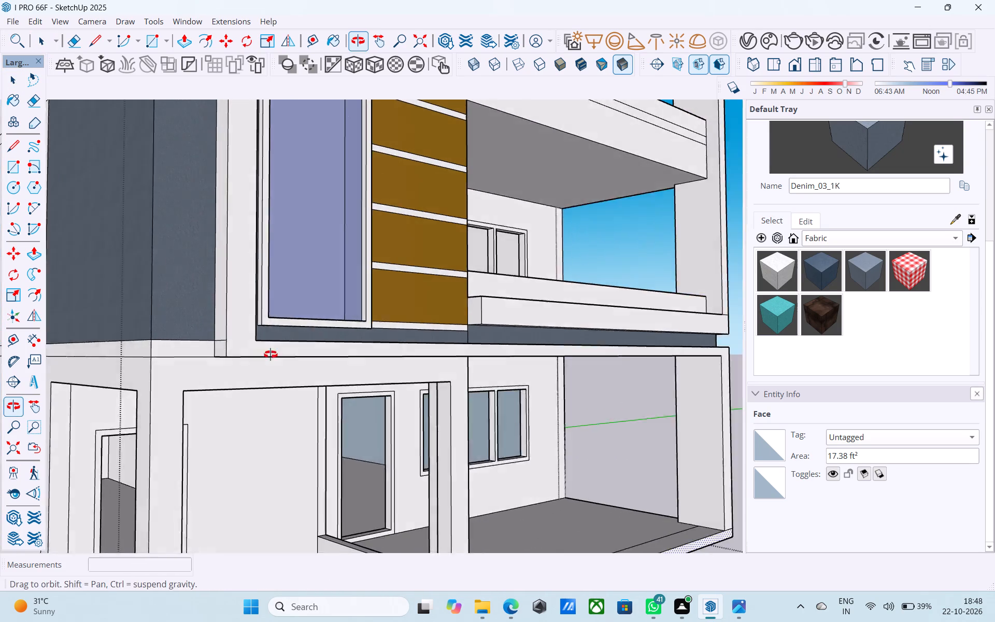
middle_click_drag(271, 355, 309, 368)
scroll(242, 346, "up", 4)
key("e")
left_click(216, 336)
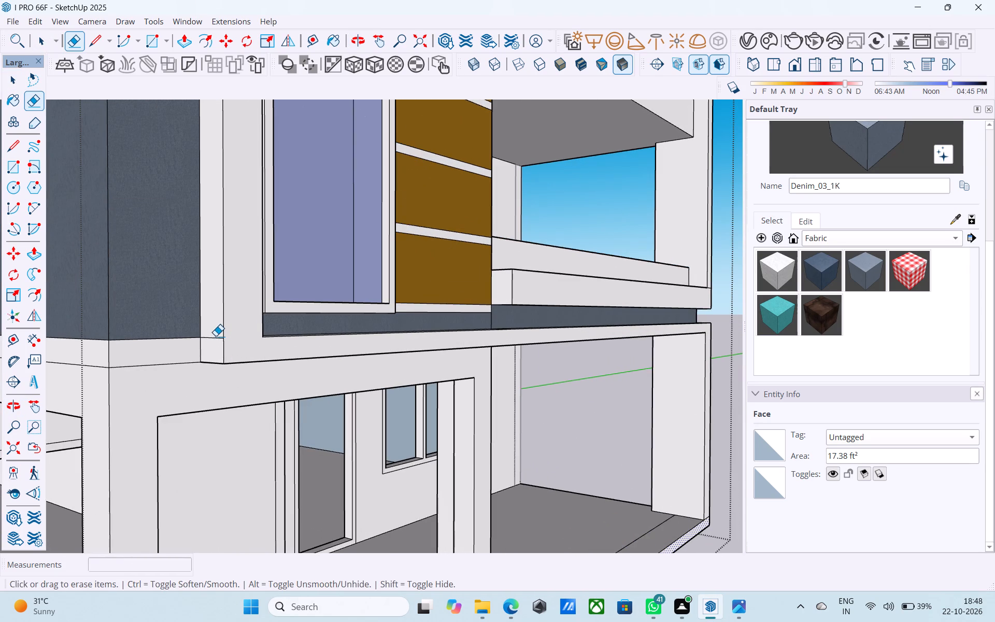
key("space")
key("ctrl+s")
Examine the facade, roof and ground-floor front from several angles for leftover edges.
scroll(216, 340, "down", 8)
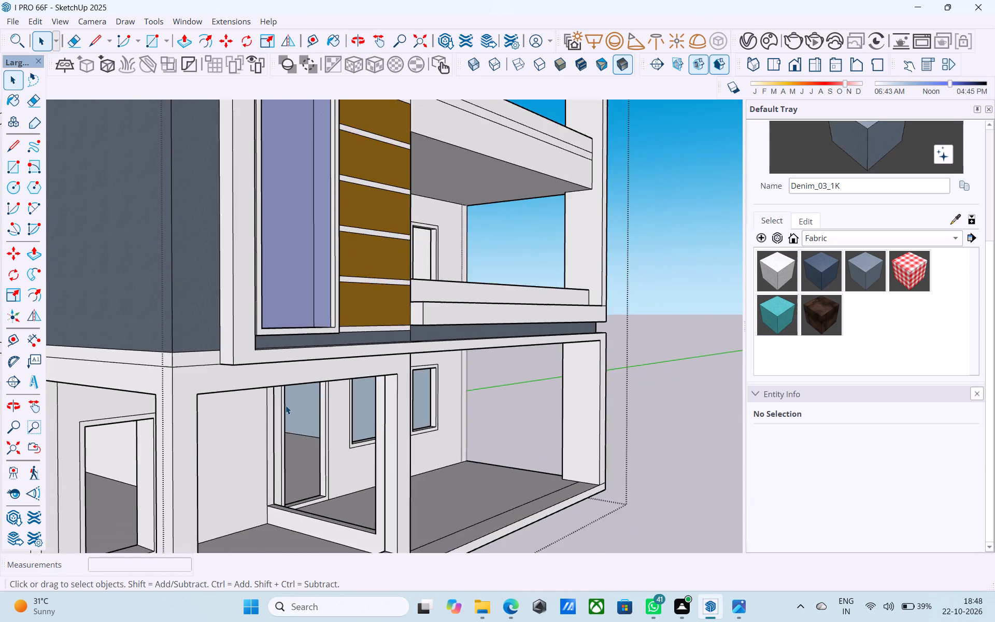
middle_click_drag(312, 425, 291, 428)
scroll(316, 406, "down", 5)
middle_click_drag(316, 408, 262, 453)
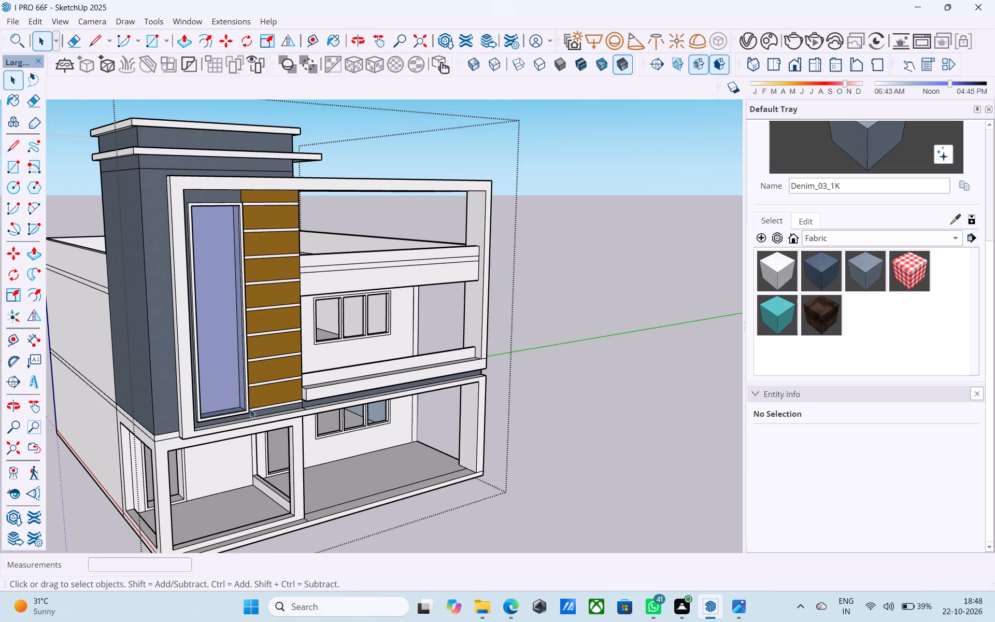
middle_click_drag(254, 382, 50, 554)
scroll(222, 419, "down", 3)
middle_click_drag(226, 415, 263, 454, "shift")
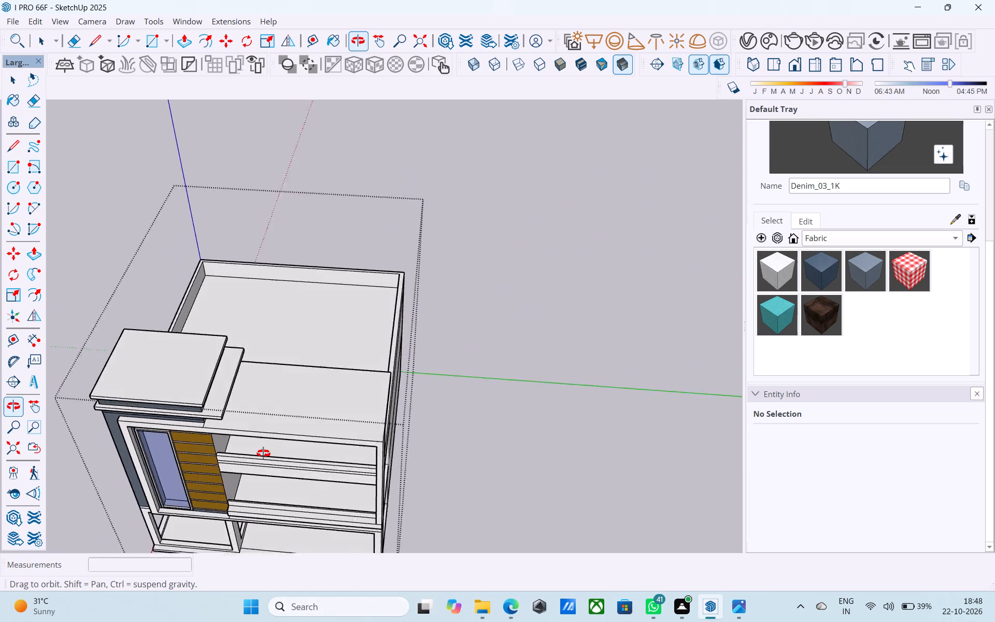
middle_click_drag(263, 454, 295, 307, "shift")
middle_click_drag(276, 424, 285, 347, "shift")
middle_click_drag(298, 414, 299, 437, "shift")
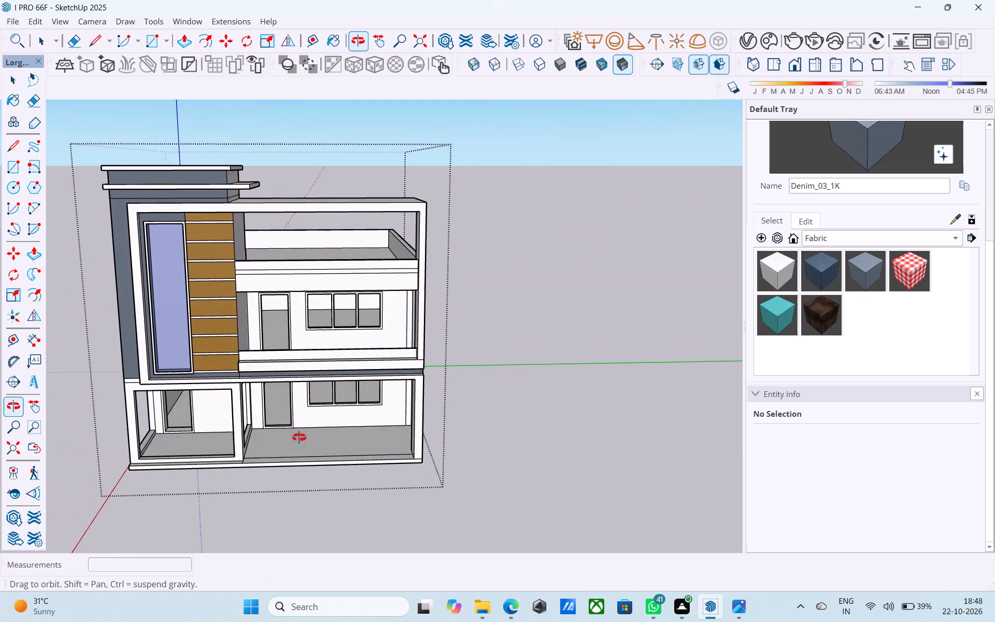
middle_click_drag(299, 437, 289, 451, "shift")
middle_click_drag(253, 452, 374, 439)
middle_click_drag(371, 439, 504, 419, "shift")
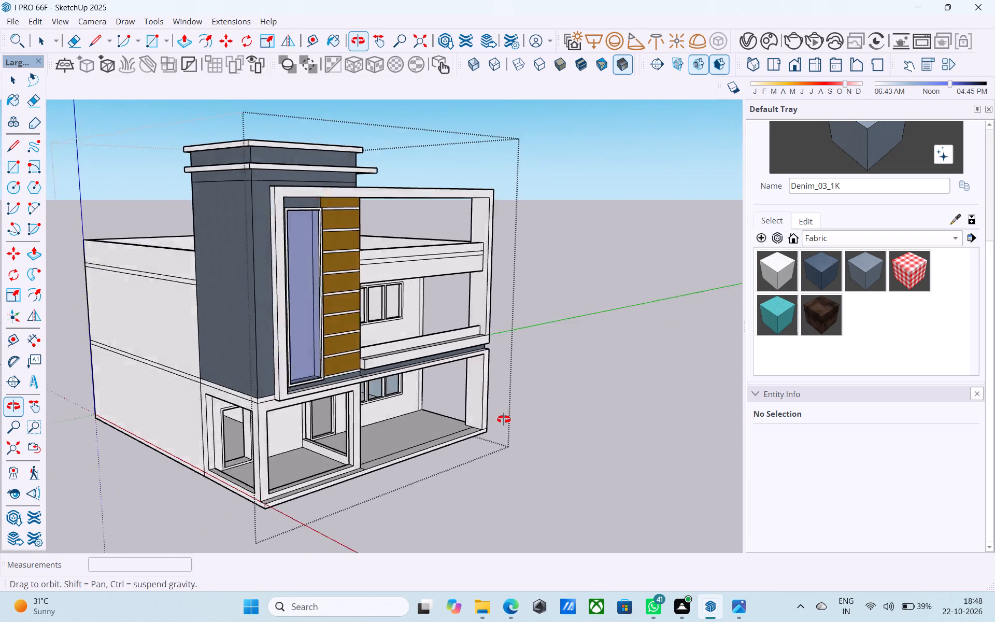
middle_click_drag(504, 419, 415, 432, "shift")
Erase the short and long seam edges on the ground-floor slab's top beside the frame post, and save the model.
scroll(415, 433, "up", 4)
middle_click_drag(447, 446, 485, 455, "shift")
scroll(352, 489, "up", 2)
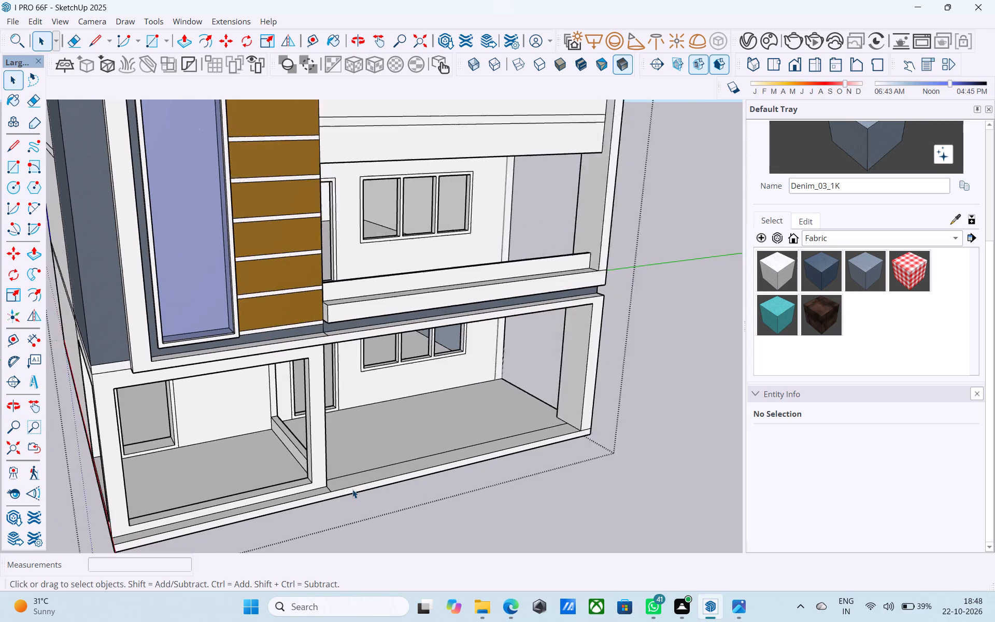
scroll(352, 489, "up", 6)
key("e")
scroll(318, 494, "up", 4)
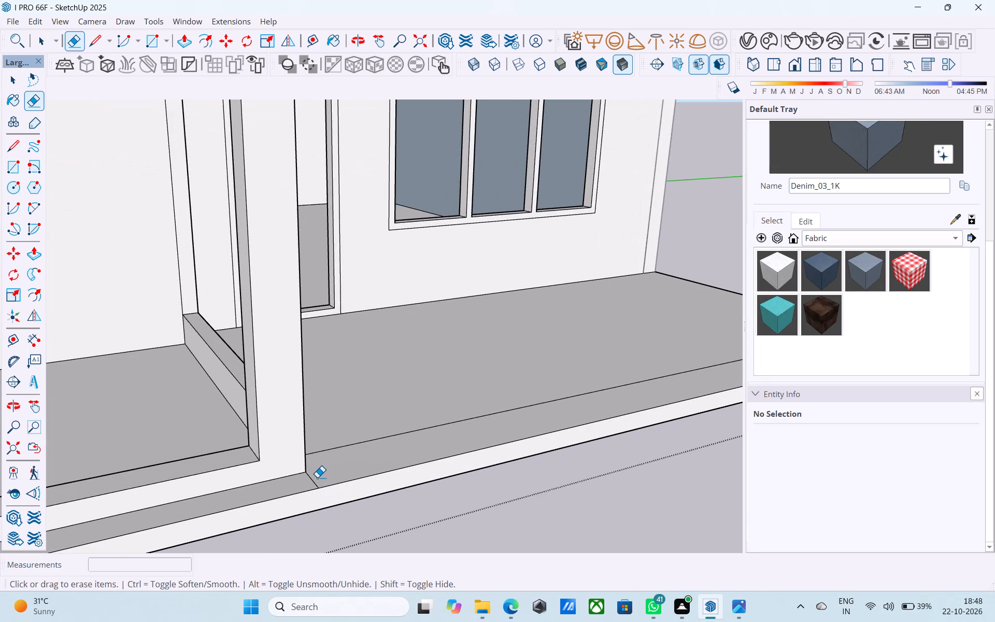
left_click(312, 477)
left_click(326, 450)
scroll(330, 440, "down", 5)
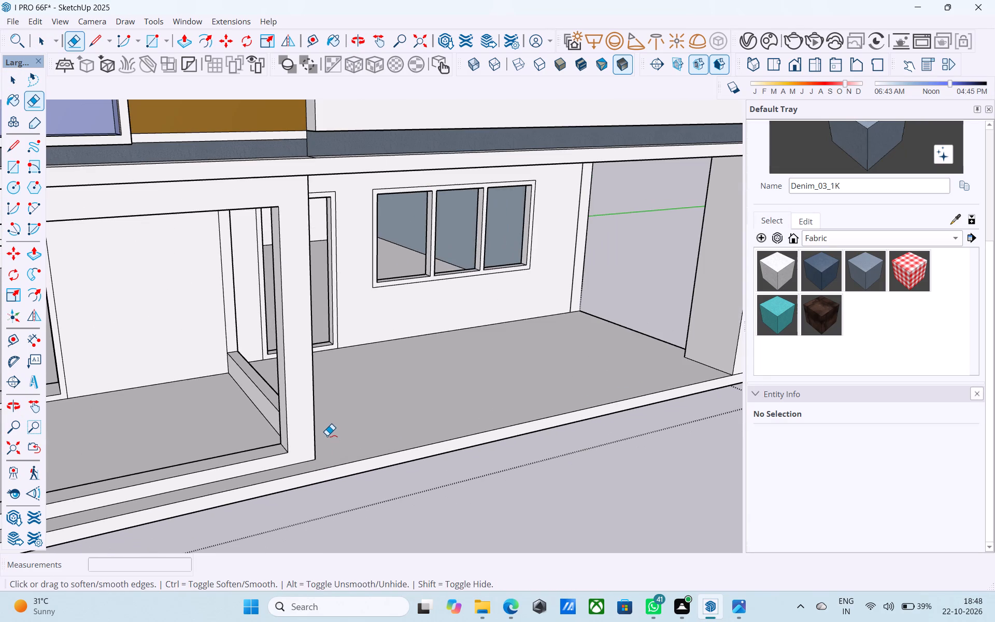
key("ctrl+s")
scroll(326, 429, "down", 7)
key("space")
Review the complete house model from the front, both sides, above and below.
middle_click_drag(347, 469, 337, 415)
scroll(358, 420, "down", 5)
middle_click_drag(432, 453, 188, 463)
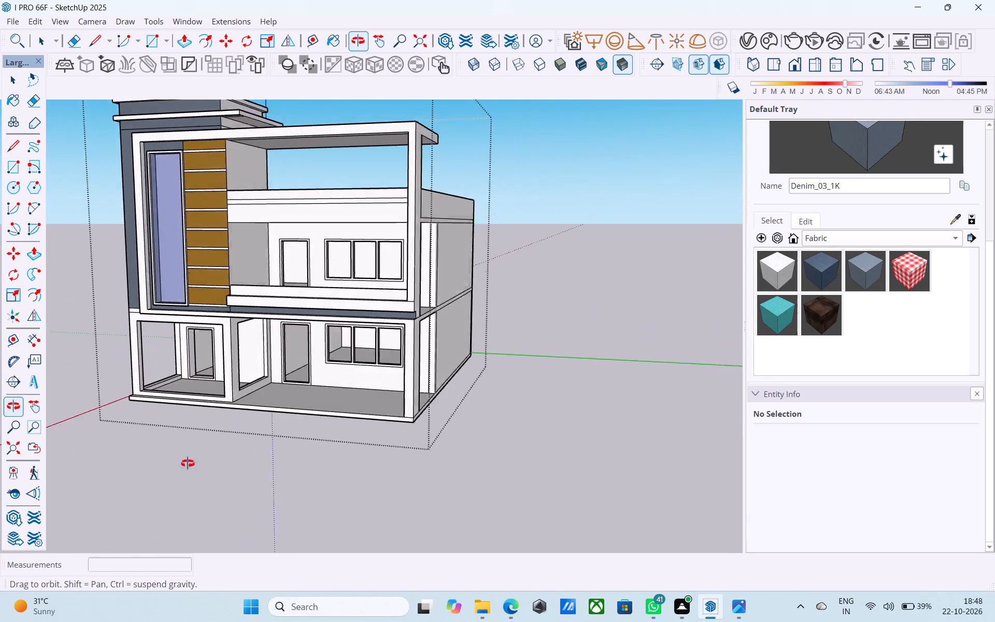
middle_click_drag(188, 463, 120, 461)
middle_click_drag(252, 389, 360, 447)
scroll(360, 447, "down", 2)
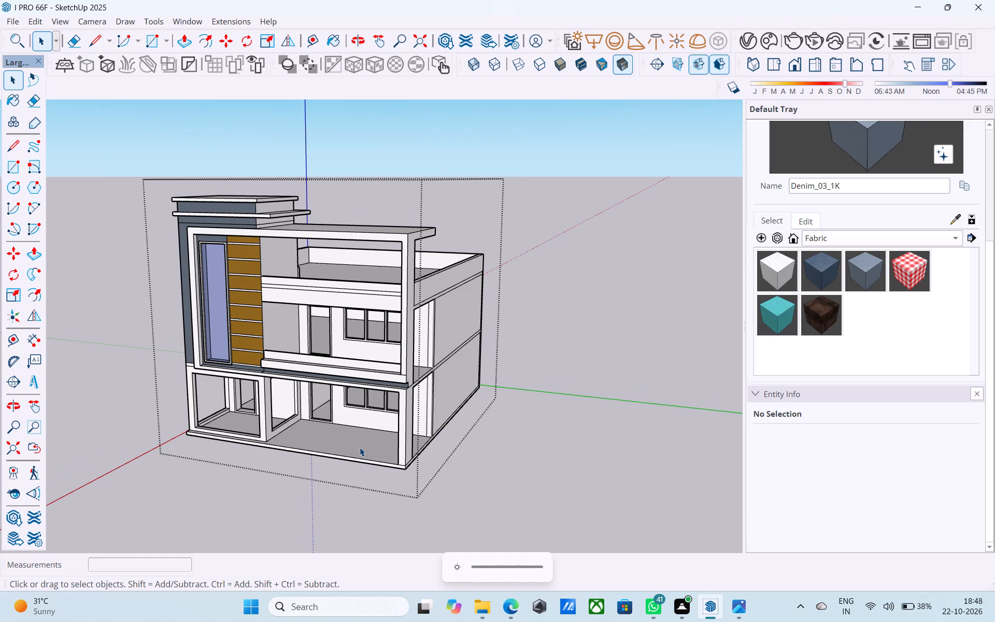
scroll(348, 440, "down", 4)
middle_click_drag(345, 440, 484, 407)
scroll(404, 399, "up", 3)
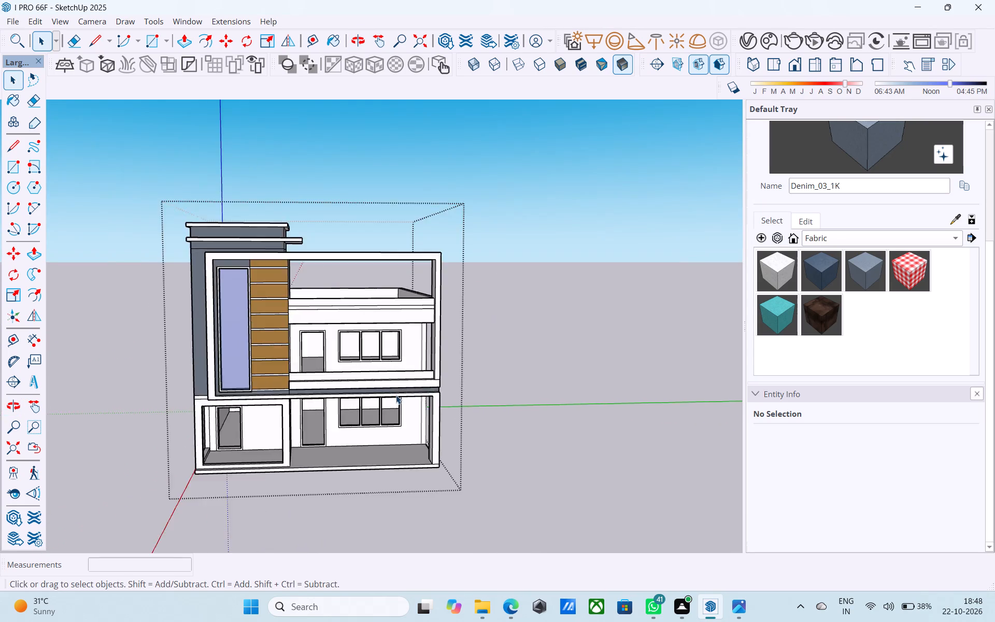
scroll(396, 395, "up", 4)
middle_click_drag(394, 394, 473, 407, "shift")
scroll(473, 407, "up", 1)
scroll(473, 407, "down", 3)
middle_click_drag(471, 411, 432, 391)
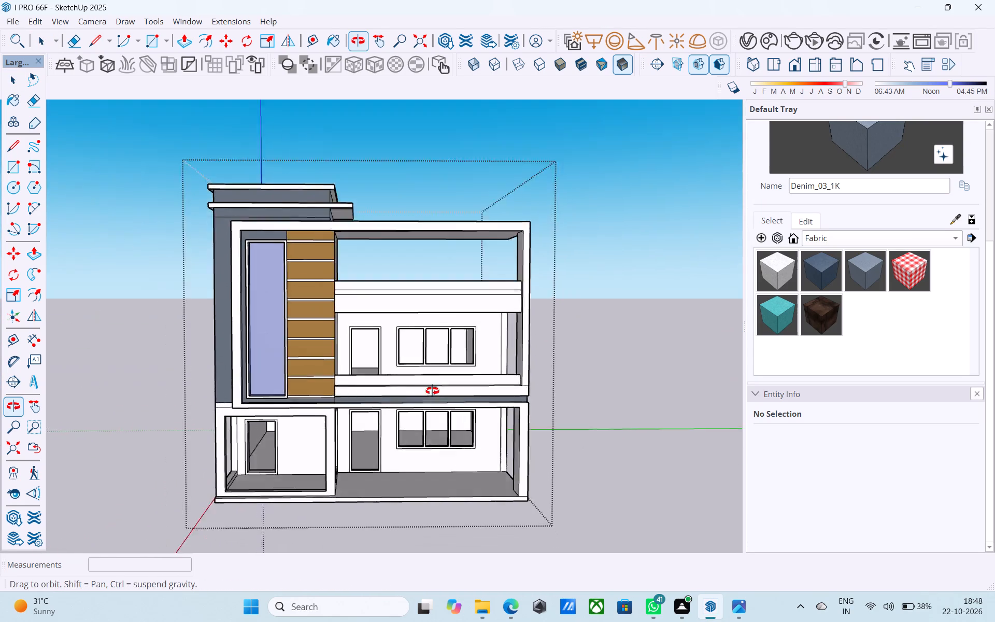
middle_click_drag(432, 391, 418, 417)
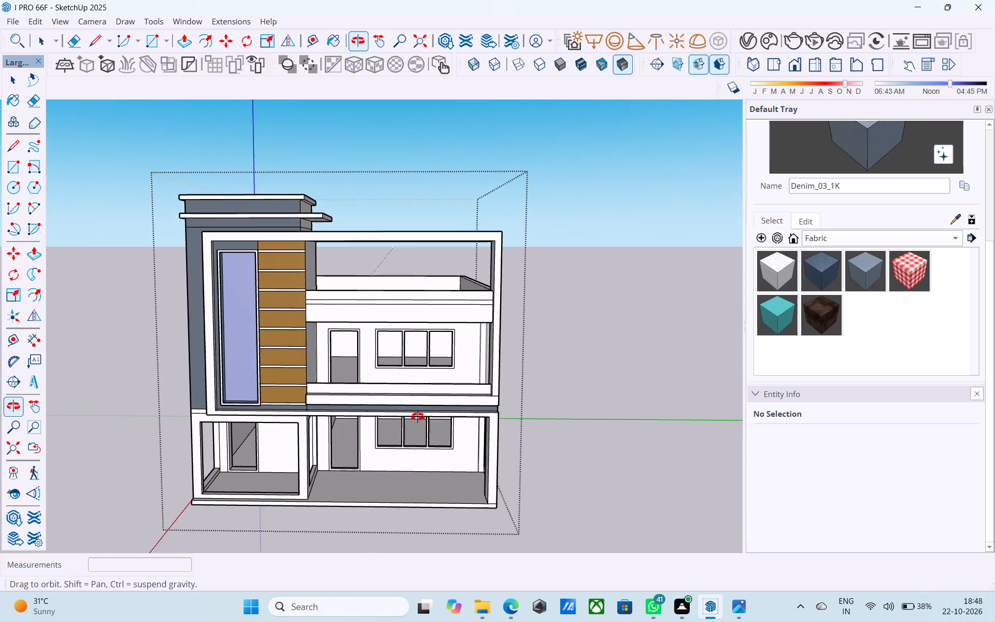
middle_click_drag(418, 417, 396, 409)
scroll(396, 409, "up", 2)
scroll(396, 409, "down", 3)
middle_click_drag(396, 409, 283, 415)
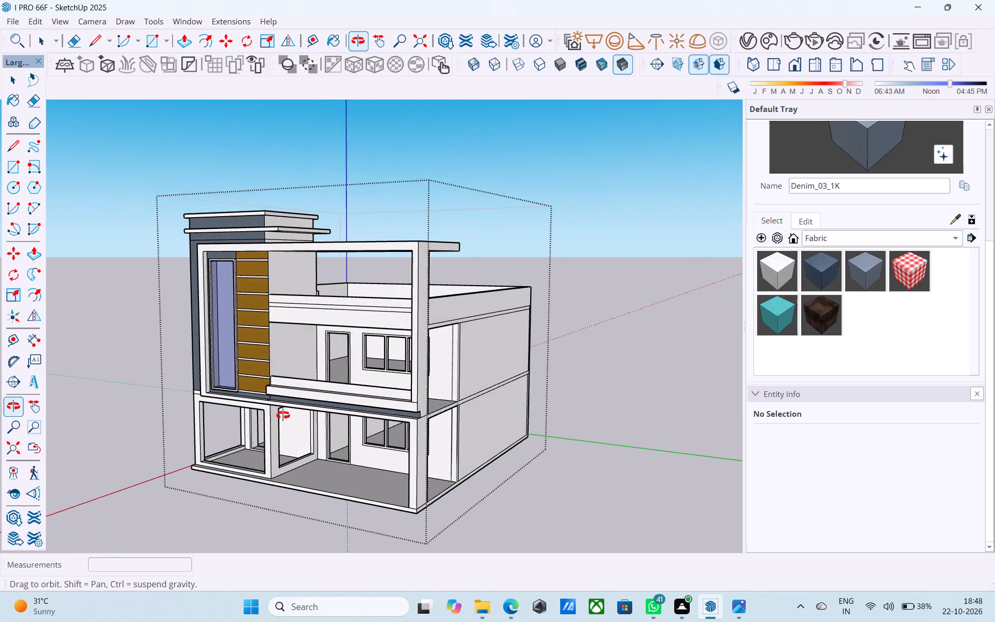
middle_click_drag(283, 415, 414, 318)
scroll(414, 318, "up", 5)
middle_click_drag(398, 420, 410, 364)
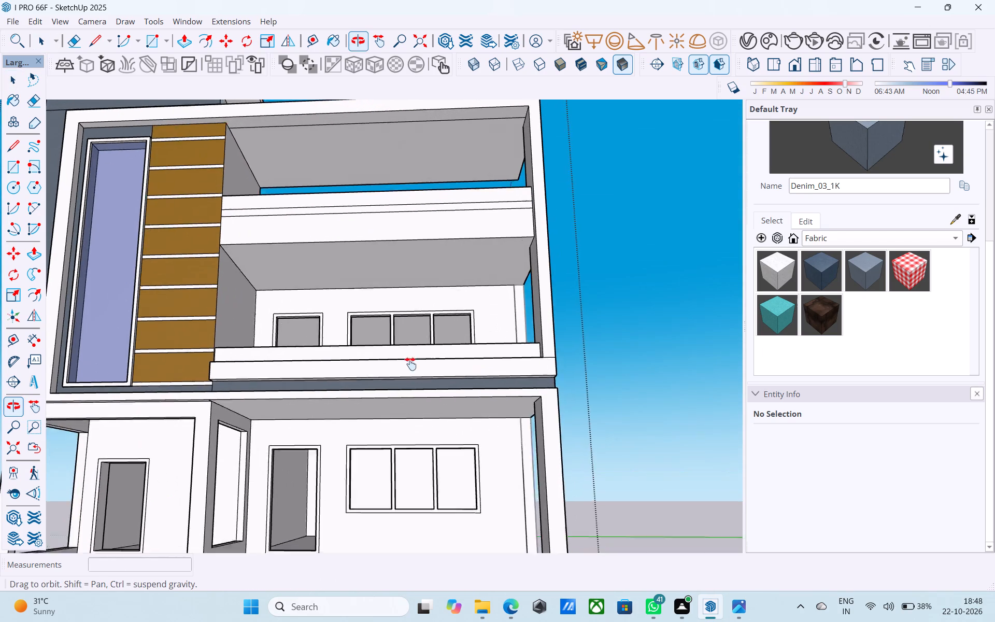
middle_click_drag(410, 364, 422, 431)
scroll(422, 432, "down", 4)
middle_click_drag(406, 434, 404, 437)
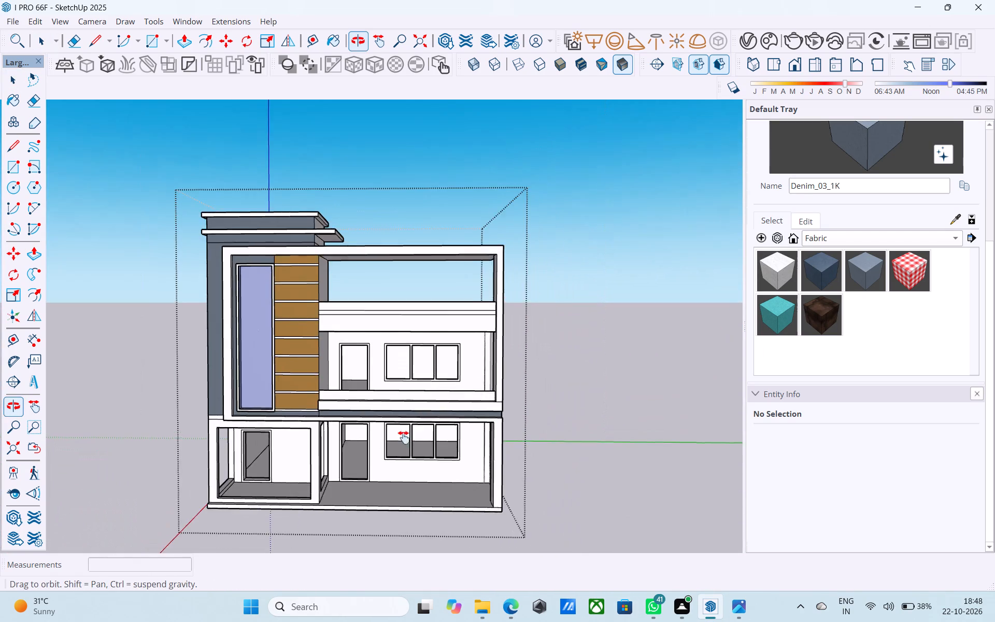
middle_click_drag(404, 437, 487, 457)
middle_click_drag(363, 437, 632, 455, "shift")
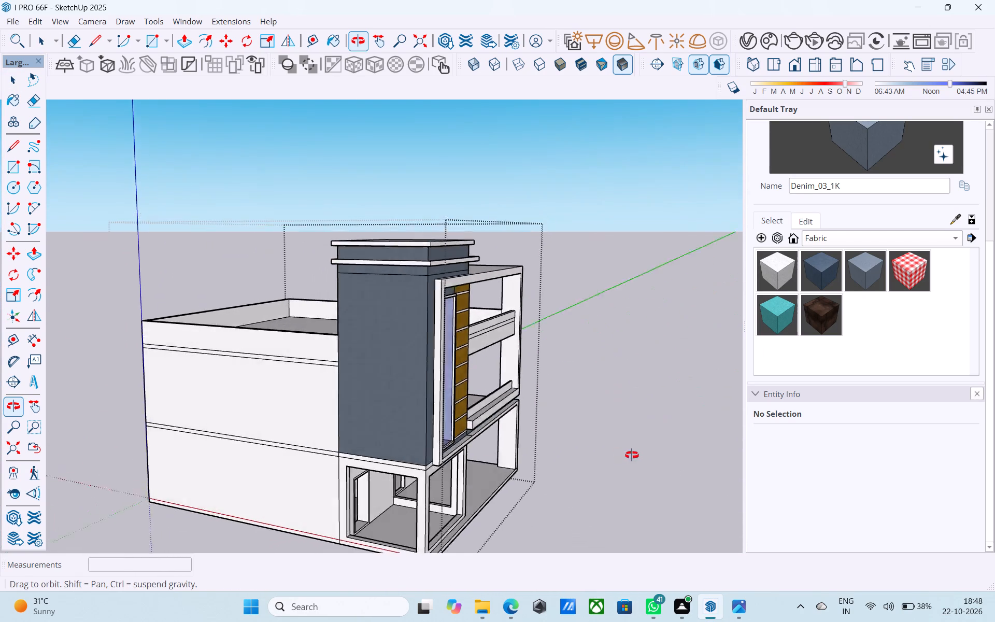
middle_click_drag(632, 455, 345, 456, "shift")
middle_click_drag(539, 437, 464, 318)
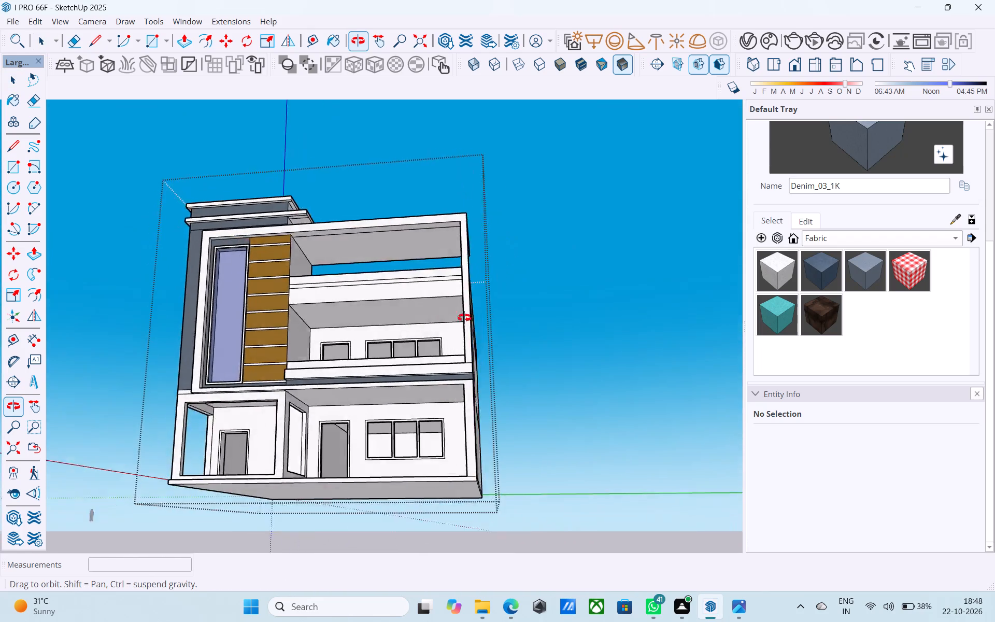
middle_click_drag(464, 318, 606, 418)
middle_click_drag(606, 384, 588, 356)
middle_click_drag(585, 370, 602, 360, "shift")
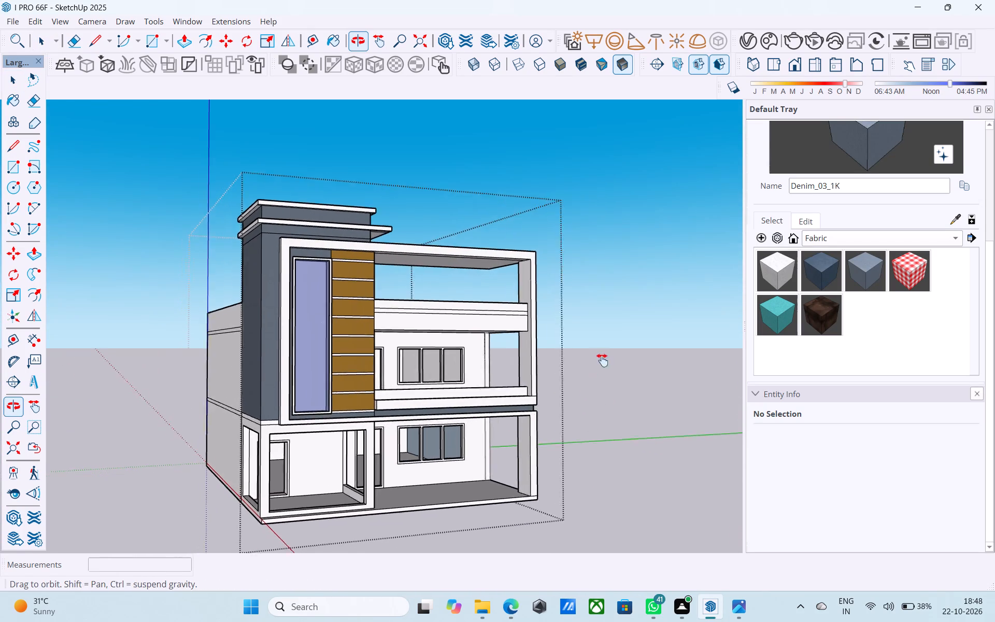
middle_click_drag(602, 360, 541, 343, "shift")
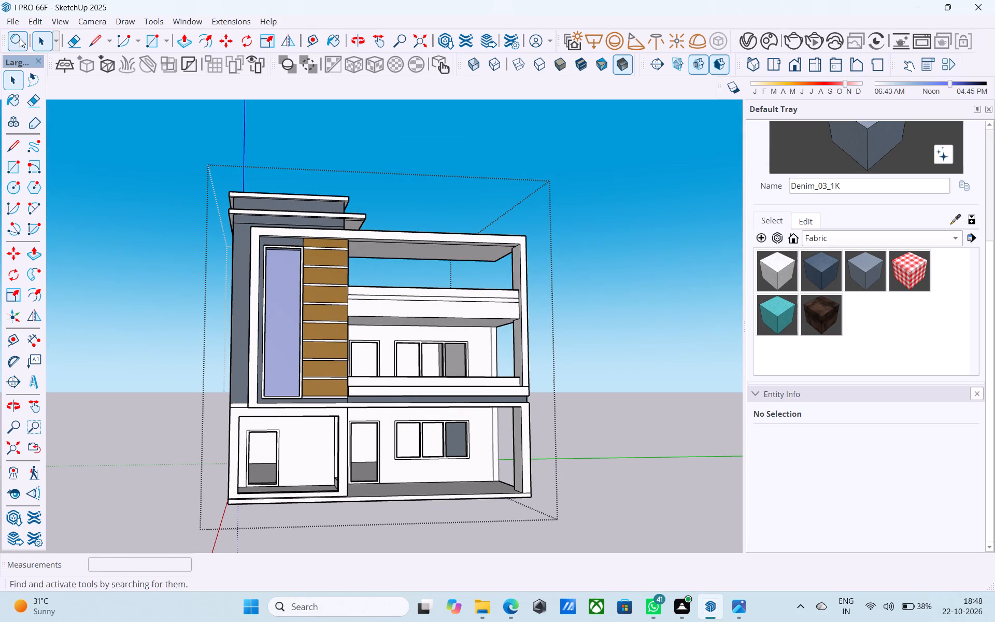
Import the porta+4 door component from Downloads and place it on the ground in front of the house.
left_click(15, 24)
left_click(60, 197)
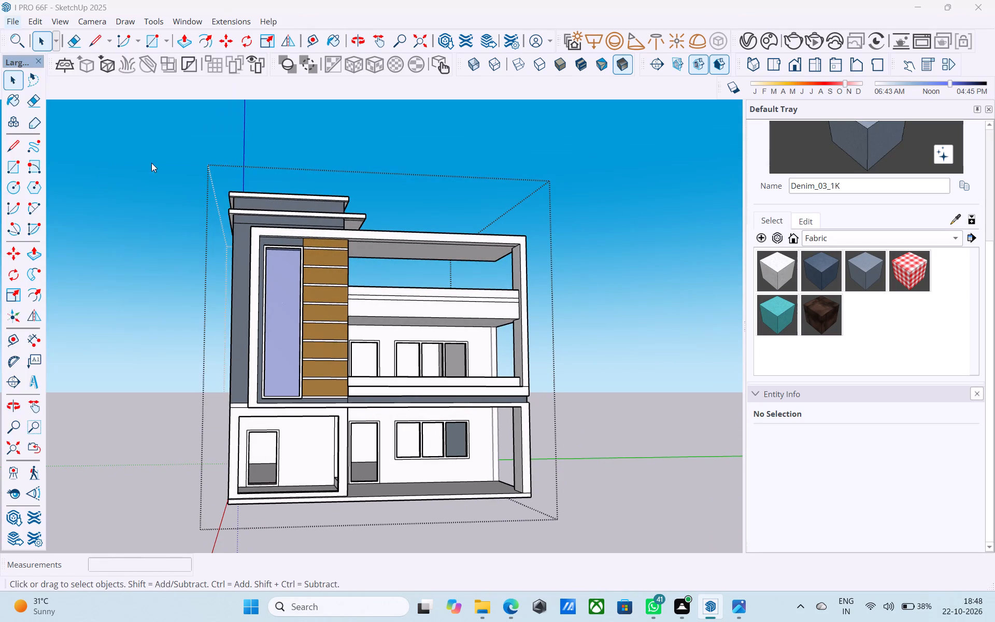
scroll(236, 243, "down", 15)
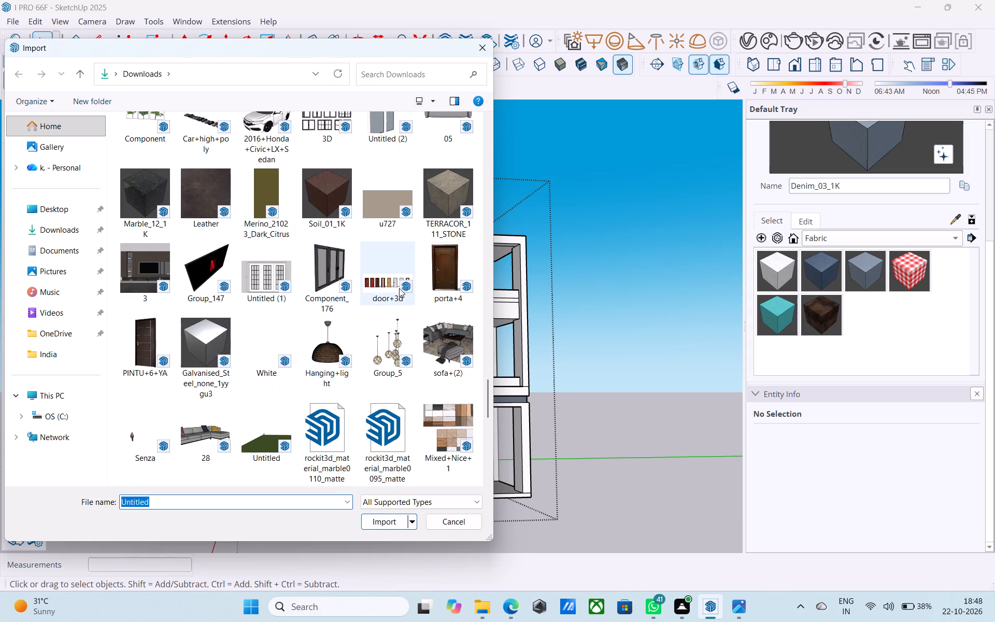
left_click(443, 277)
left_click(386, 522)
scroll(420, 310, "down", 6)
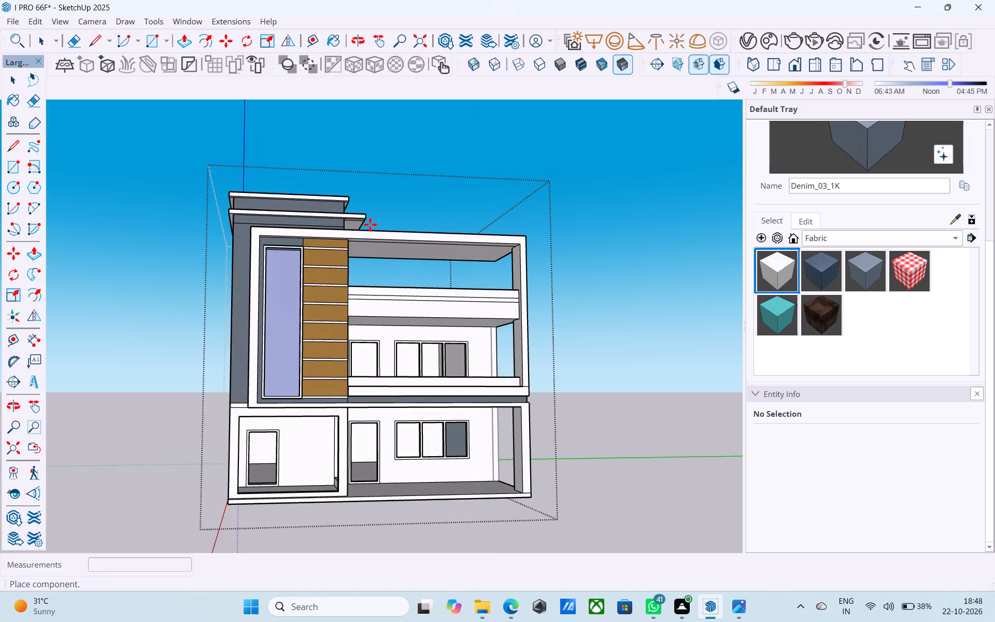
scroll(386, 298, "down", 1)
scroll(392, 441, "down", 2)
left_click(396, 486)
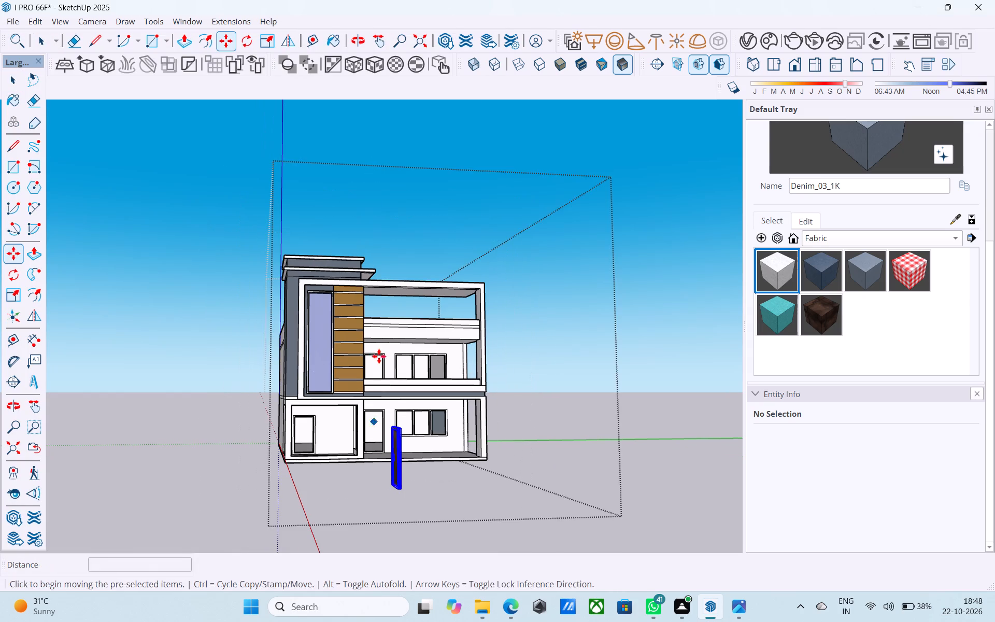
Rotate the imported door about the vertical axis so its face is parallel to the house's front facade.
scroll(390, 259, "down", 5)
middle_click_drag(388, 262, 386, 355)
scroll(365, 413, "up", 4)
scroll(399, 459, "down", 1)
middle_click_drag(394, 455, 389, 451)
key("q")
scroll(401, 503, "up", 2)
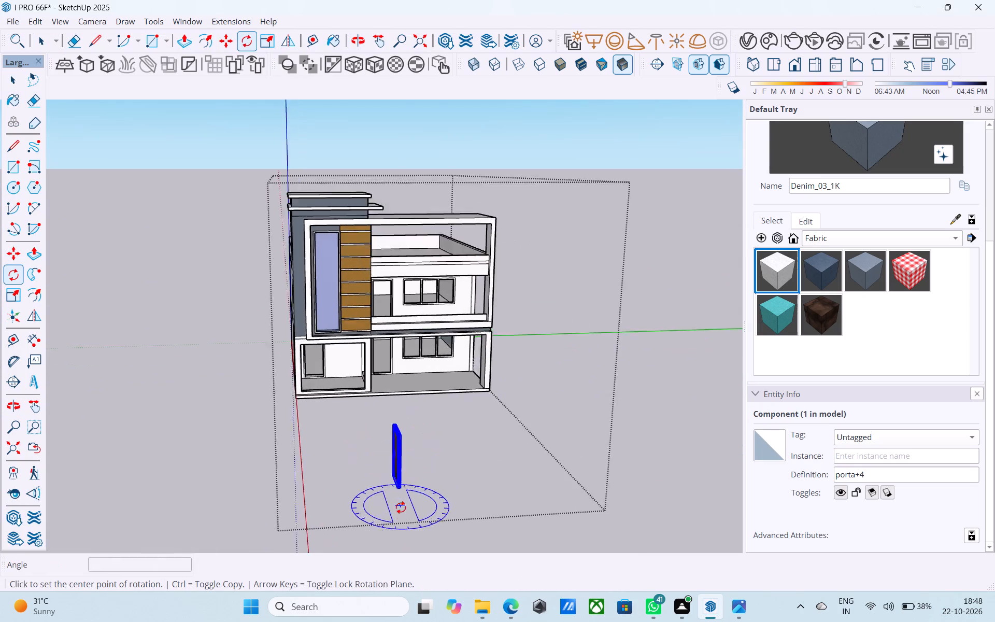
scroll(401, 507, "up", 5)
left_click(373, 513)
left_click(491, 510)
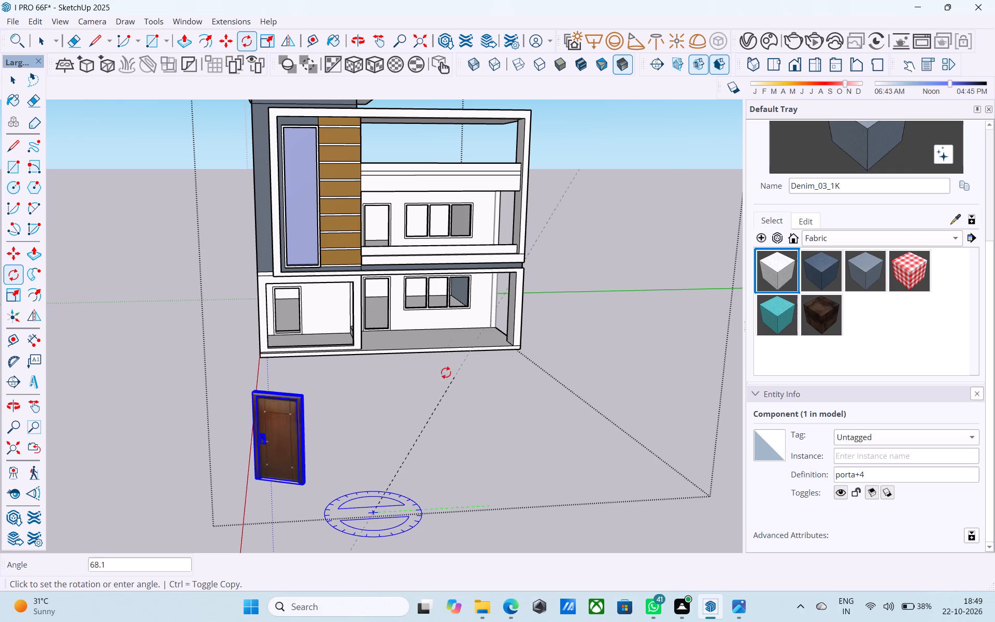
left_click(348, 417)
Copy the door by its bottom corner to the bottom corner of the ground-floor porch doorway beside the windows.
key("m")
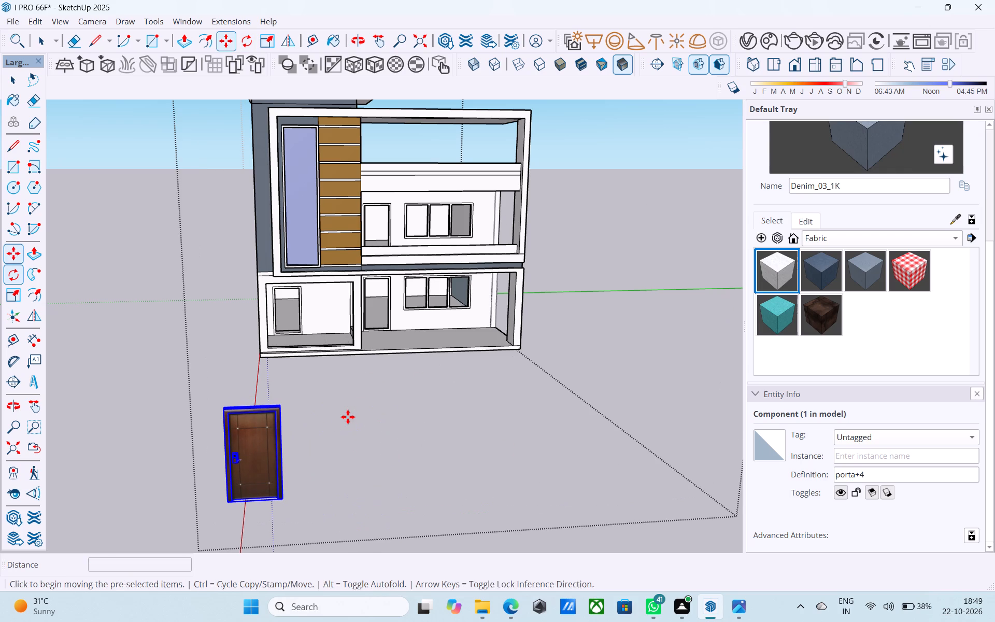
middle_click_drag(326, 449, 248, 431)
scroll(196, 475, "up", 8)
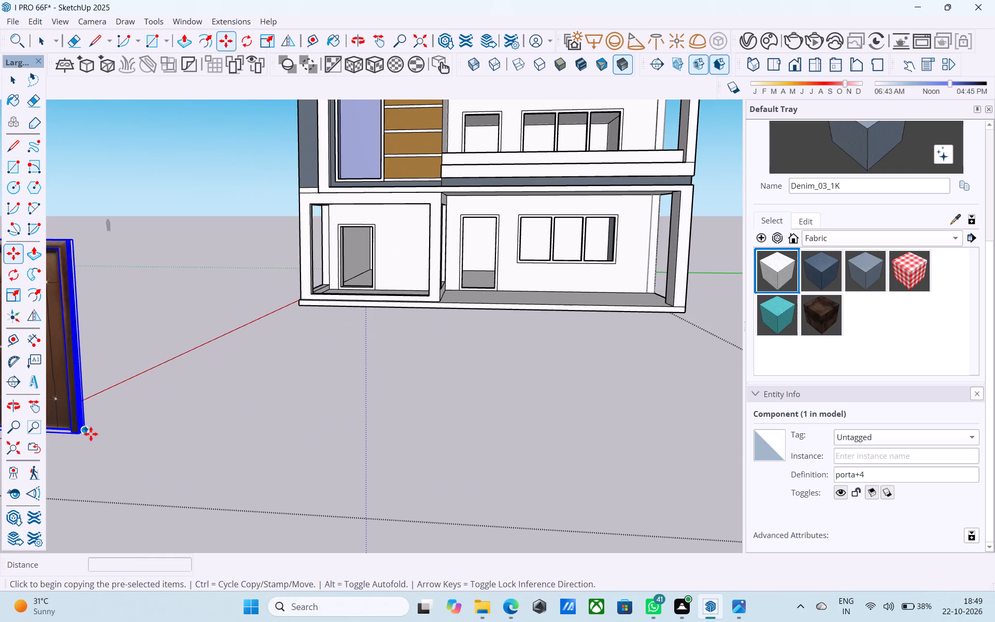
left_click(91, 434)
scroll(347, 348, "down", 6)
middle_click_drag(478, 327, 478, 387)
scroll(478, 387, "up", 16)
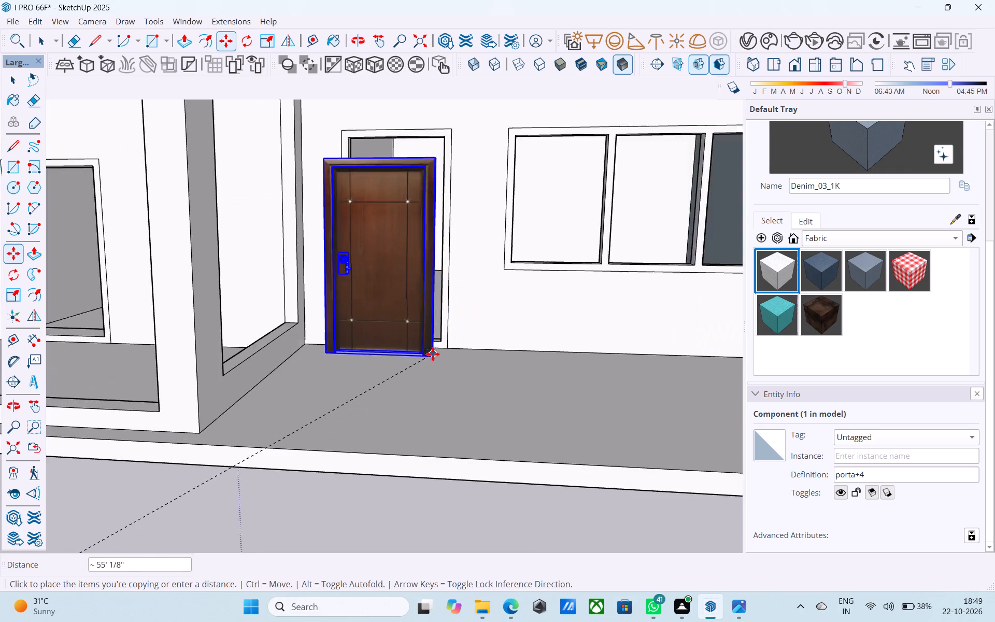
scroll(433, 354, "up", 3)
left_click(456, 343)
Scale the ground-floor porch door's height up to the top edge of its doorway frame.
scroll(456, 343, "down", 1)
middle_click_drag(456, 343, 470, 448, "shift")
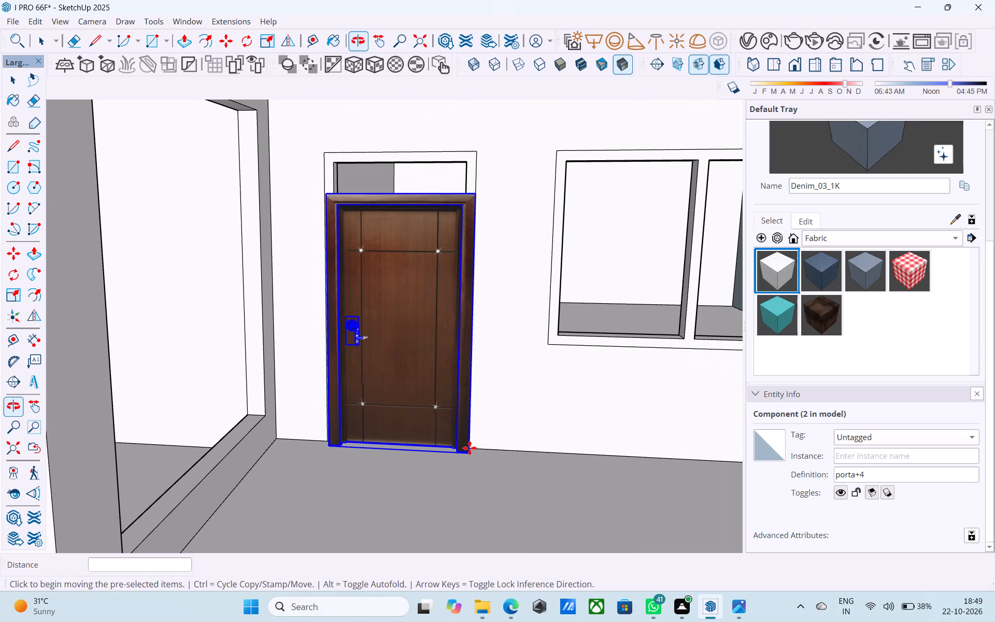
key("s")
scroll(328, 181, "up", 6)
middle_click_drag(449, 211, 437, 295)
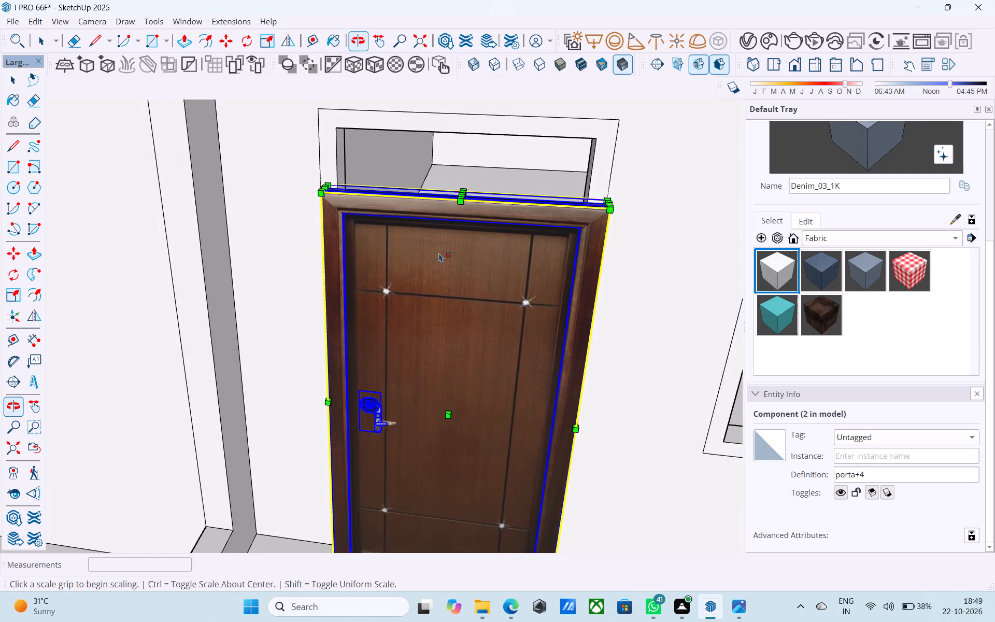
scroll(471, 191, "up", 4)
scroll(461, 196, "down", 3)
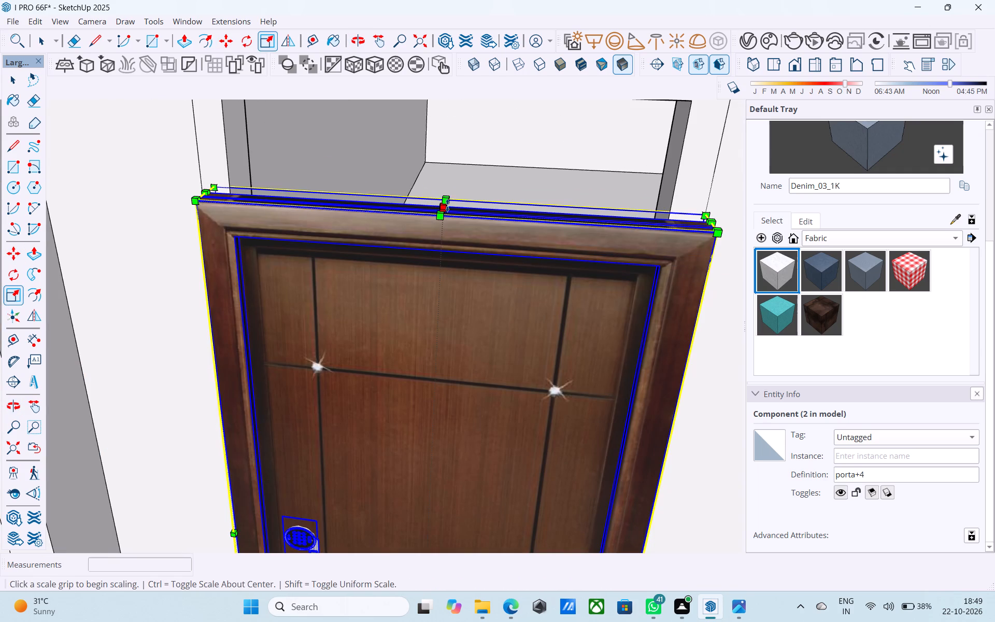
left_click(447, 205)
middle_click_drag(447, 205, 431, 221, "shift")
scroll(436, 223, "down", 6)
middle_click_drag(453, 372, 490, 131)
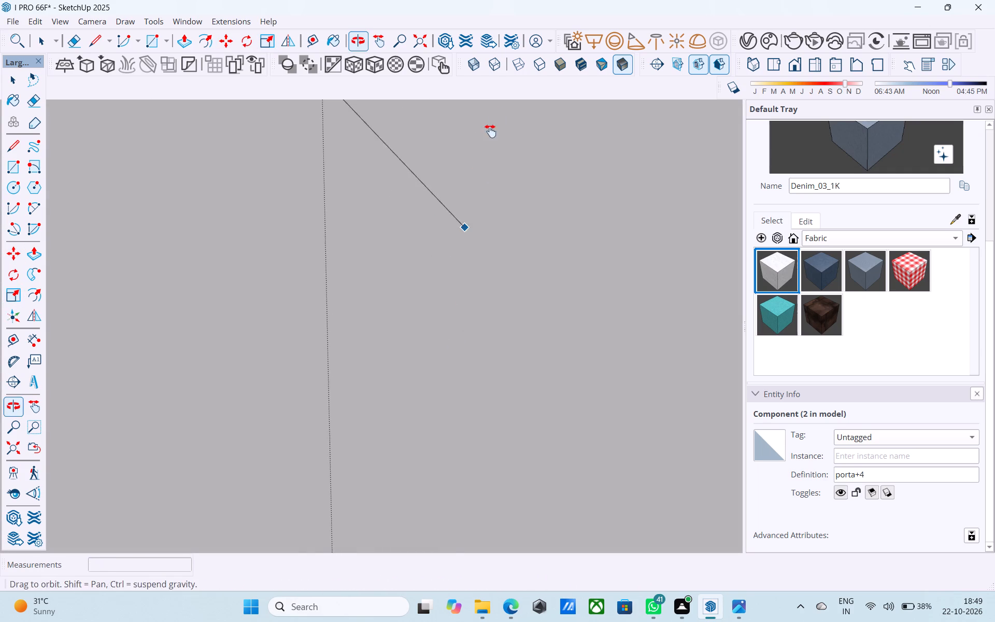
middle_click_drag(490, 131, 494, 116)
scroll(489, 139, "down", 20)
scroll(489, 139, "down", 20)
scroll(489, 139, "down", 1)
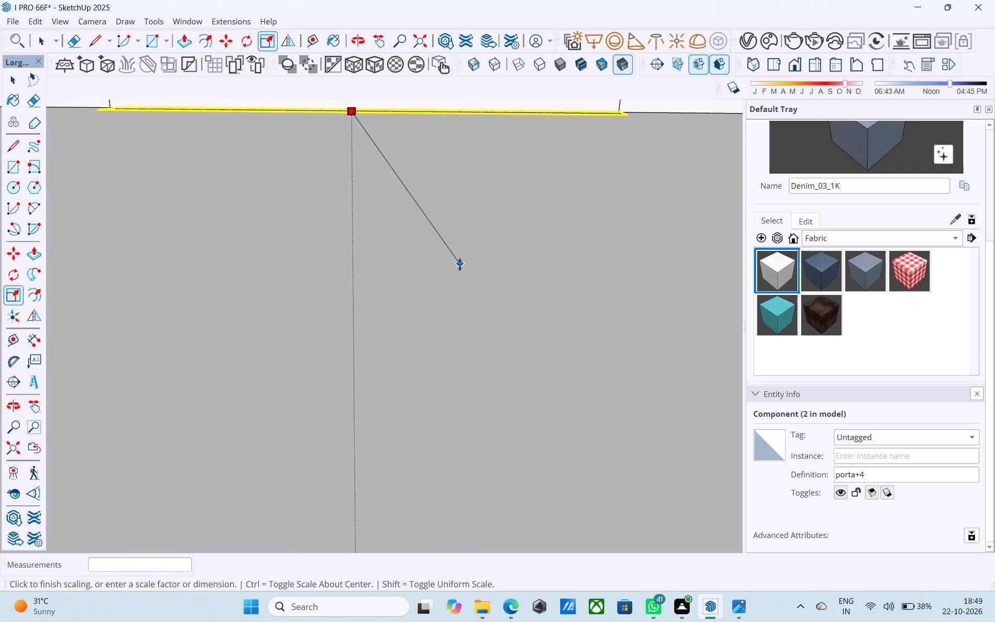
scroll(460, 264, "down", 19)
middle_click(452, 227)
scroll(451, 227, "down", 1)
middle_click_drag(451, 230, 394, 451, "shift")
scroll(446, 231, "down", 1)
middle_click_drag(446, 231, 400, 423)
scroll(537, 215, "down", 15)
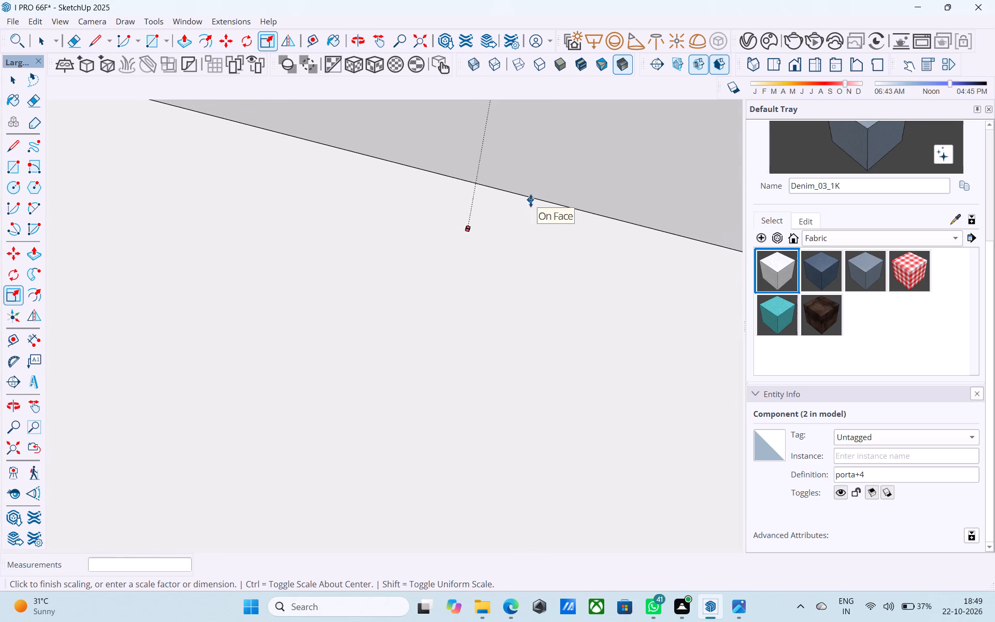
scroll(531, 201, "down", 11)
middle_click_drag(532, 201, 560, 160, "shift")
scroll(557, 160, "down", 5)
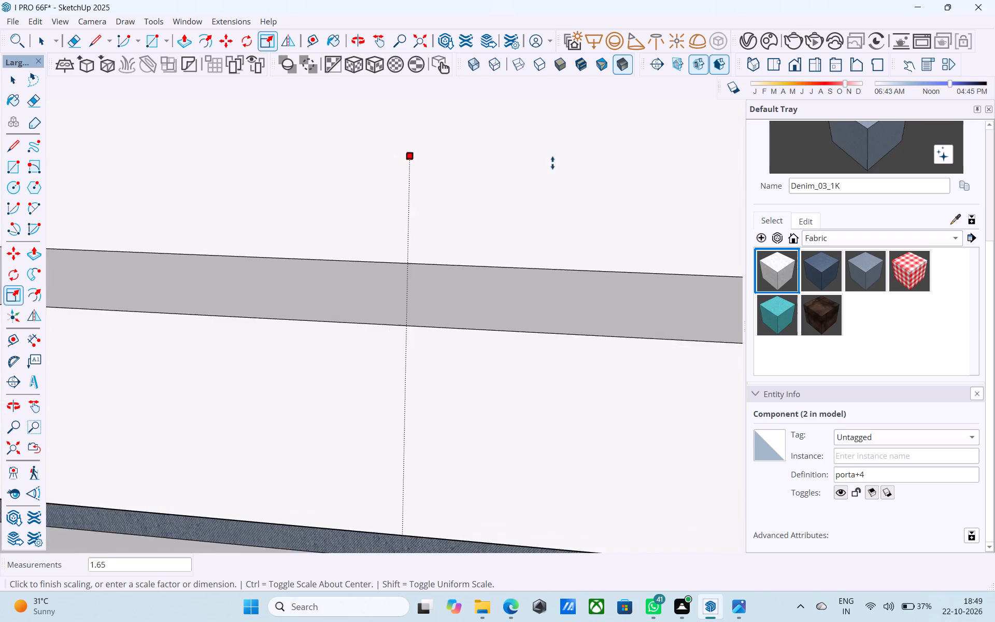
scroll(552, 163, "down", 15)
middle_click_drag(513, 357, 531, 251)
scroll(511, 273, "up", 4)
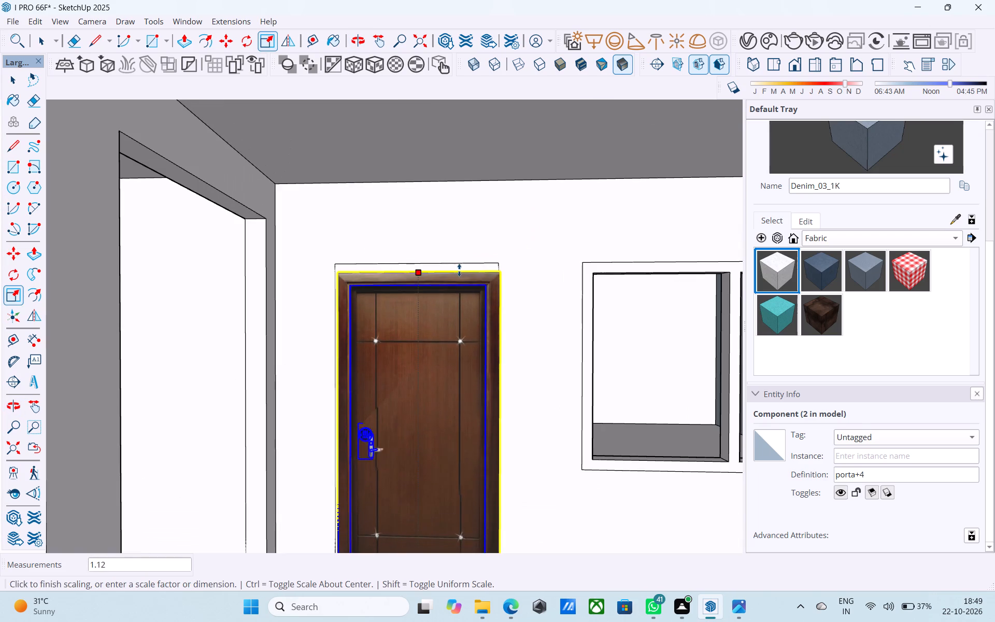
left_click(458, 264)
Scale the ground-floor porch door's width on its handle side to the doorway frame's outer edge.
scroll(459, 255, "down", 5)
middle_click_drag(459, 255, 476, 250)
scroll(424, 358, "up", 16)
middle_click_drag(422, 358, 432, 354)
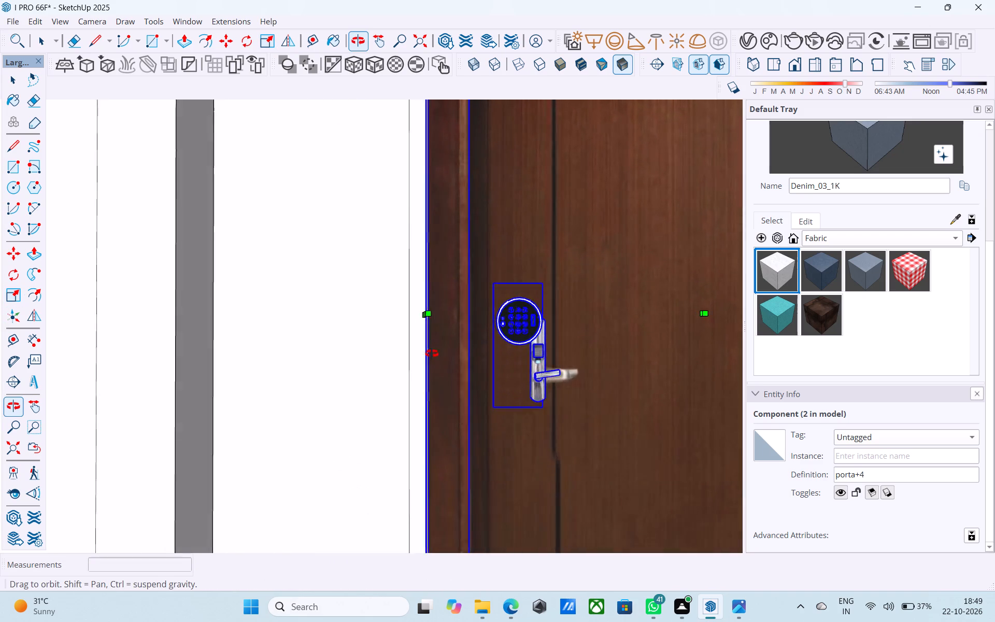
middle_click_drag(432, 354, 451, 361)
scroll(422, 316, "up", 9)
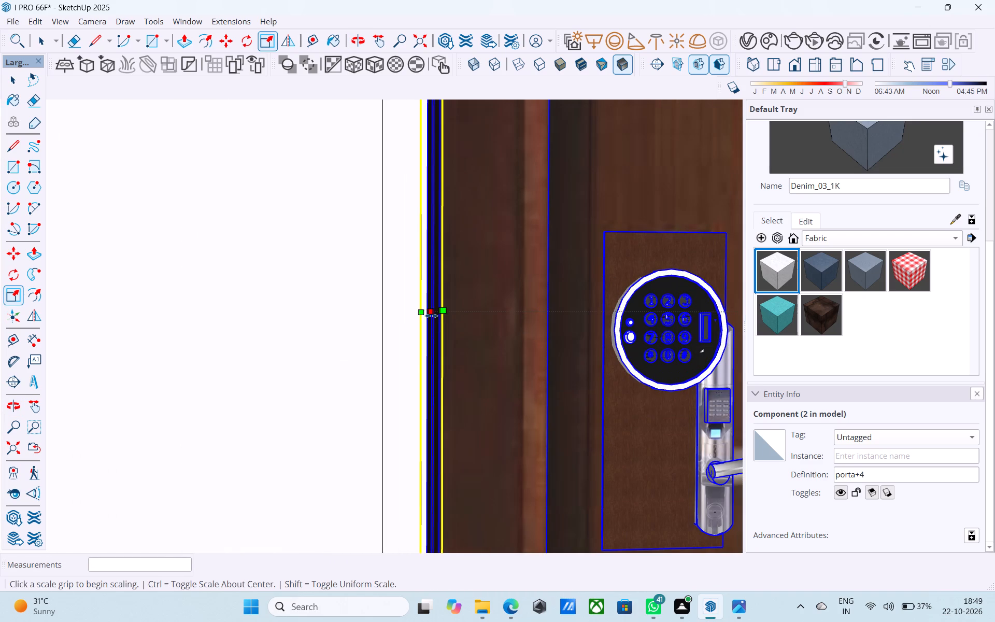
left_click(431, 316)
left_click(391, 310)
scroll(349, 280, "down", 5)
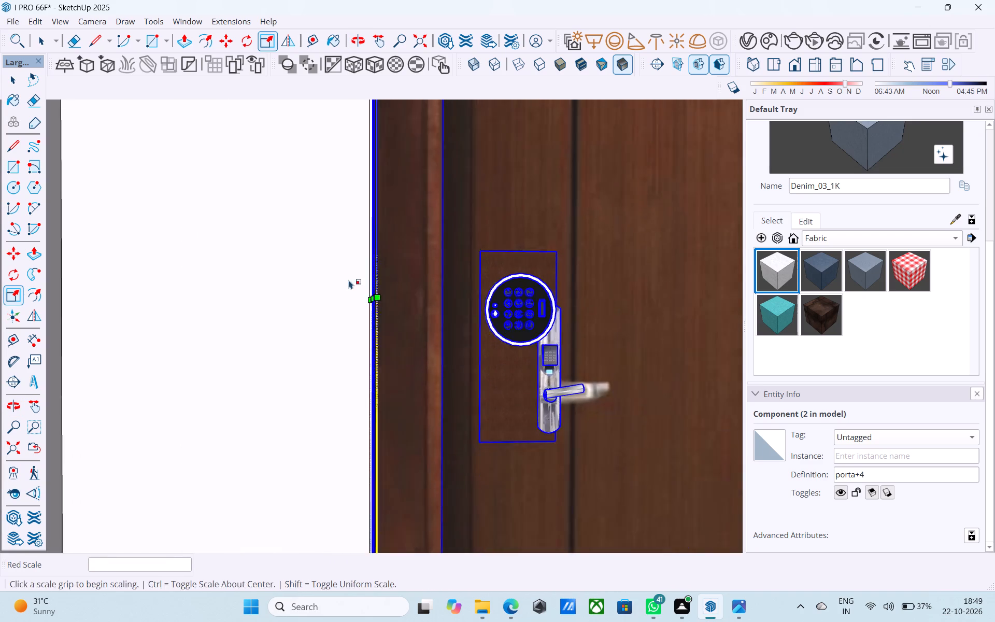
middle_click_drag(349, 280, 237, 280)
scroll(274, 246, "down", 20)
scroll(274, 246, "down", 1)
key("space")
Scale the ground-floor porch door's width on the side opposite the handle to fit the doorway frame's edge.
scroll(329, 254, "down", 4)
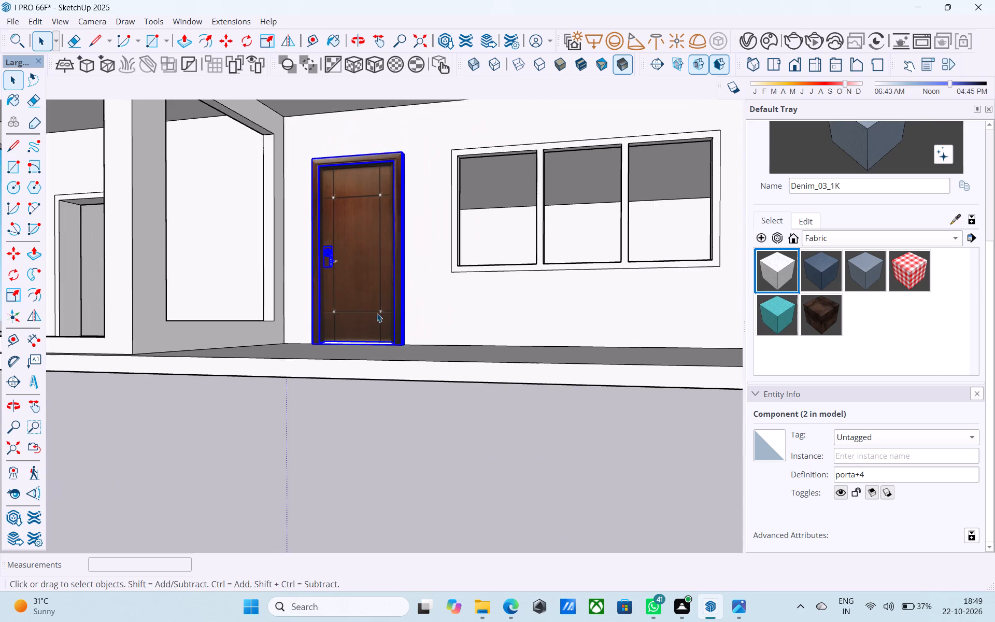
middle_click_drag(380, 326, 399, 388)
scroll(428, 352, "up", 1)
scroll(445, 332, "down", 5)
scroll(450, 330, "up", 11)
key("s")
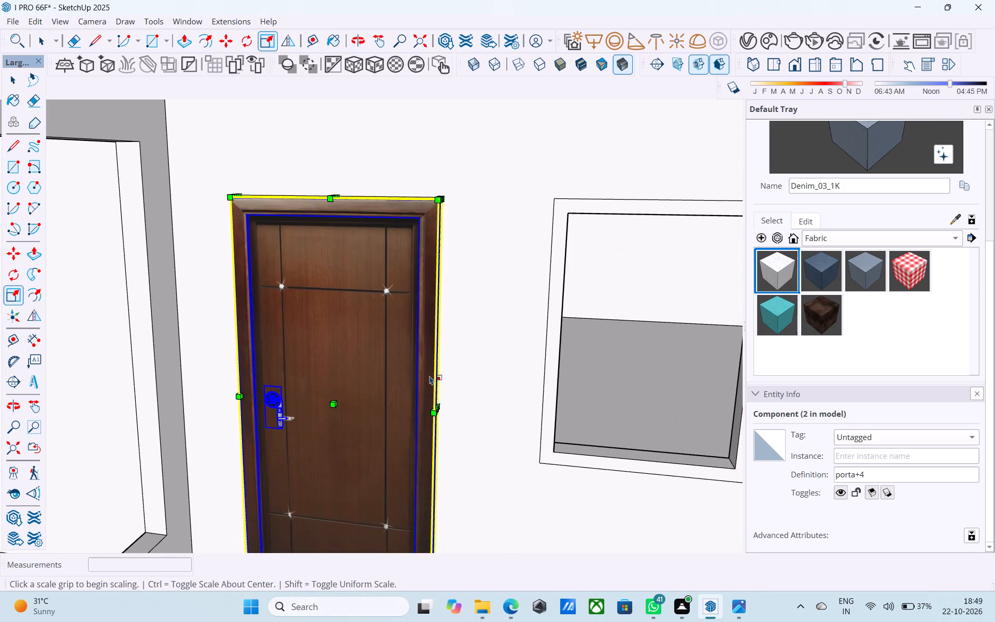
middle_click_drag(430, 376, 401, 371)
scroll(416, 421, "up", 4)
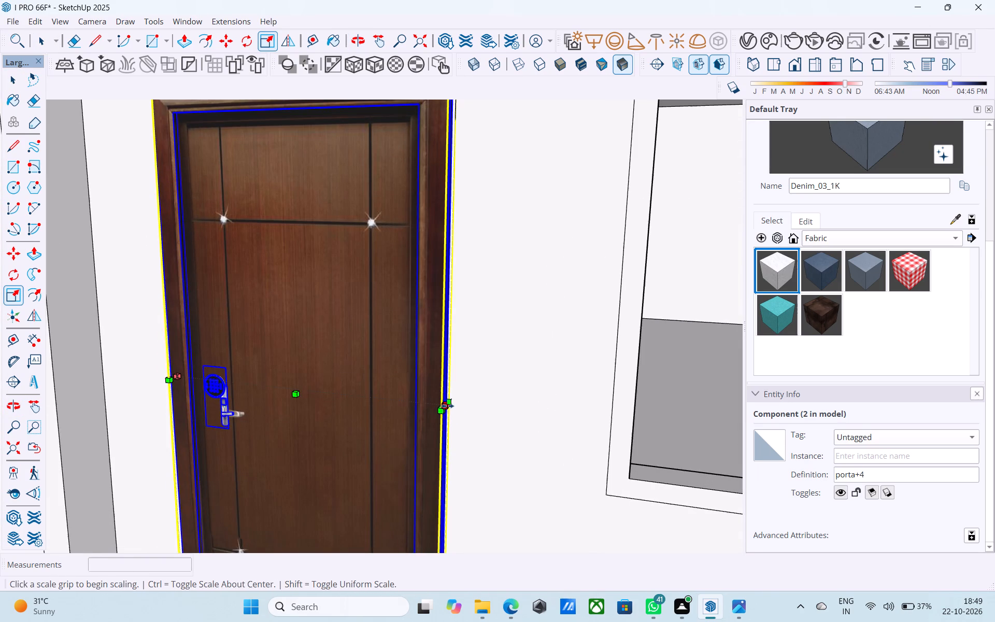
left_click(447, 406)
left_click(423, 386)
key("space")
scroll(450, 280, "down", 12)
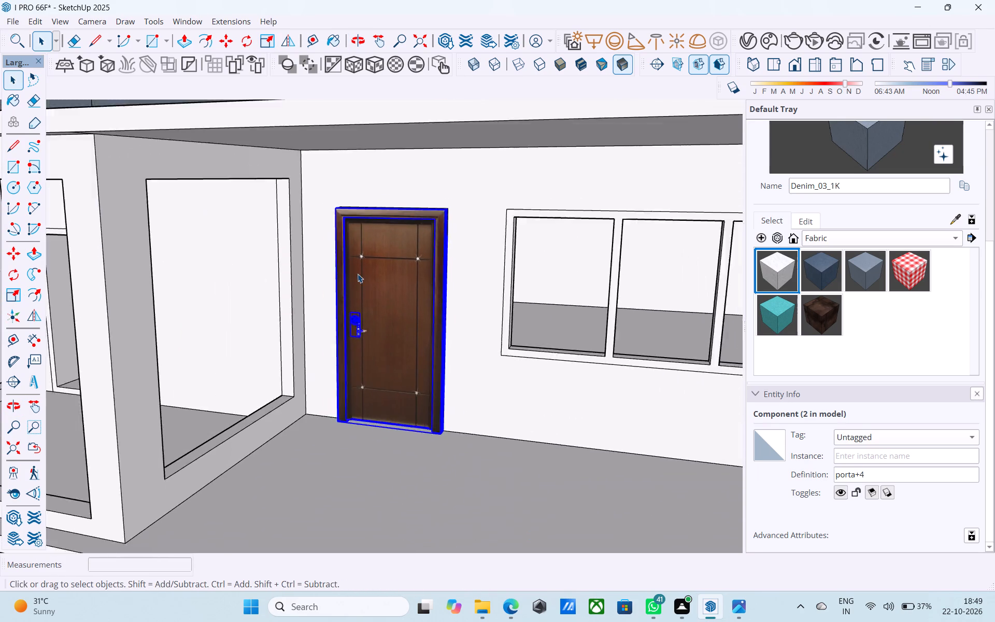
scroll(358, 274, "down", 8)
middle_click_drag(333, 292, 369, 294)
left_click(626, 287)
Copy the spare door standing in front of the house to the top corner of the first-floor balcony doorway.
scroll(412, 255, "down", 8)
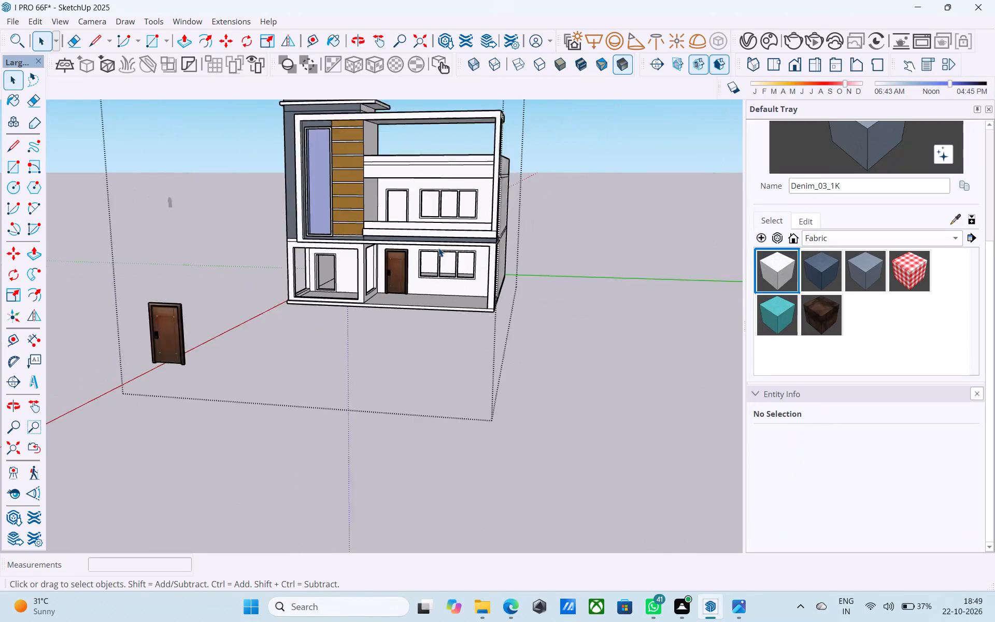
scroll(438, 248, "down", 2)
left_click(244, 321)
key("m")
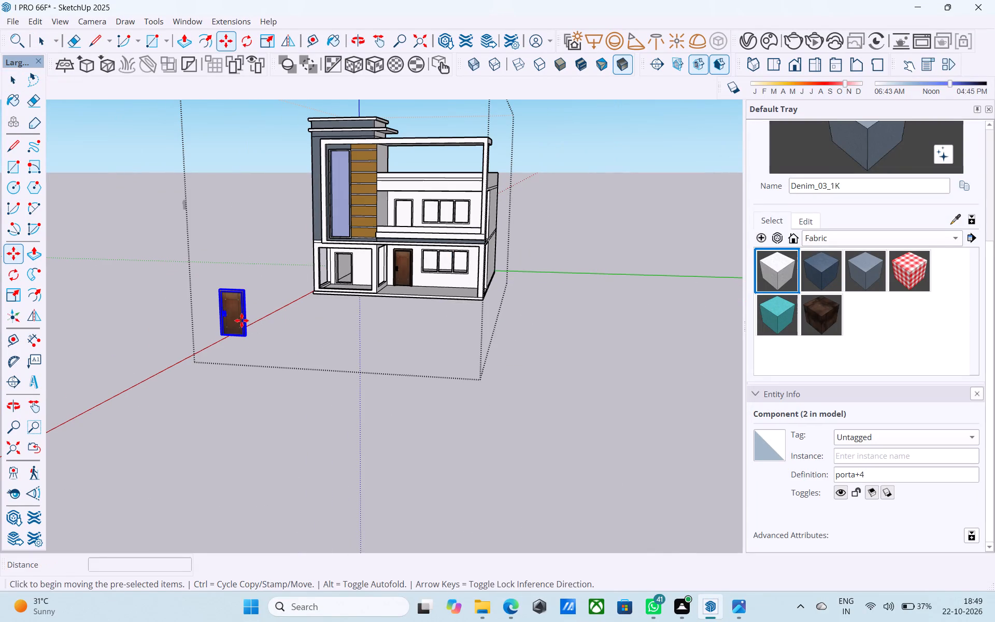
middle_click_drag(238, 314, 233, 319)
scroll(235, 309, "up", 14)
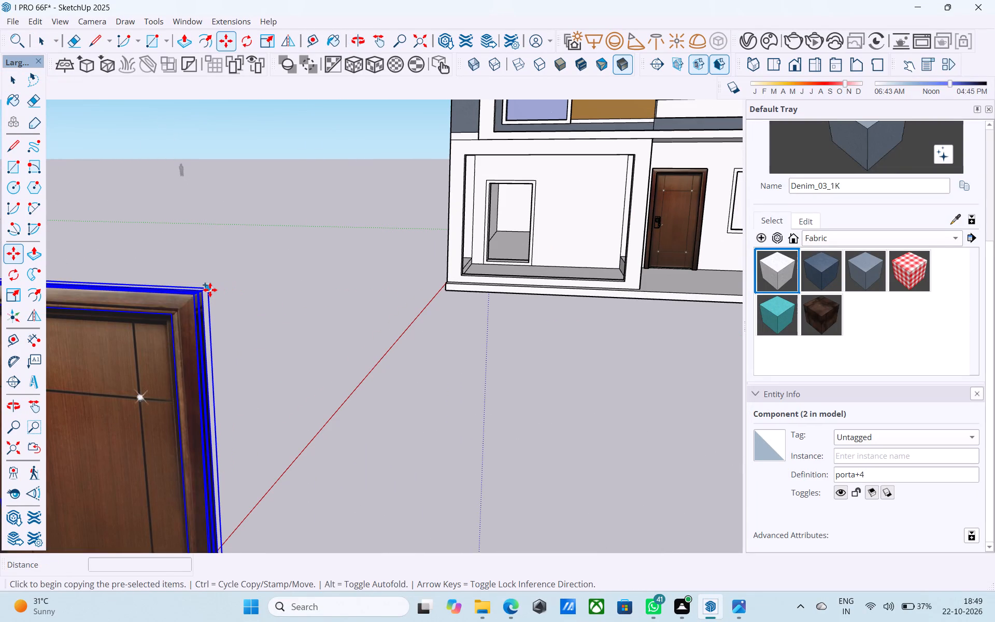
scroll(205, 290, "up", 3)
scroll(205, 290, "down", 2)
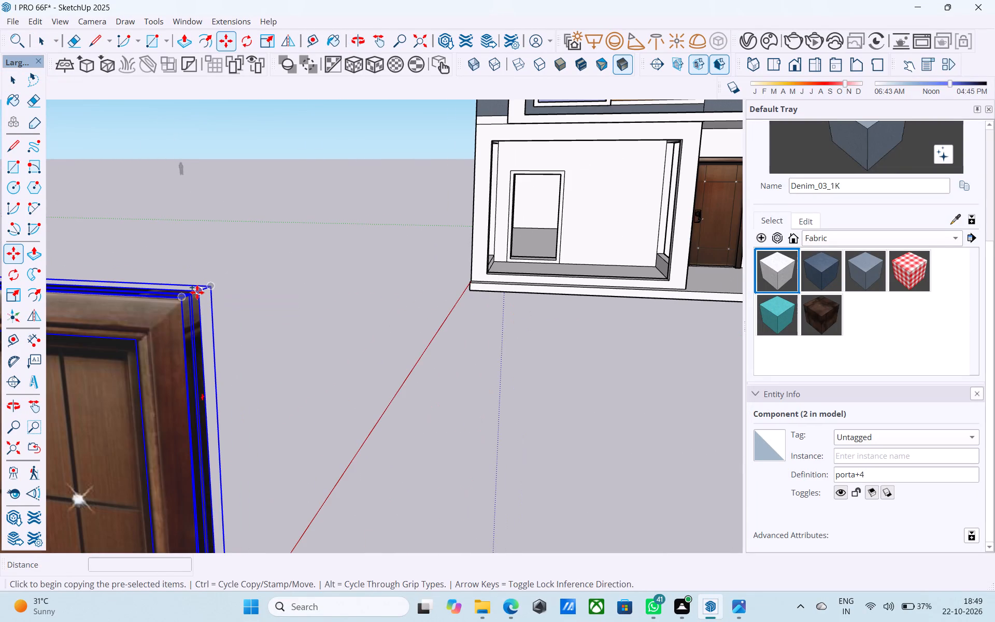
left_click(197, 292)
scroll(252, 249, "down", 8)
middle_click_drag(308, 245, 69, 360, "shift")
middle_click_drag(399, 221, 347, 274)
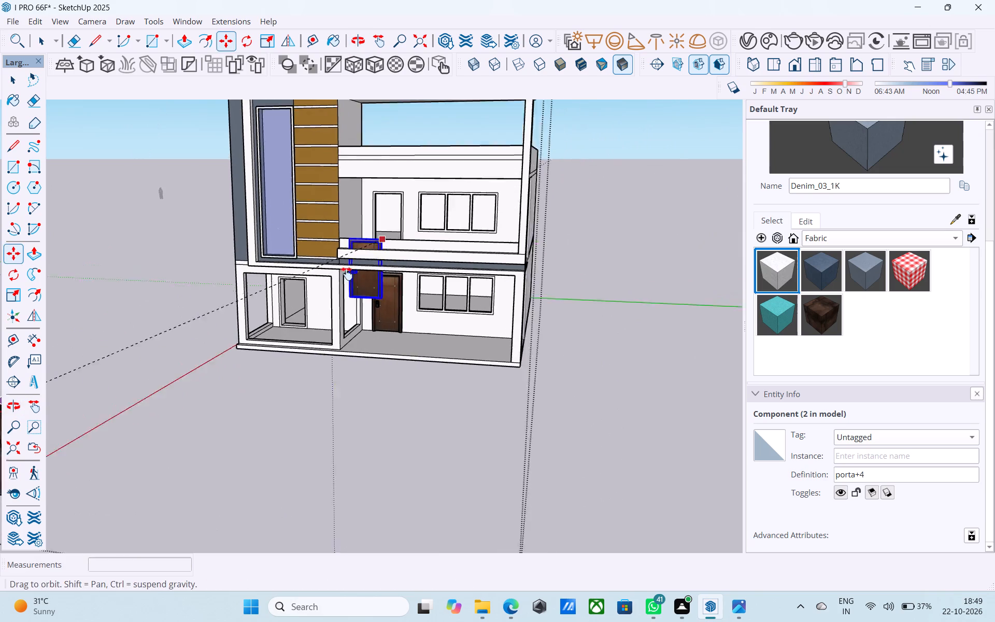
middle_click_drag(347, 274, 315, 296)
scroll(323, 286, "up", 7)
scroll(337, 217, "up", 5)
left_click(343, 211)
Scale the first-floor door's height down to the balcony floor so it fills the doorway.
middle_click_drag(328, 345, 332, 300, "shift")
key("s")
scroll(292, 339, "up", 4)
middle_click_drag(298, 443, 321, 390)
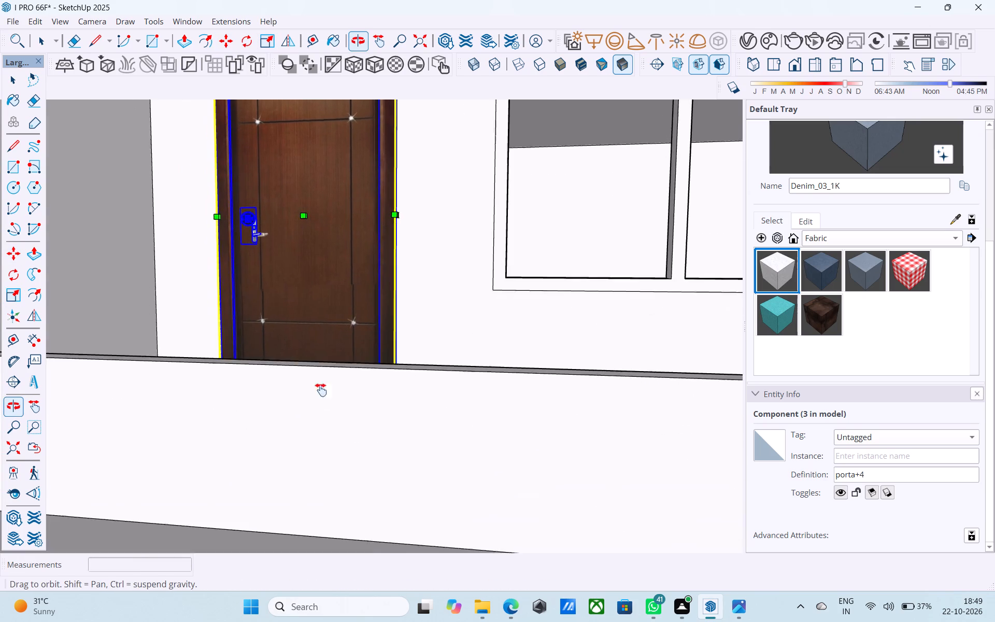
middle_click_drag(321, 390, 295, 434)
scroll(378, 322, "up", 4)
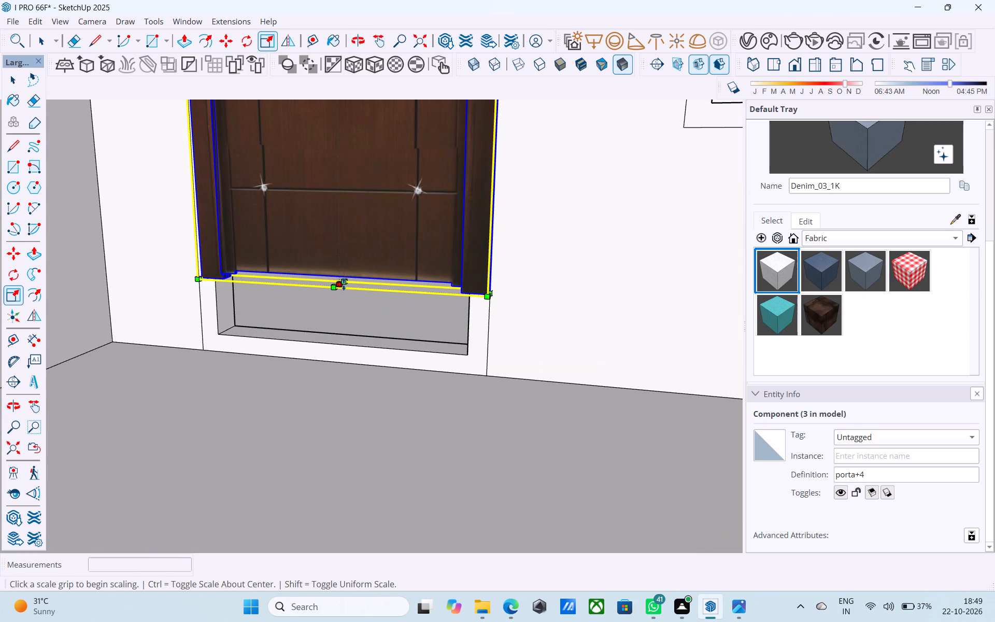
left_click(344, 284)
left_click(342, 377)
scroll(344, 363, "down", 10)
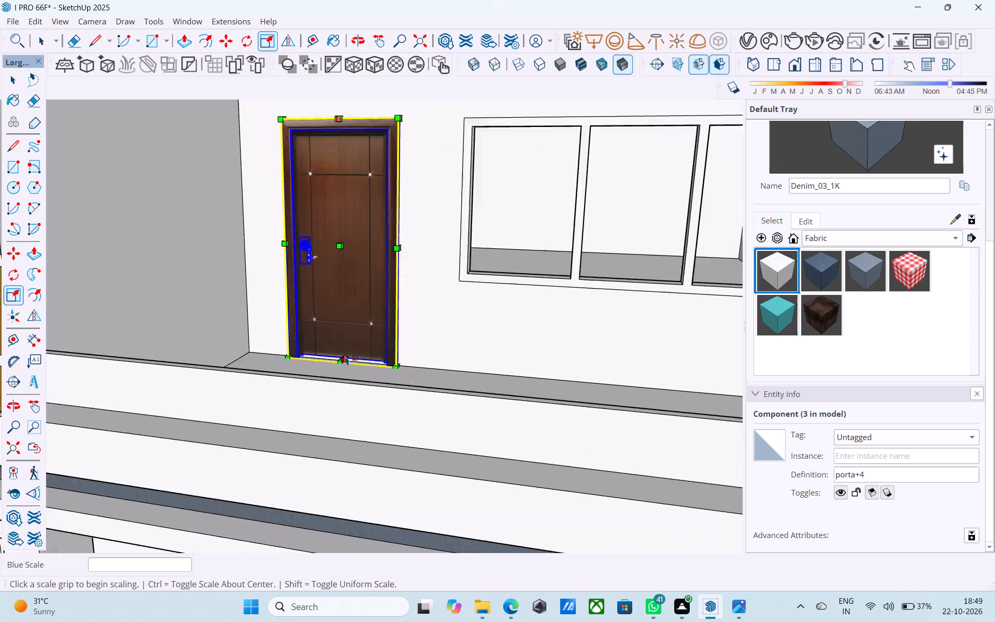
scroll(345, 356, "down", 6)
middle_click_drag(348, 349, 453, 297, "shift")
key("space")
Copy the first-floor balcony door to the top corner of the ground-floor doorway in the framed bay below the tall glass panel.
scroll(450, 287, "down", 4)
middle_click_drag(444, 288, 418, 306)
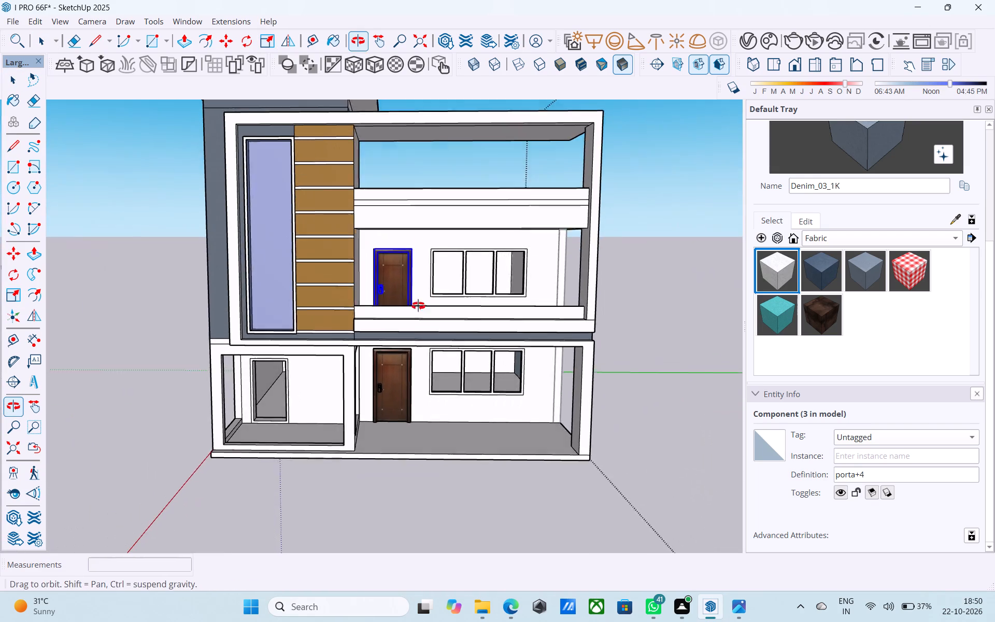
middle_click_drag(418, 306, 415, 311)
key("m")
scroll(369, 251, "up", 1, "ctrl")
scroll(369, 251, "up", 3)
left_click(368, 251)
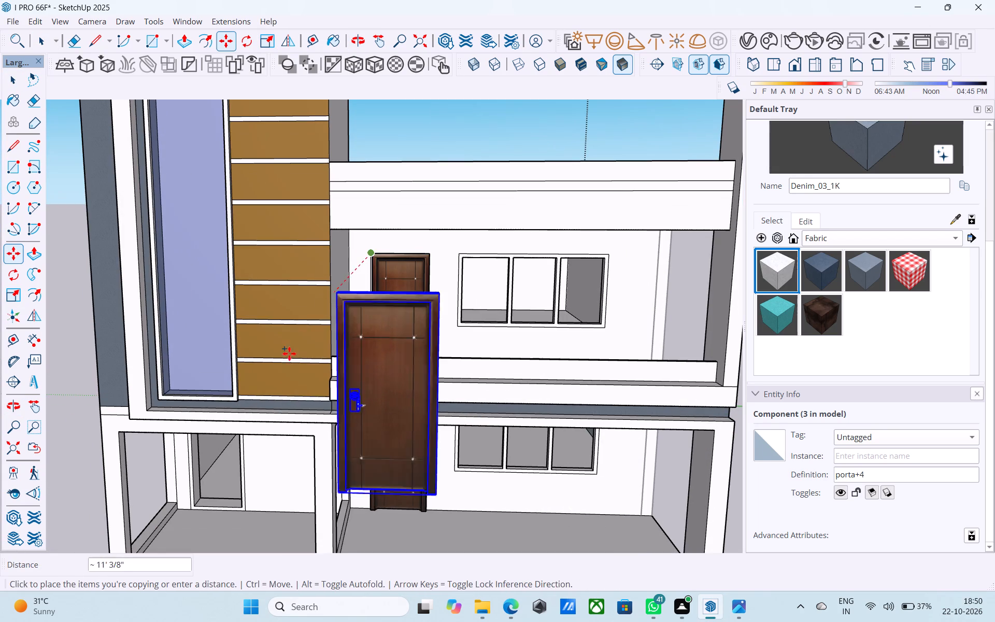
middle_click_drag(249, 397, 322, 310)
scroll(281, 360, "up", 6)
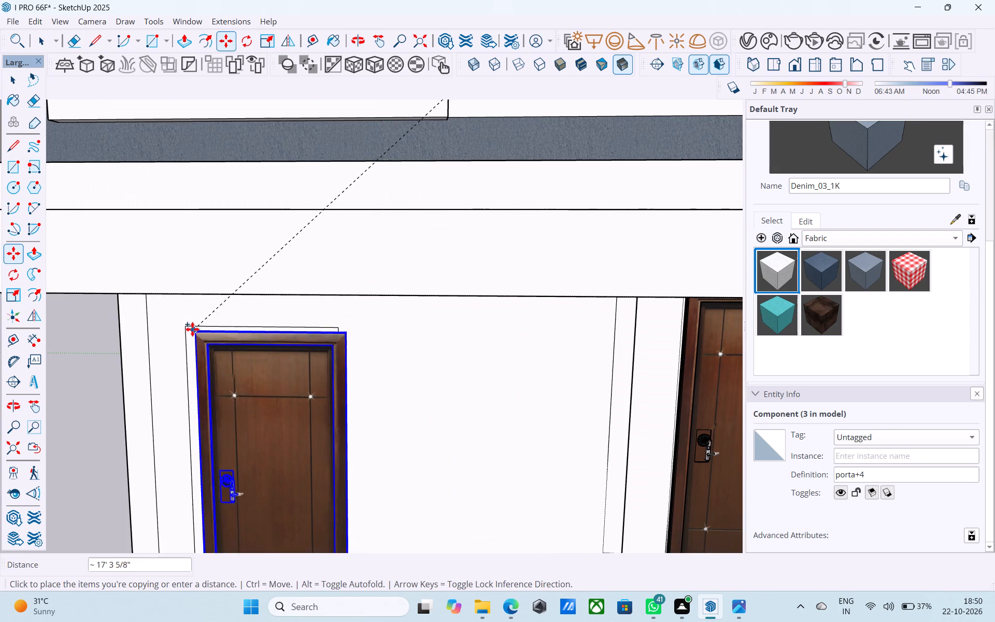
left_click(191, 329)
Scale the copied door's height from its bottom edge up to the floor of the ground-floor bay so it fits the doorway.
scroll(203, 311, "down", 7)
middle_click_drag(221, 323, 414, 296)
scroll(222, 232, "down", 5)
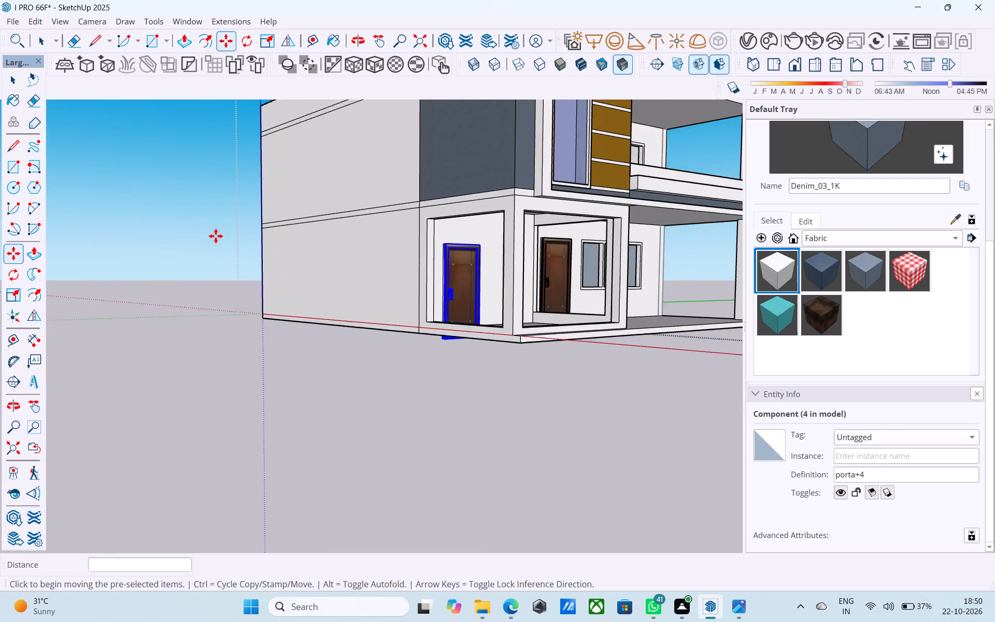
scroll(216, 236, "down", 4)
middle_click_drag(395, 265, 252, 320)
scroll(337, 363, "up", 6)
scroll(295, 384, "up", 8)
middle_click_drag(288, 389, 329, 304)
scroll(329, 299, "up", 1)
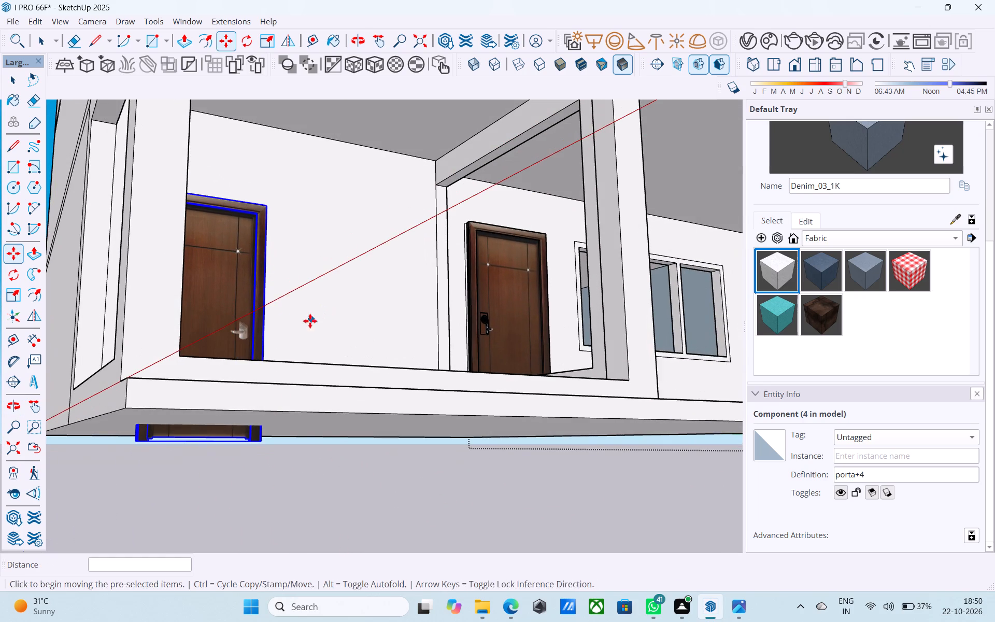
key("s")
scroll(208, 445, "up", 7)
scroll(191, 441, "down", 5)
middle_click_drag(200, 428, 224, 401)
left_click(399, 176)
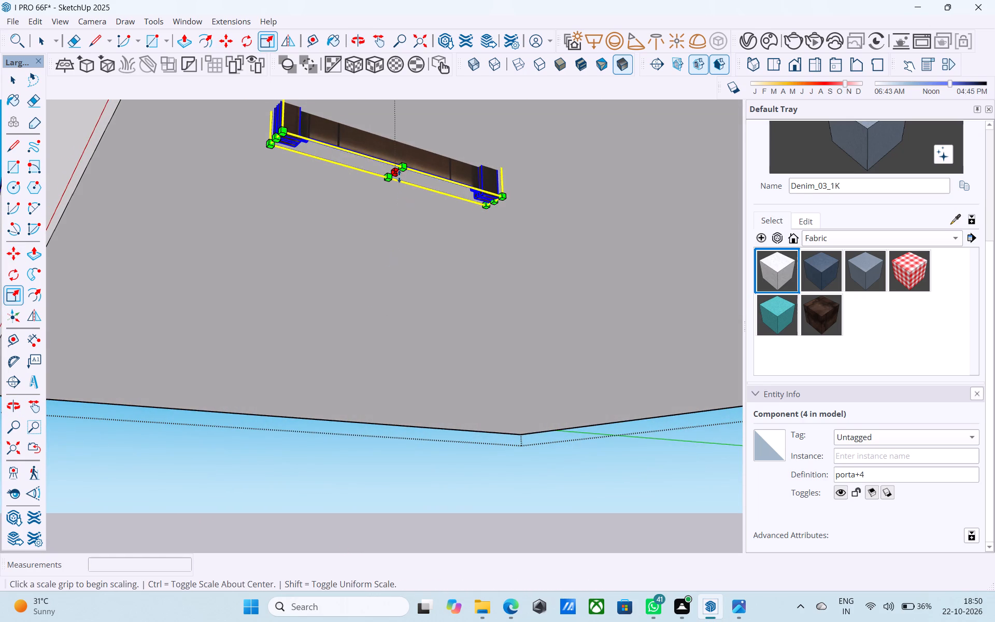
scroll(414, 151, "down", 4)
middle_click_drag(414, 151, 289, 379)
middle_click_drag(402, 188, 307, 331)
left_click(321, 274)
scroll(321, 274, "down", 3)
scroll(321, 274, "up", 1)
scroll(321, 274, "down", 2)
key("space")
Save the model, purging its unused components, materials, environments, styles and tags.
scroll(320, 273, "down", 11)
middle_click_drag(345, 260, 306, 254)
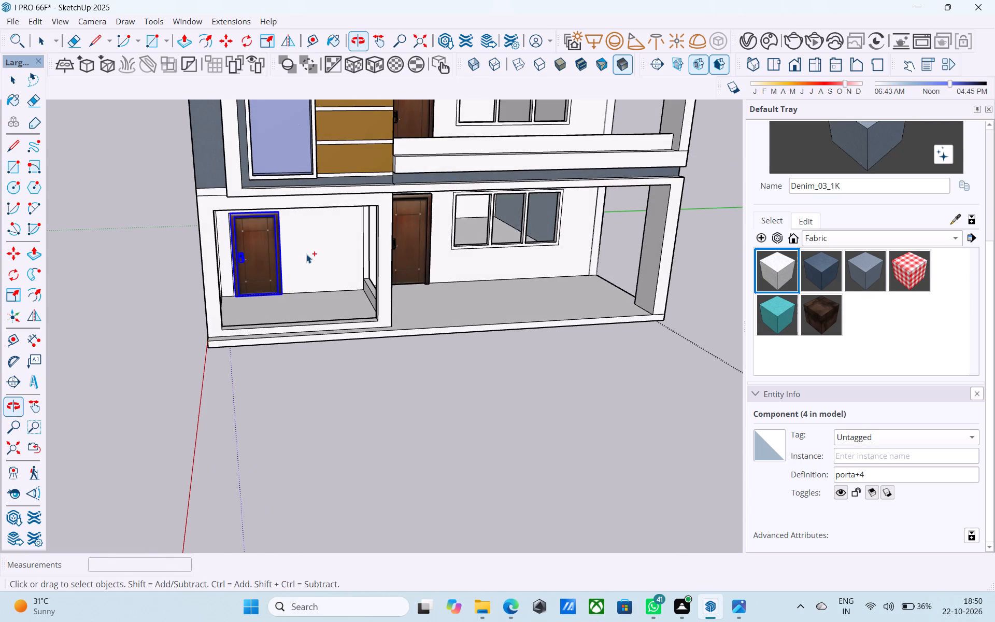
key("ctrl+s")
key("space")
key("ctrl+s")
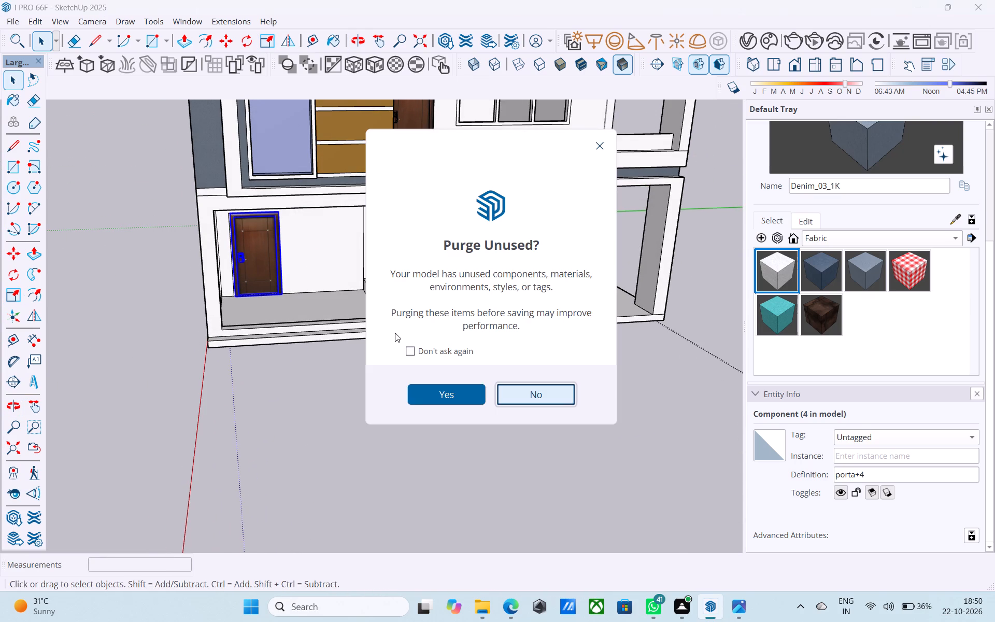
left_click(452, 388)
Examine the front facade with its fitted ground-floor and first-floor doors from above and from the front.
scroll(404, 374, "down", 5)
scroll(363, 319, "down", 5)
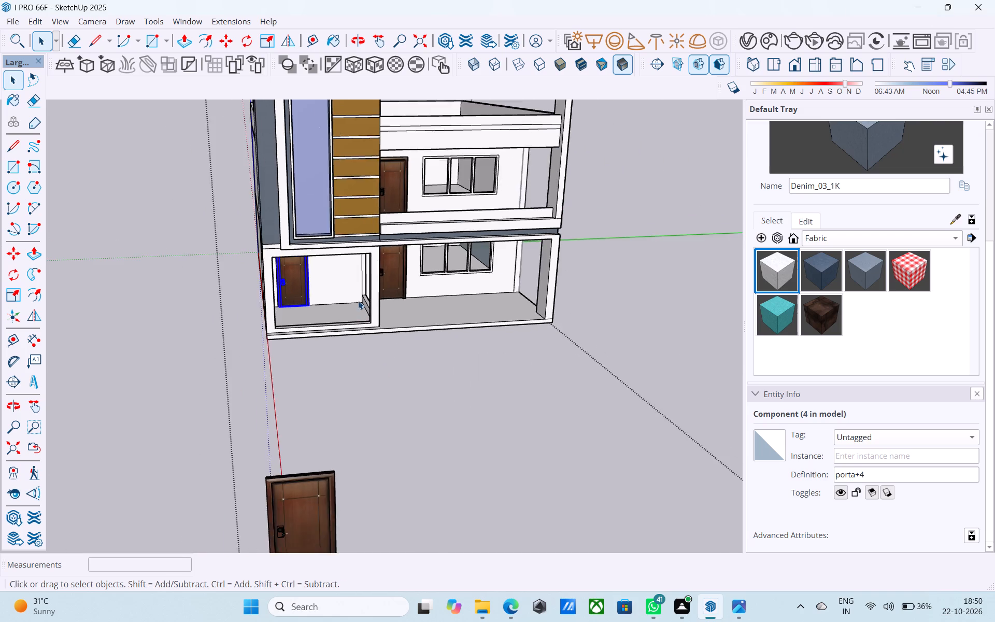
scroll(358, 301, "down", 1)
middle_click_drag(348, 312, 294, 331, "shift")
scroll(264, 202, "up", 5)
middle_click_drag(260, 203, 261, 217, "shift")
middle_click_drag(269, 180, 264, 203)
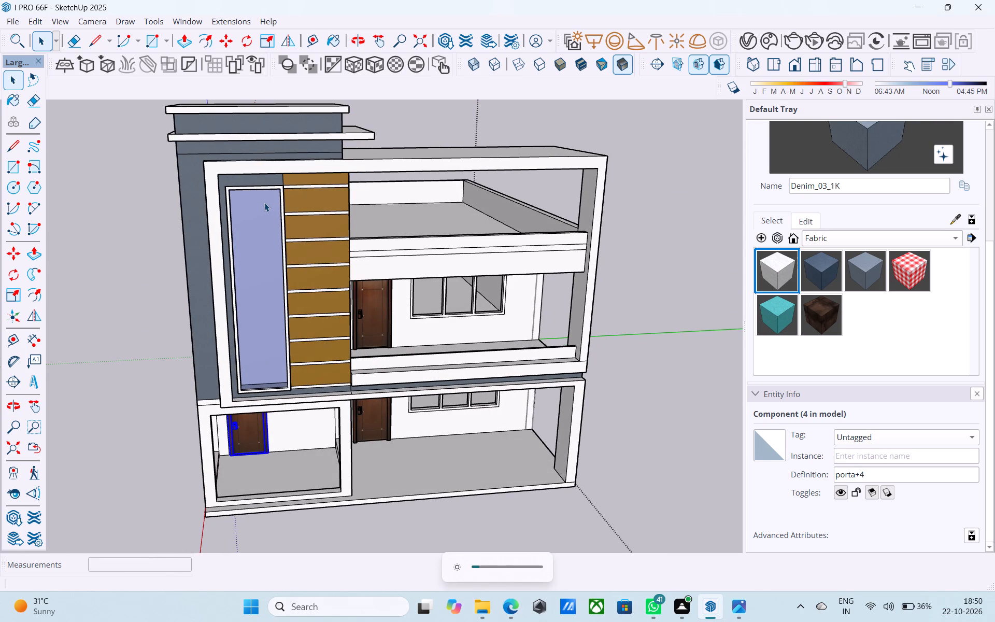
scroll(258, 199, "down", 5)
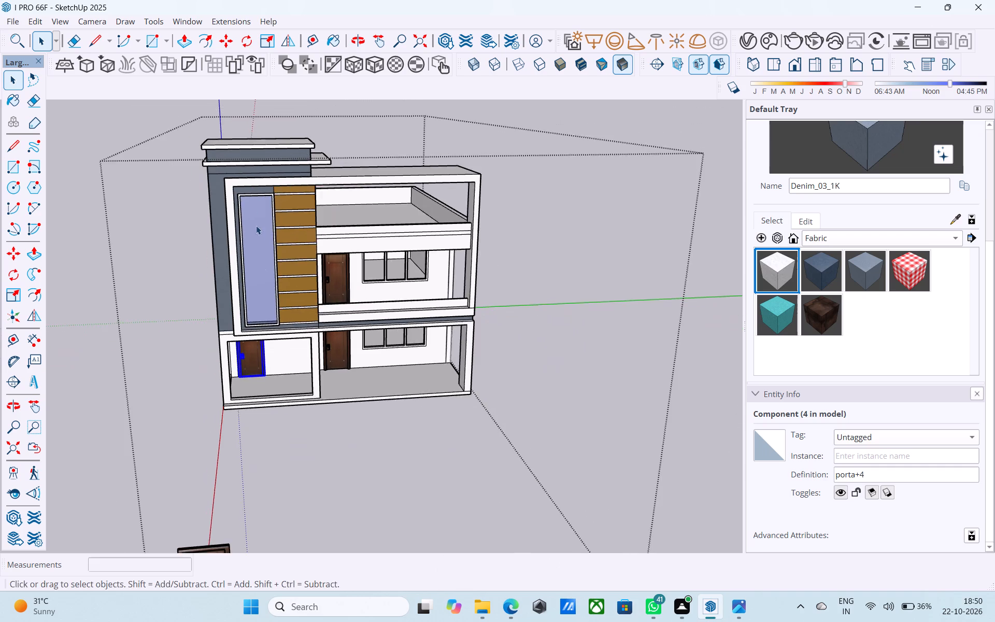
middle_click_drag(249, 234, 233, 177)
scroll(301, 211, "up", 8)
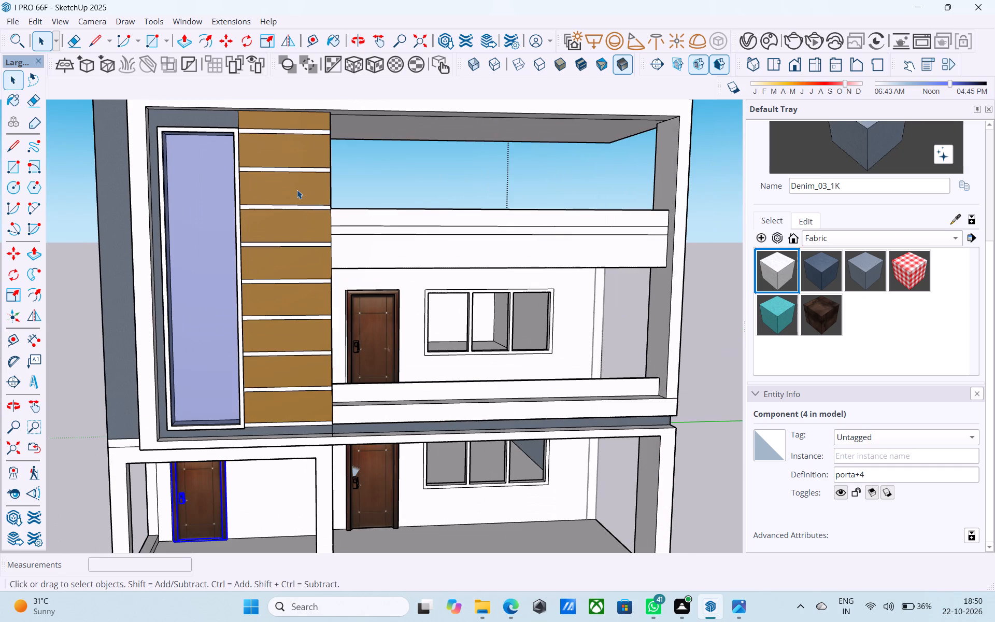
Delete the spare wooden door standing in front of the house.
scroll(297, 189, "down", 10)
middle_click_drag(293, 198, 271, 216)
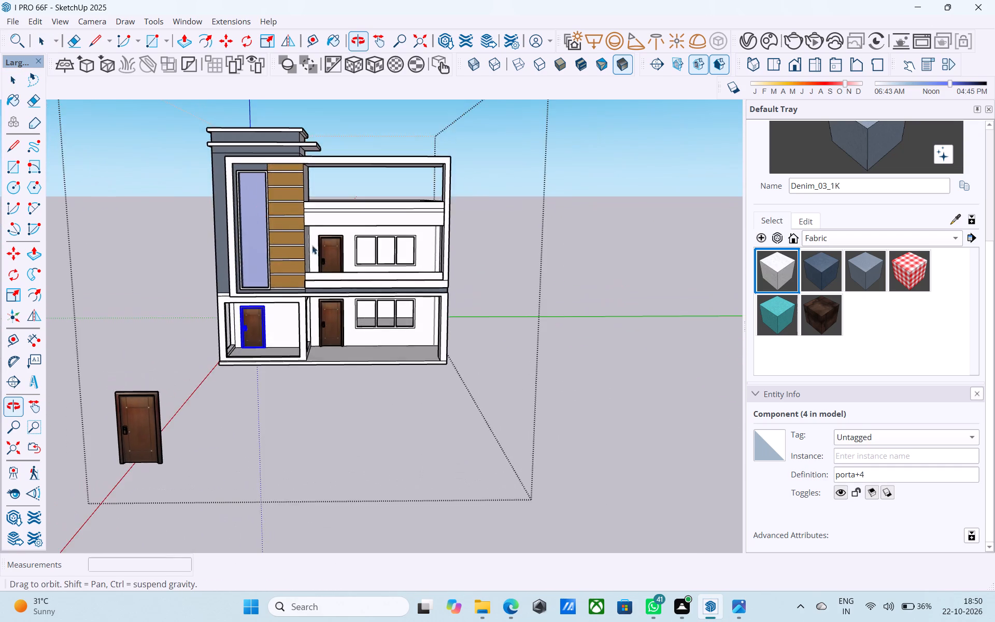
middle_click_drag(321, 256, 252, 276)
middle_click_drag(268, 279, 293, 248)
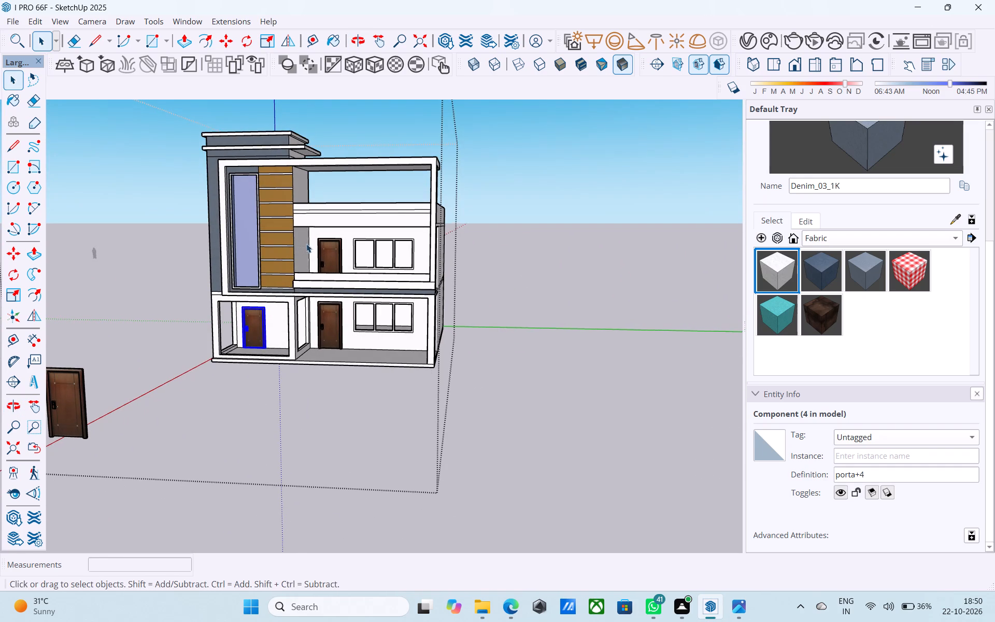
middle_click_drag(307, 248, 338, 251)
scroll(254, 379, "down", 1)
left_click_drag(171, 436, 124, 409)
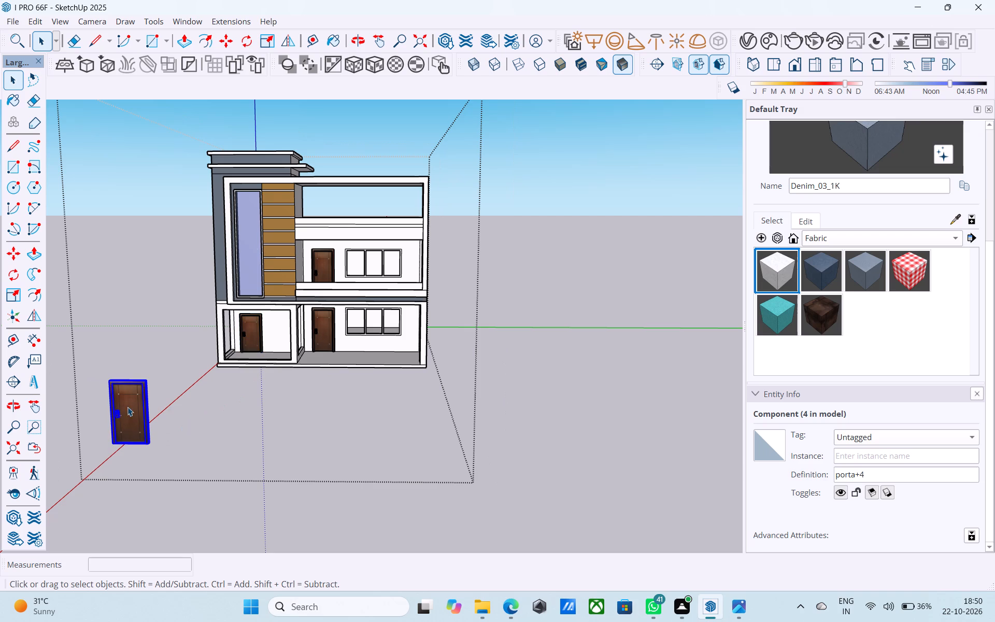
key("Delete")
Examine the house from the front and the tower side, checking the facade frame, ground-floor bays, doors and windows.
scroll(164, 382, "down", 4)
middle_click_drag(169, 381, 318, 355)
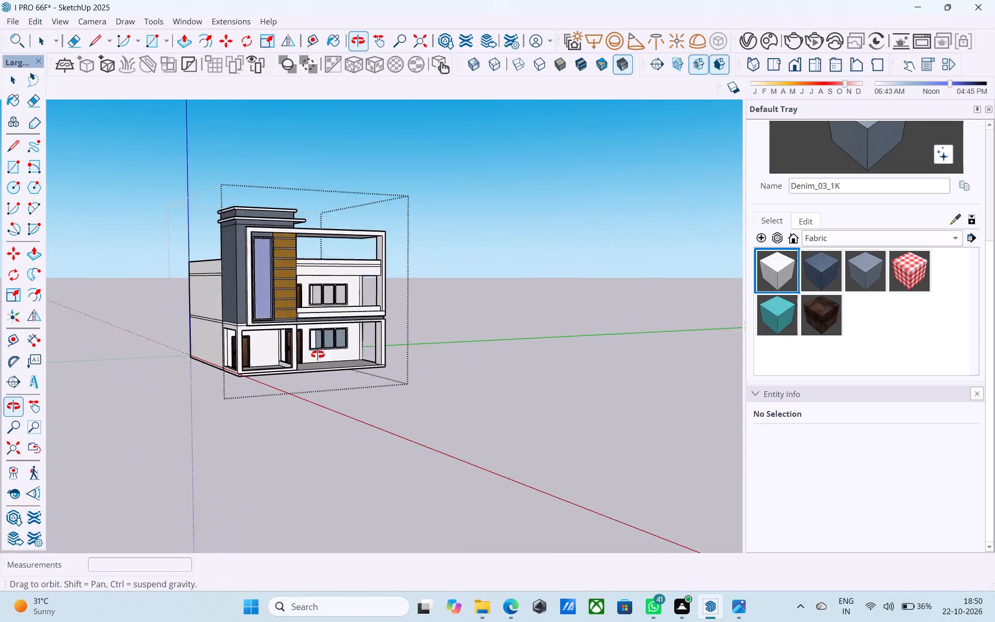
middle_click_drag(318, 355, 209, 407)
scroll(240, 353, "up", 5)
scroll(250, 322, "down", 4)
middle_click_drag(257, 351, 255, 343)
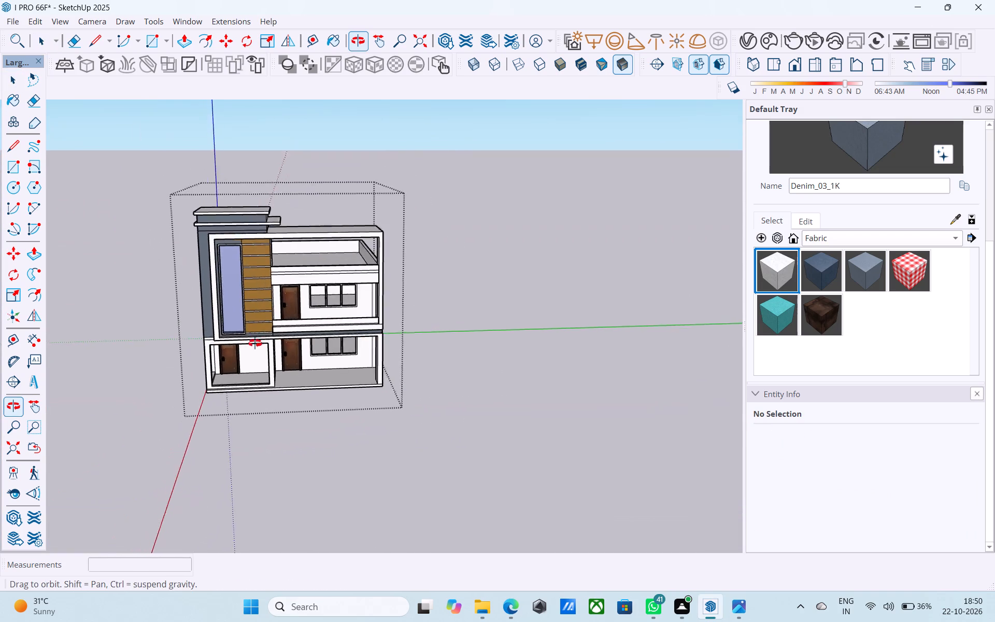
middle_click_drag(255, 343, 254, 344)
scroll(267, 338, "up", 7)
scroll(311, 353, "down", 1)
middle_click_drag(311, 354, 304, 323, "shift")
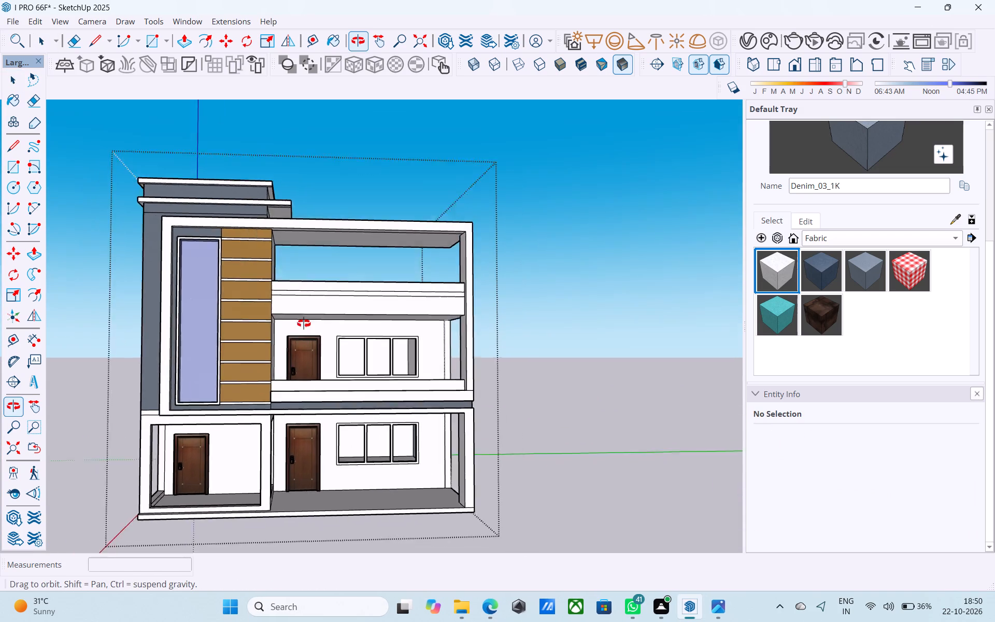
middle_click_drag(304, 323, 276, 347, "shift")
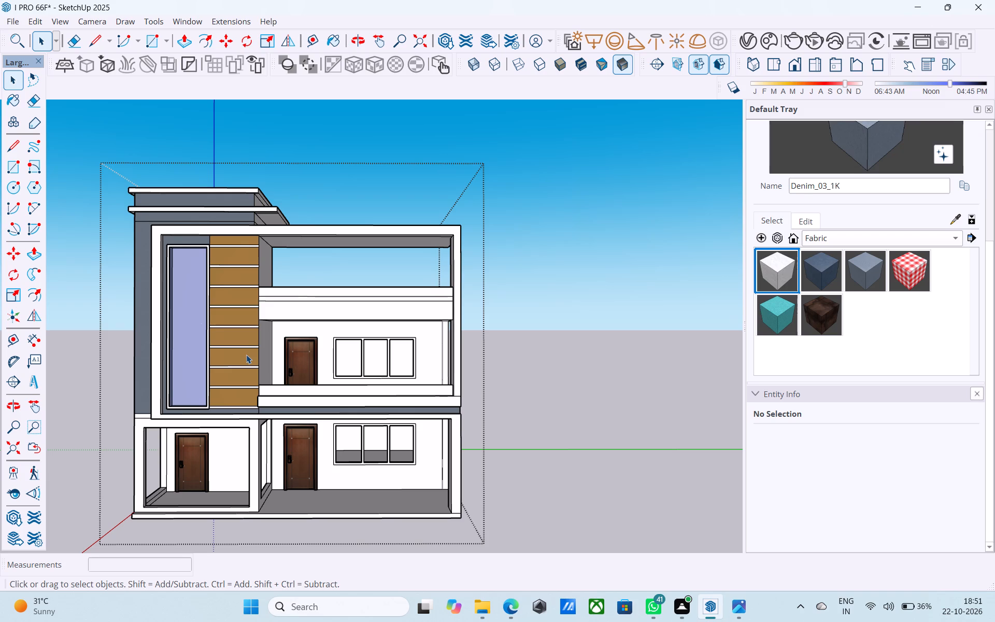
middle_click_drag(245, 354, 328, 387)
middle_click_drag(239, 367, 300, 384)
middle_click_drag(280, 380, 251, 350)
scroll(259, 355, "up", 2)
middle_click_drag(231, 384, 289, 334, "shift")
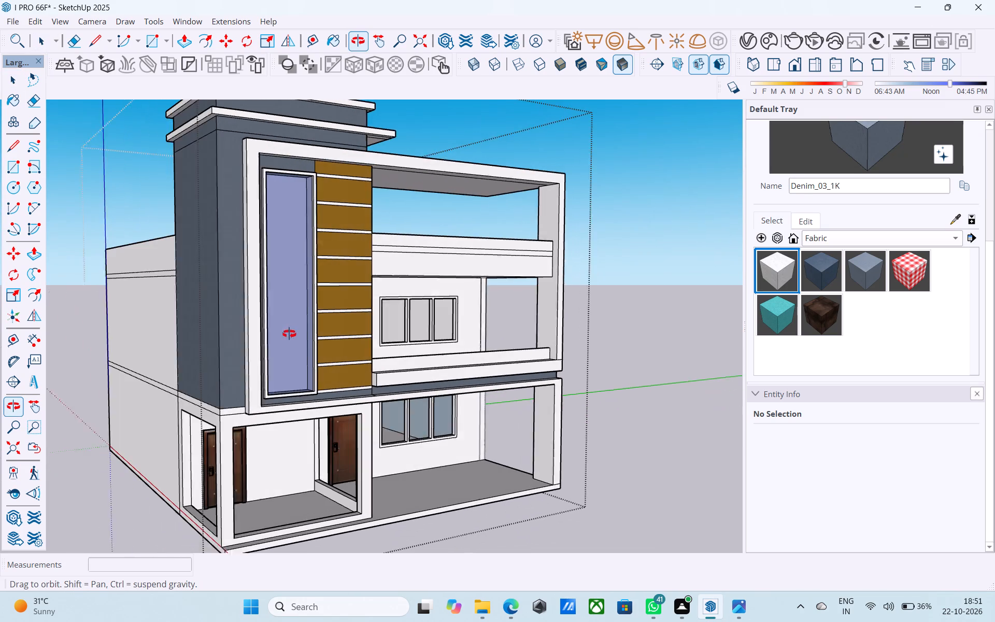
middle_click_drag(289, 334, 292, 333, "shift")
scroll(278, 350, "up", 4)
scroll(269, 364, "down", 3)
middle_click_drag(268, 364, 258, 312, "shift")
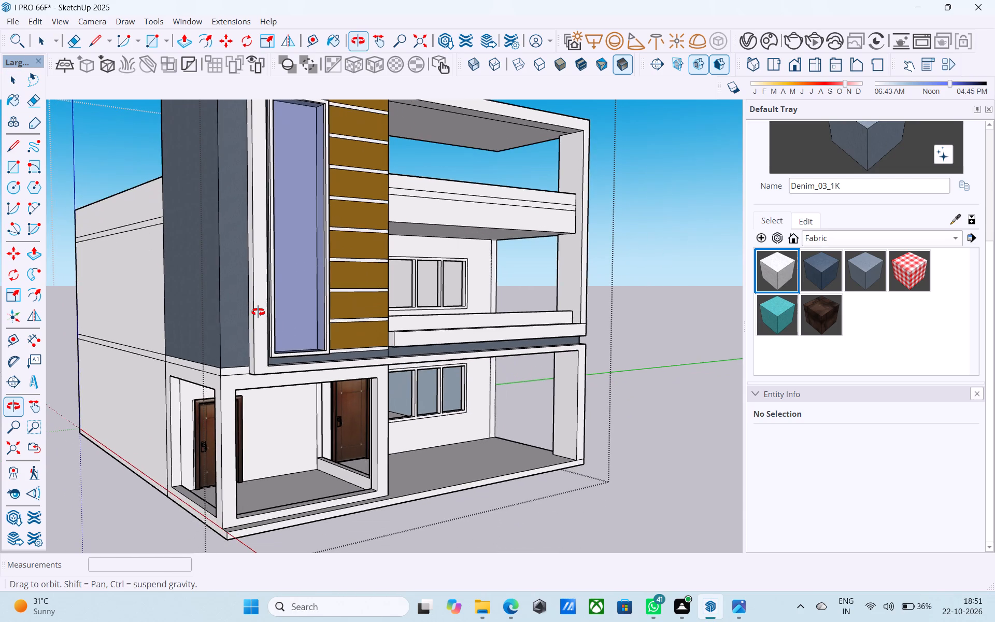
middle_click_drag(258, 312, 198, 337, "shift")
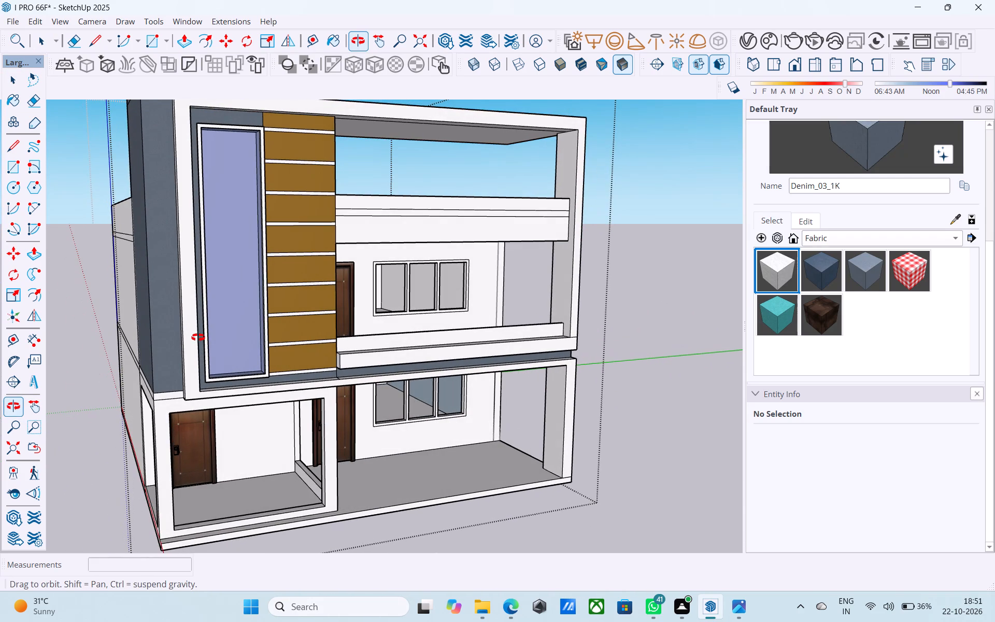
middle_click_drag(198, 337, 229, 337, "shift")
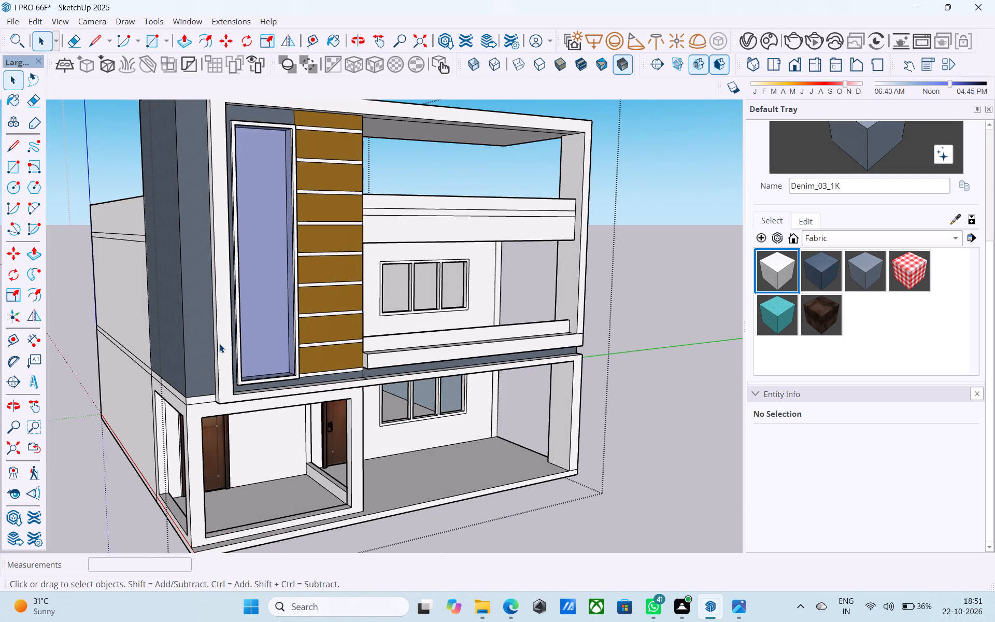
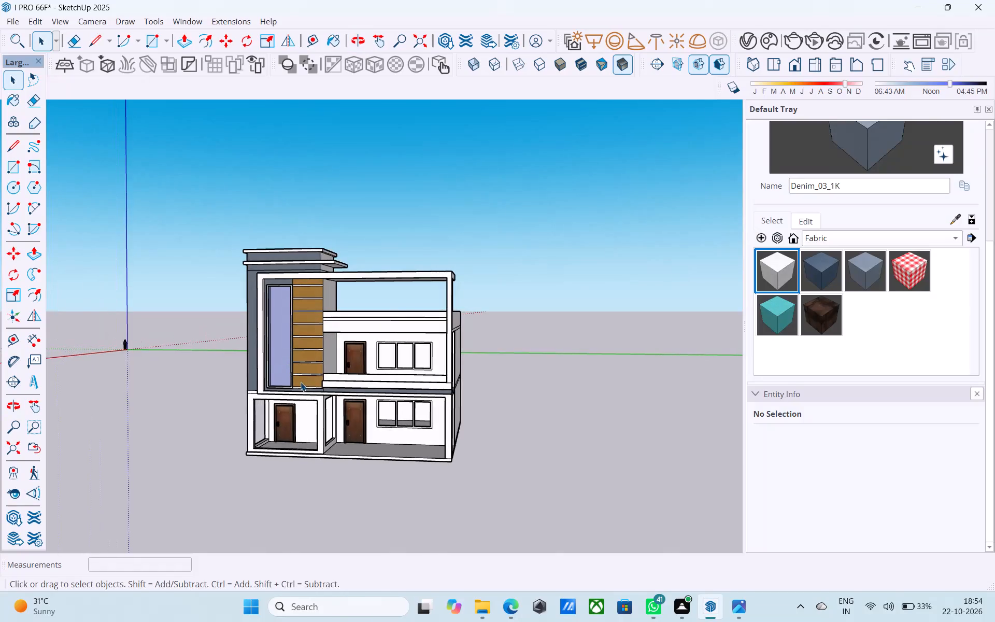
Examine the house's front facade and side wall from several angles, including the ground-floor porch.
middle_click_drag(306, 386, 294, 335)
scroll(305, 348, "down", 1)
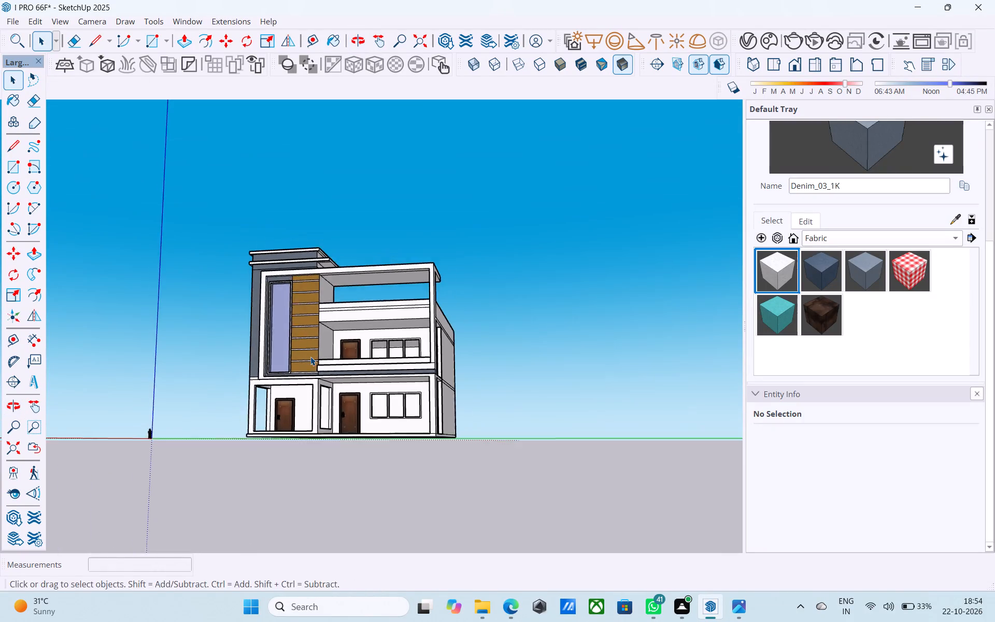
scroll(310, 357, "down", 2)
middle_click_drag(310, 358, 470, 442)
scroll(470, 442, "up", 5)
scroll(422, 433, "up", 3)
middle_click_drag(392, 431, 524, 457)
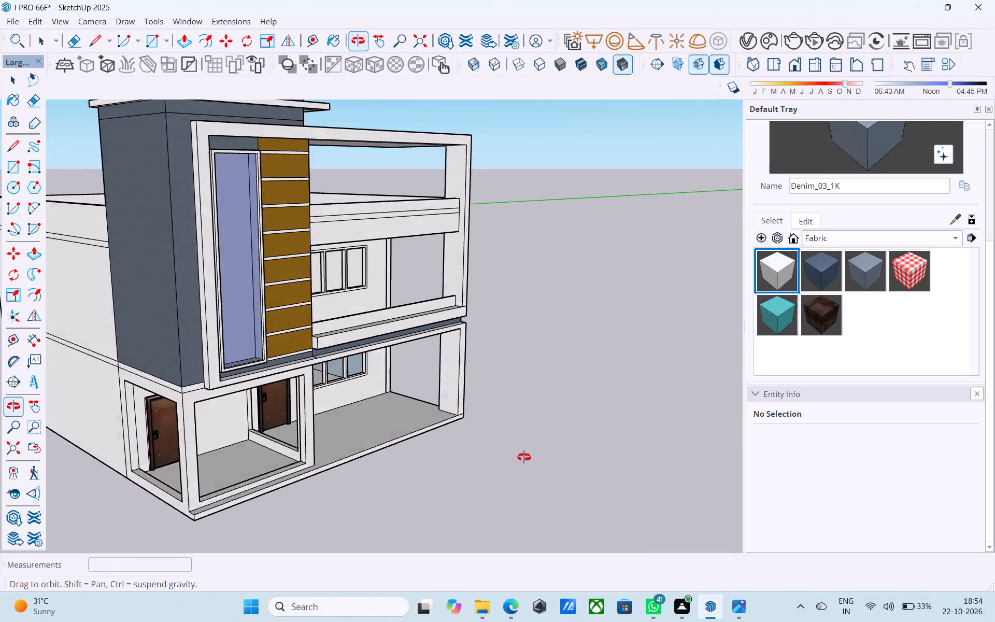
middle_click_drag(524, 457, 618, 442)
scroll(618, 442, "down", 1)
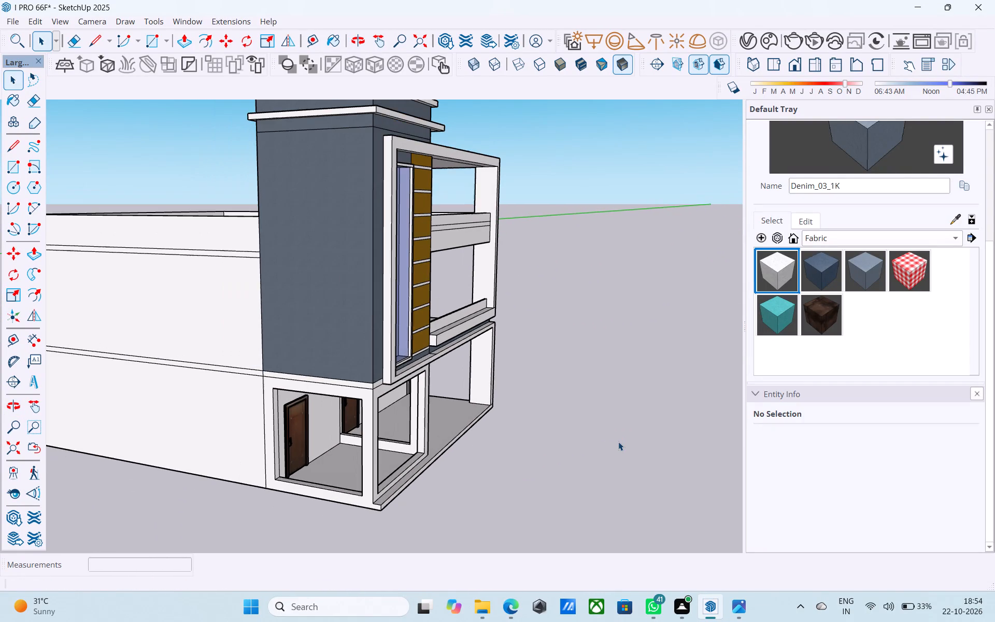
middle_click_drag(618, 442, 602, 447)
scroll(605, 448, "down", 4)
middle_click_drag(602, 448, 269, 458)
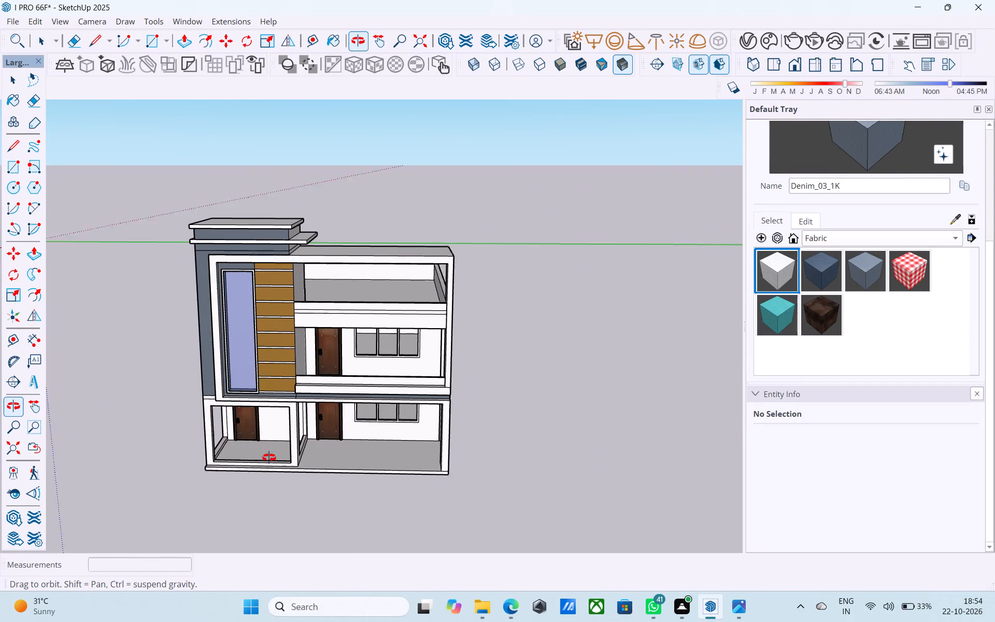
middle_click_drag(269, 458, 439, 450)
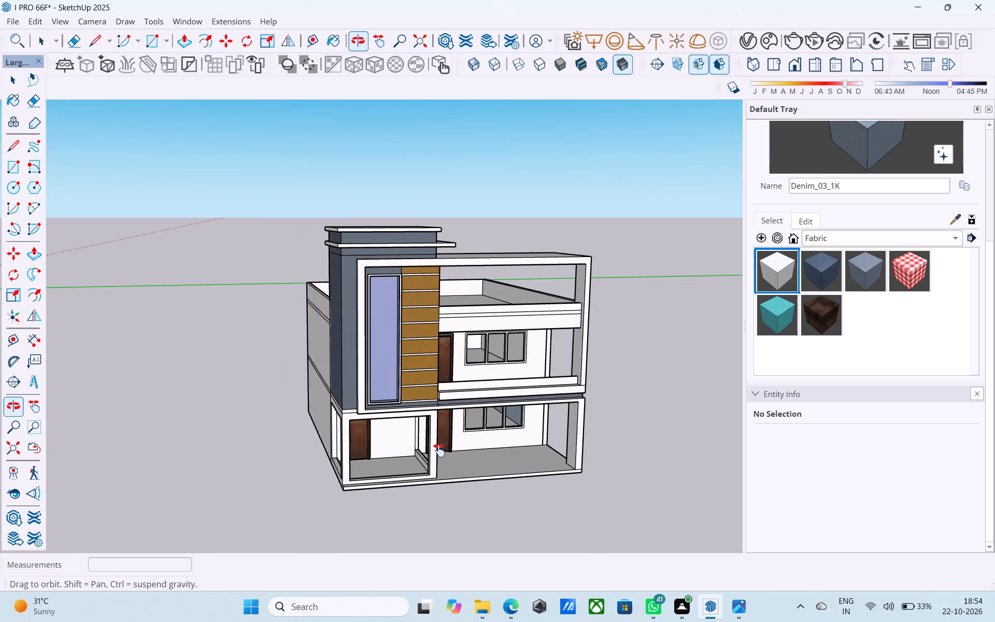
middle_click_drag(439, 450, 461, 433)
scroll(408, 442, "up", 4)
scroll(405, 439, "down", 4)
middle_click_drag(405, 439, 408, 453, "shift")
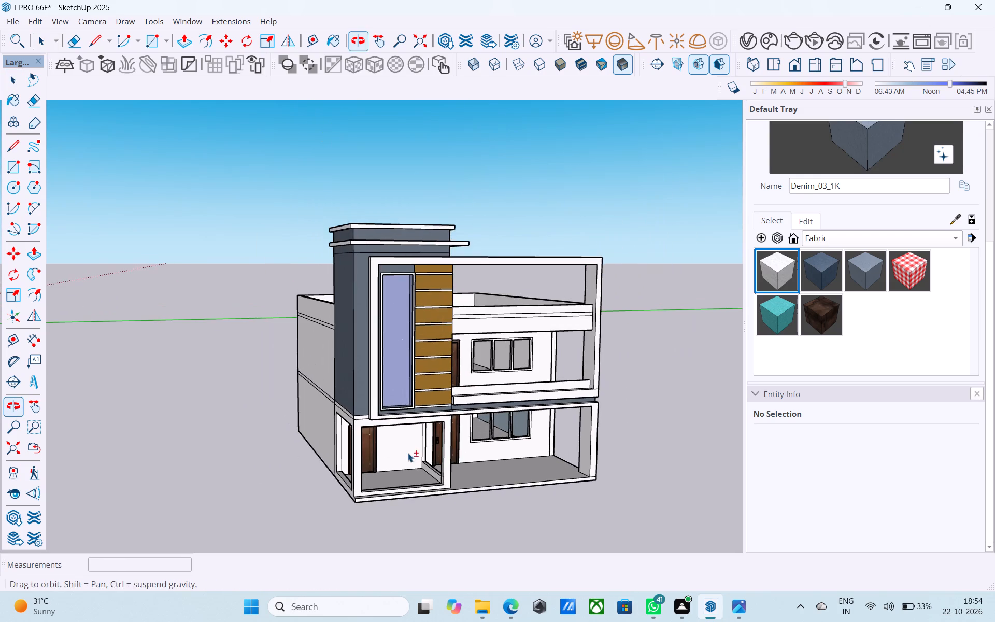
scroll(409, 451, "up", 2)
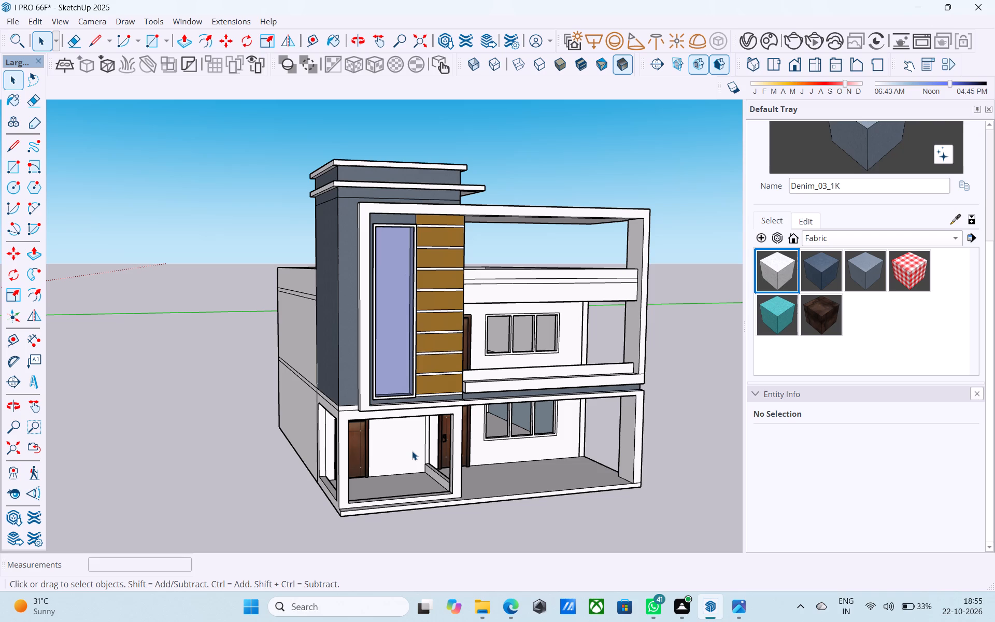
Open the building group for editing at the ground-floor porch's front corner.
middle_click_drag(414, 460, 413, 459)
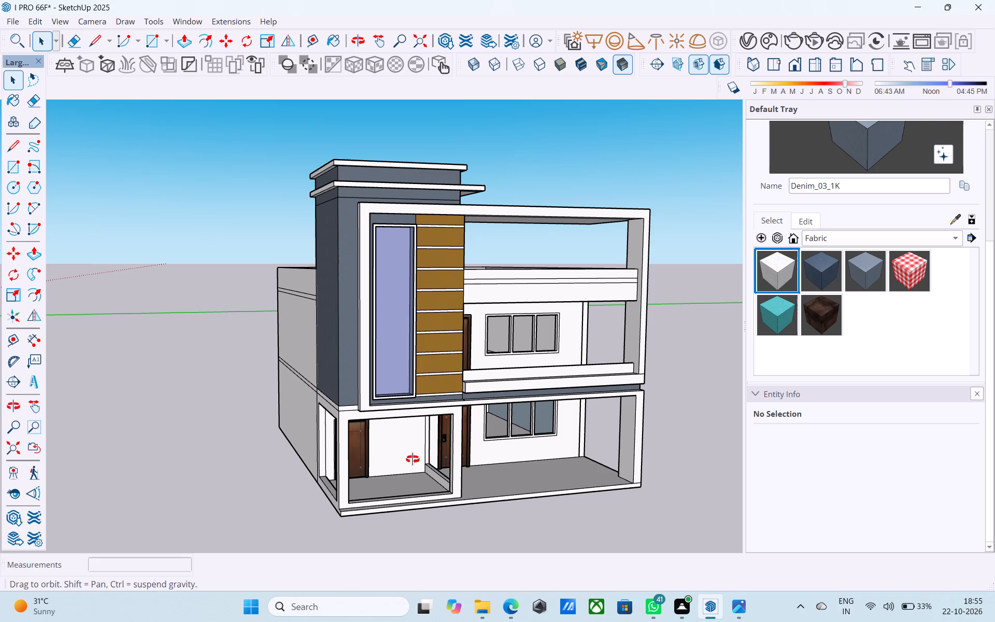
middle_click_drag(413, 459, 404, 444)
scroll(382, 492, "up", 3)
middle_click_drag(310, 522, 382, 565)
scroll(388, 566, "up", 2)
scroll(385, 511, "down", 5)
middle_click_drag(381, 447, 365, 421)
scroll(363, 421, "down", 5)
middle_click_drag(378, 489, 385, 519)
scroll(385, 519, "up", 15)
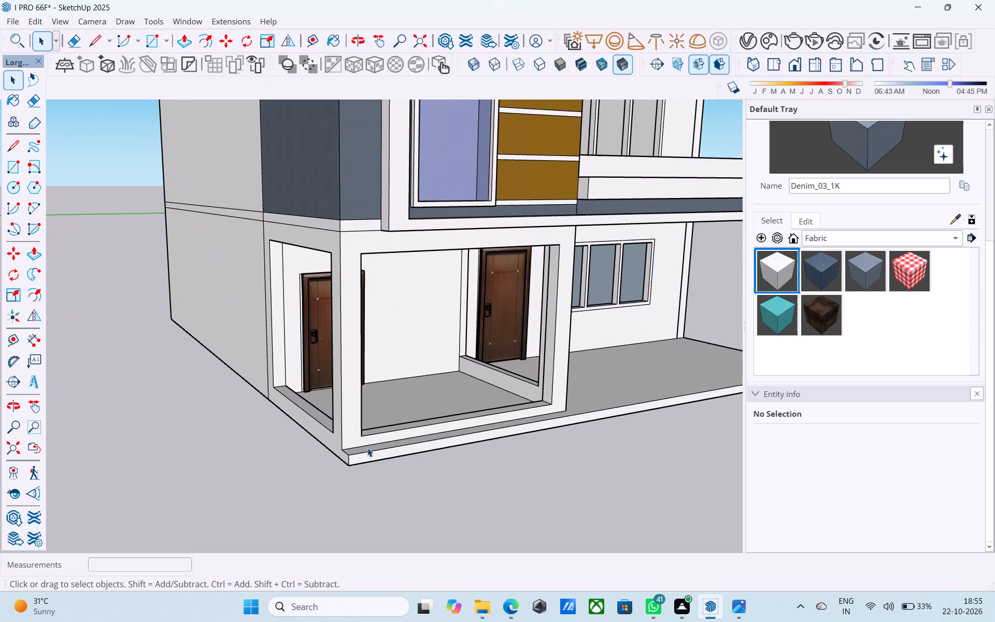
left_click(367, 448)
scroll(367, 448, "up", 8)
middle_click_drag(365, 450, 372, 486)
double_click(353, 456)
scroll(353, 455, "down", 4)
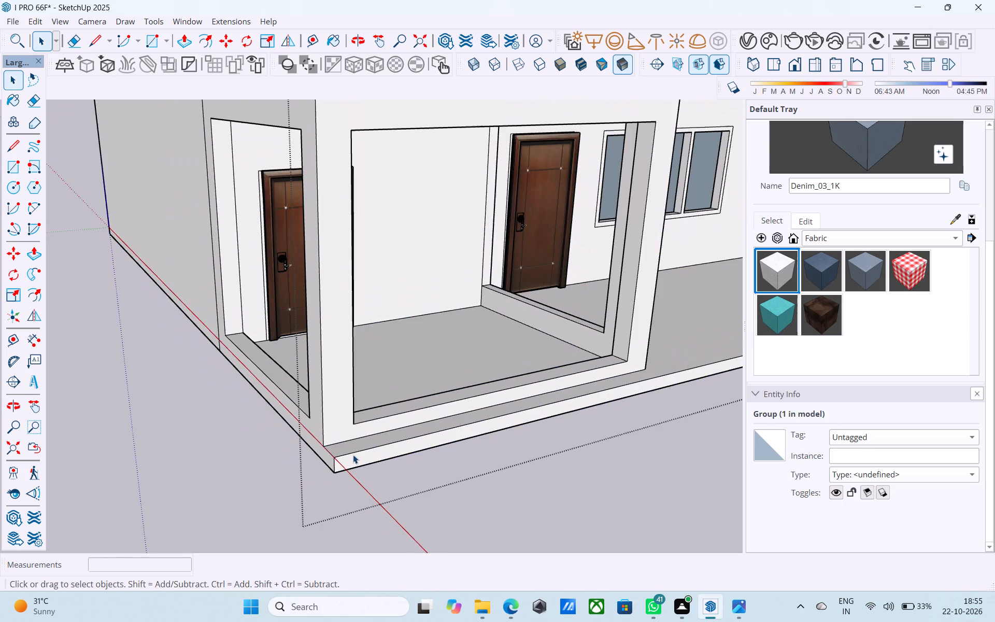
middle_click_drag(359, 457, 604, 473)
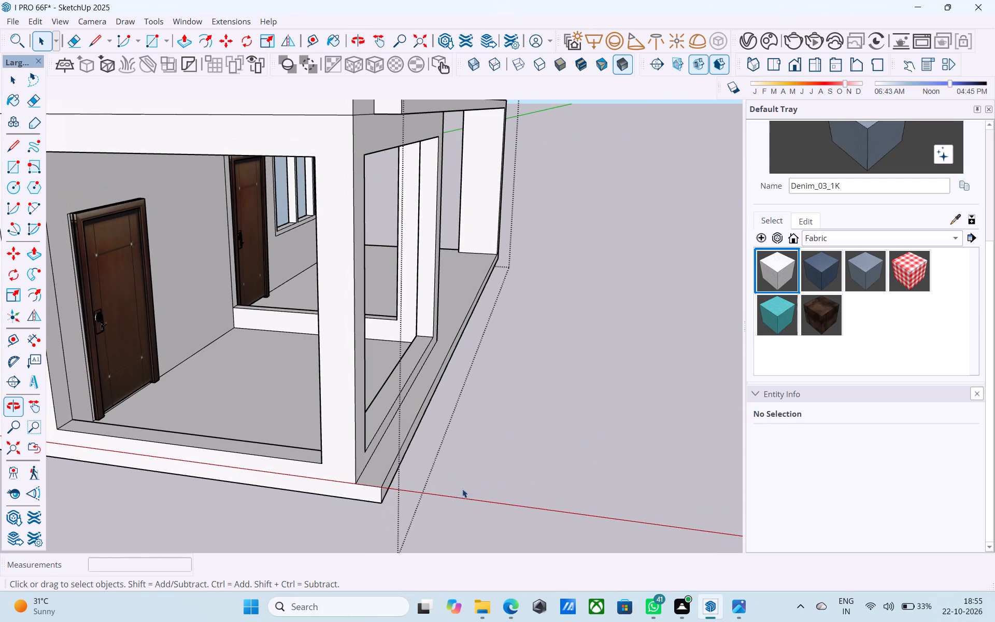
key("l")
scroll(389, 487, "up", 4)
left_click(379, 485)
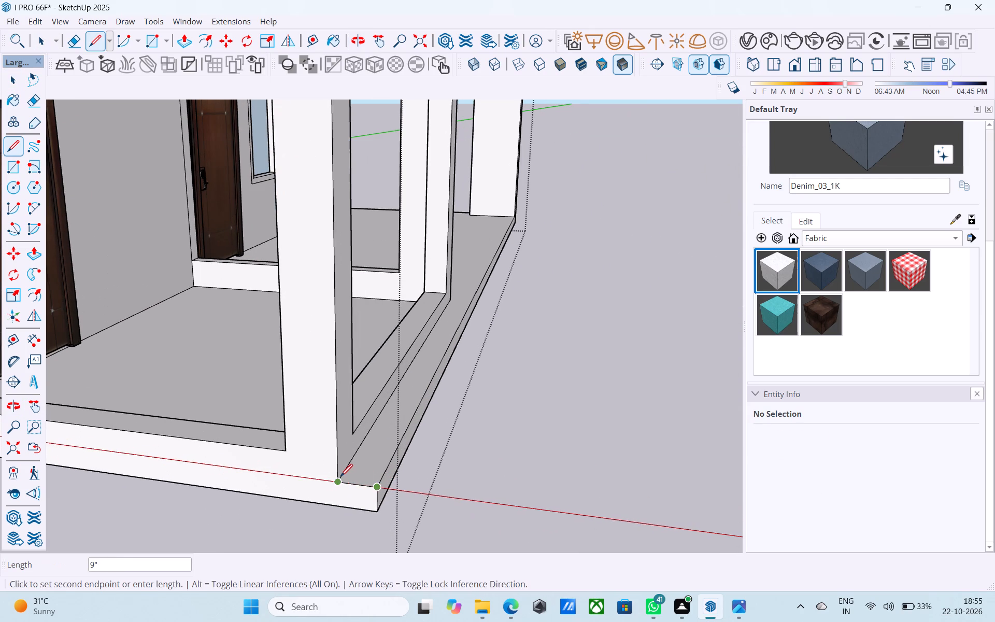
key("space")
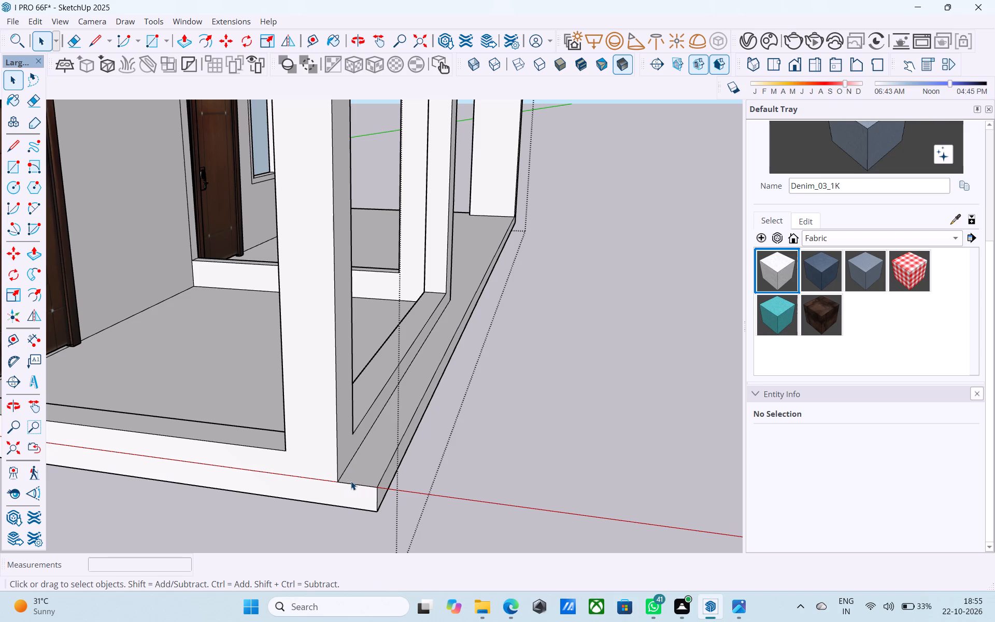
Copy the plinth ledge's long front top edge 6" inward toward the porch pillar.
scroll(352, 482, "down", 10)
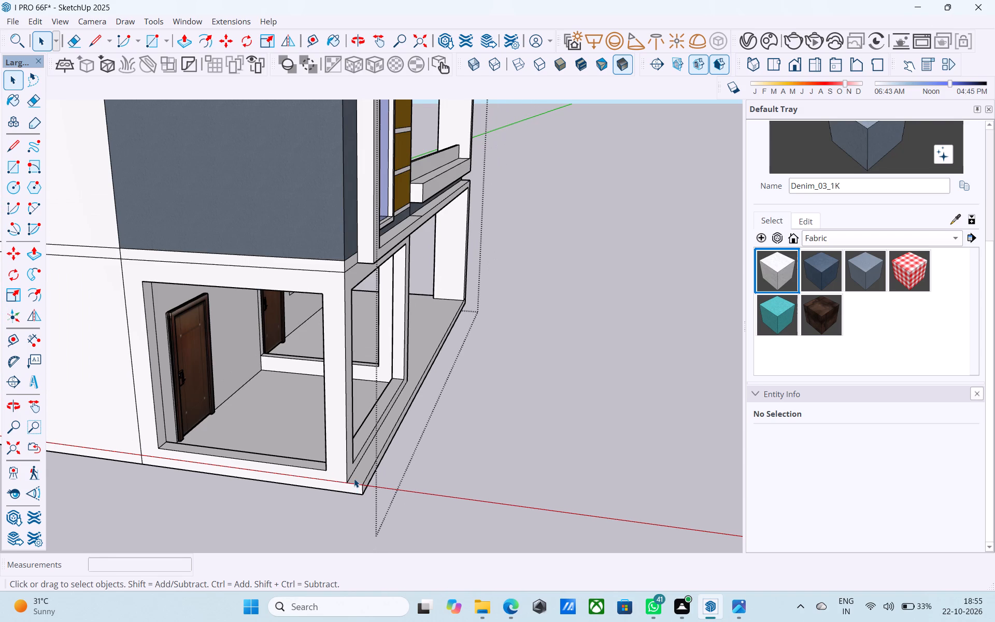
scroll(354, 482, "up", 4)
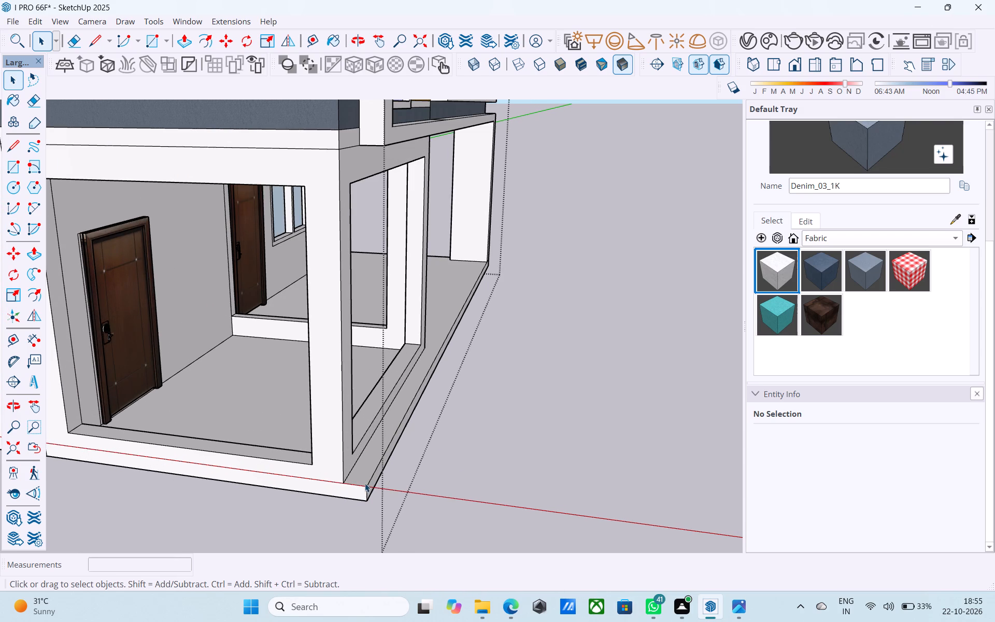
scroll(365, 483, "up", 6)
left_click(369, 484)
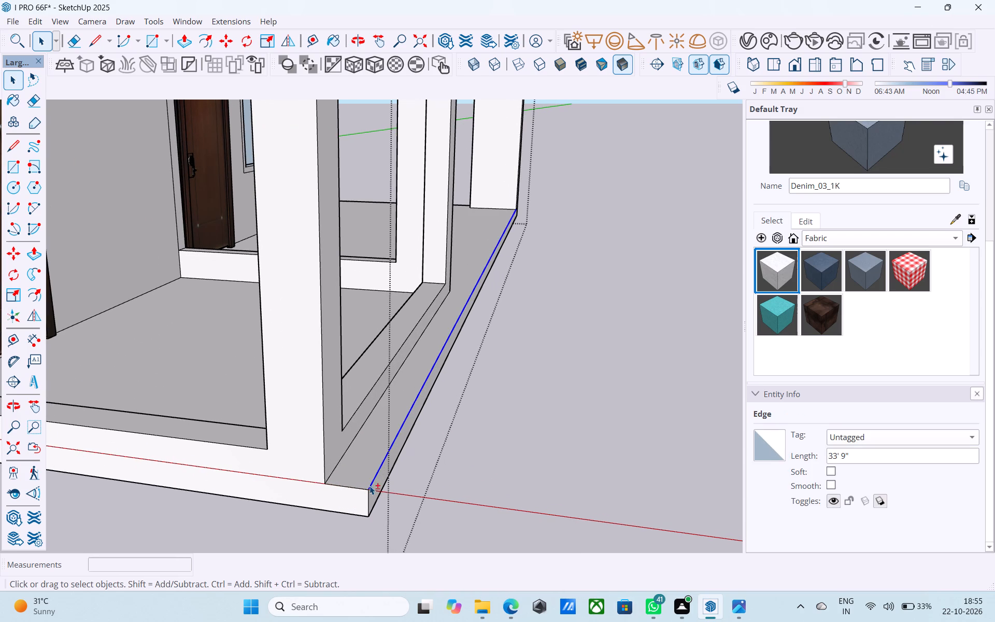
key("m")
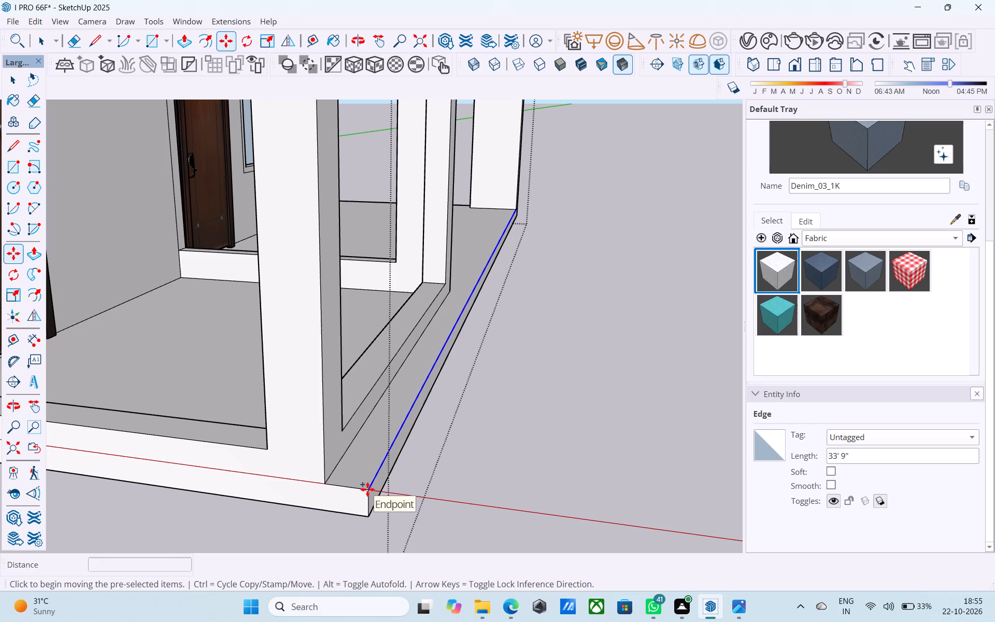
left_click(367, 489)
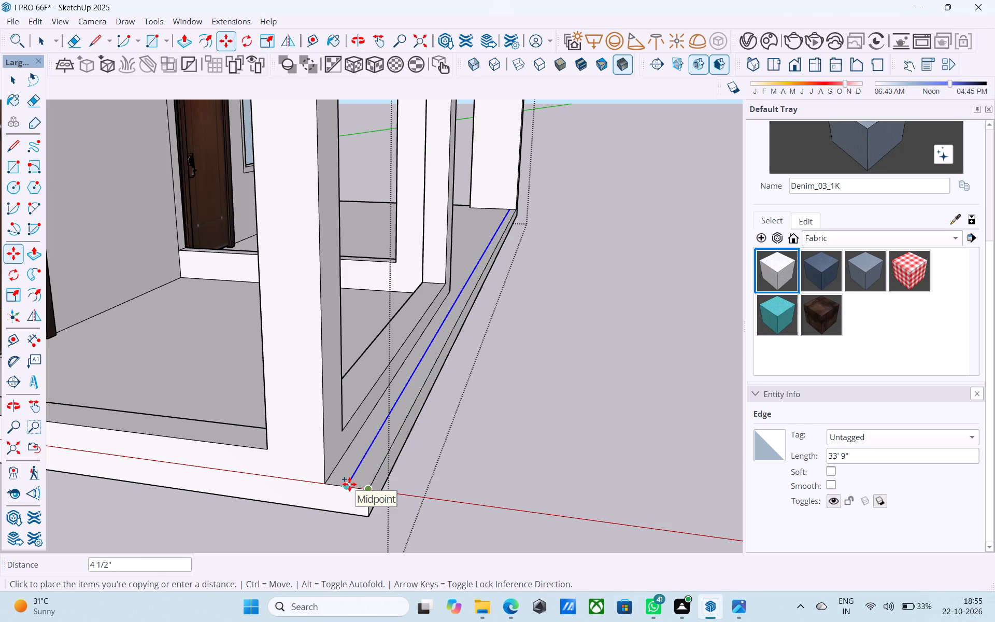
type("6\"")
key("Return")
key("space")
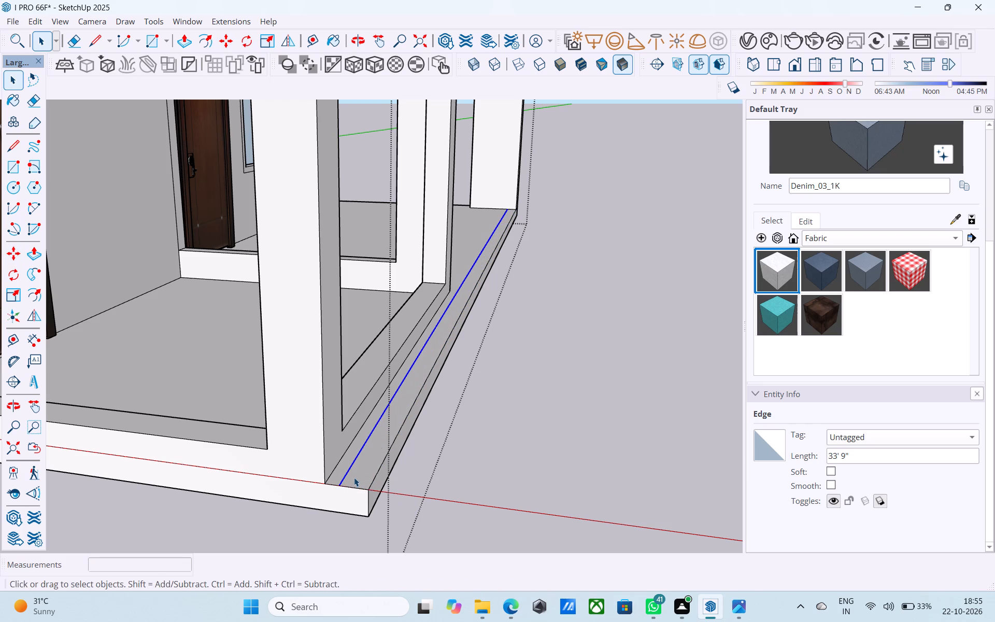
Push/Pull the 6"-wide strip along the plinth's front edge up 6' to form a front wall.
left_click(354, 477)
key("p")
left_click(354, 477)
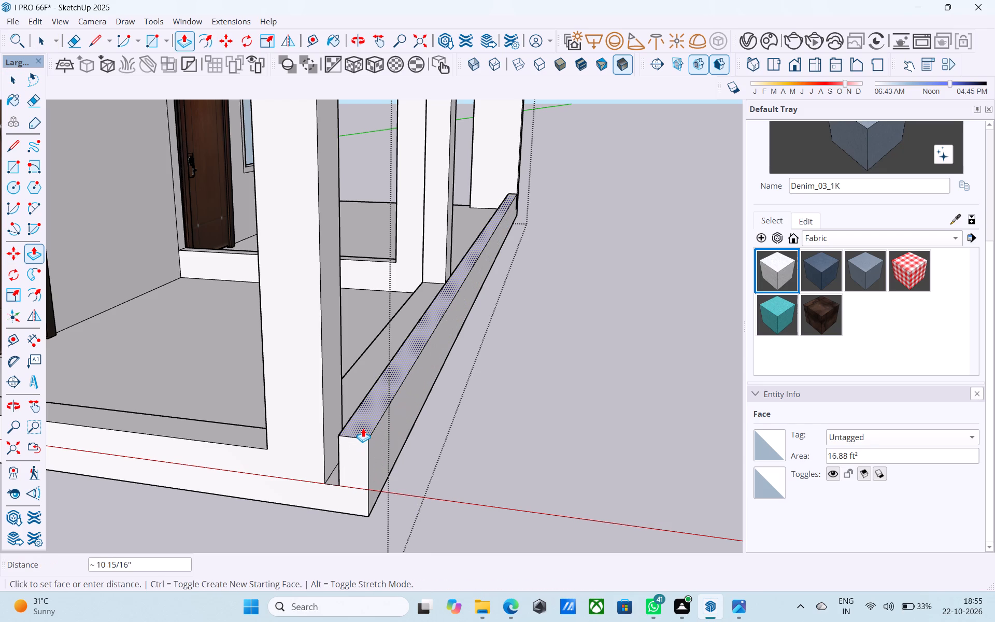
type("6'")
key("Return")
Copy the bottom edge of the corner pillar's inner face in the porch's side opening 5' upward.
scroll(362, 426, "down", 3)
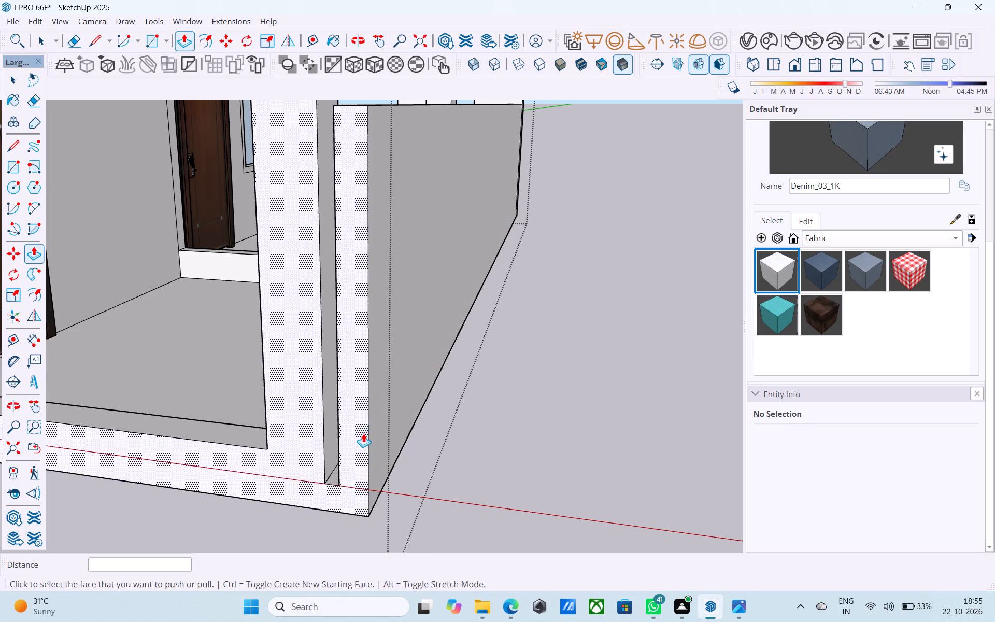
scroll(363, 433, "down", 3)
middle_click_drag(365, 443, 177, 443)
scroll(183, 436, "down", 7)
middle_click_drag(377, 414, 238, 415)
scroll(442, 406, "down", 3)
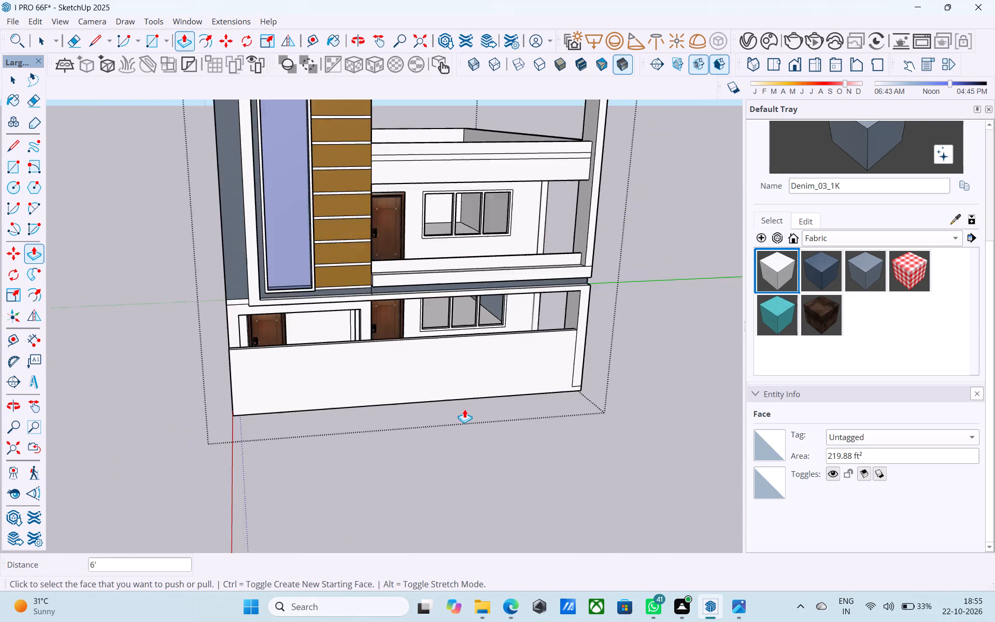
scroll(464, 409, "down", 6)
middle_click_drag(446, 442, 433, 357)
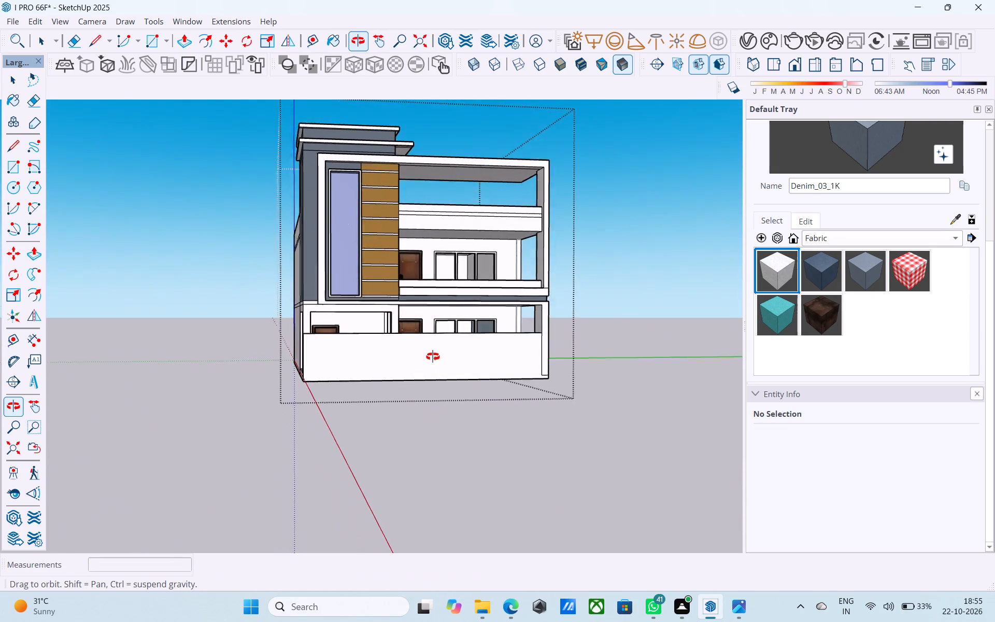
middle_click_drag(433, 357, 808, 446)
middle_click_drag(438, 441, 593, 441)
scroll(519, 333, "up", 7)
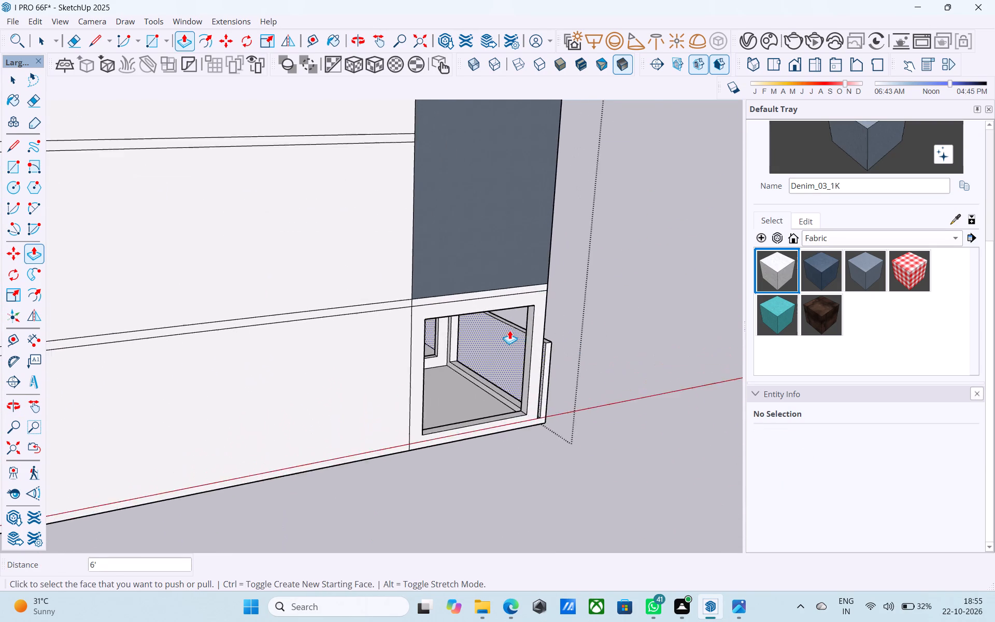
scroll(509, 330, "up", 4)
key("space")
scroll(539, 354, "up", 5)
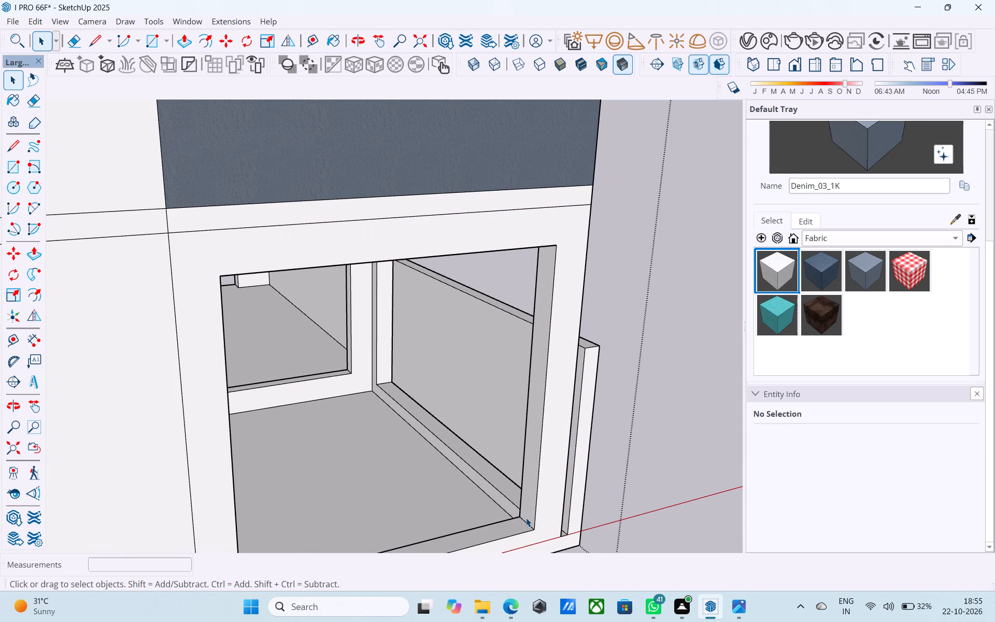
double_click(526, 521)
left_click(526, 522)
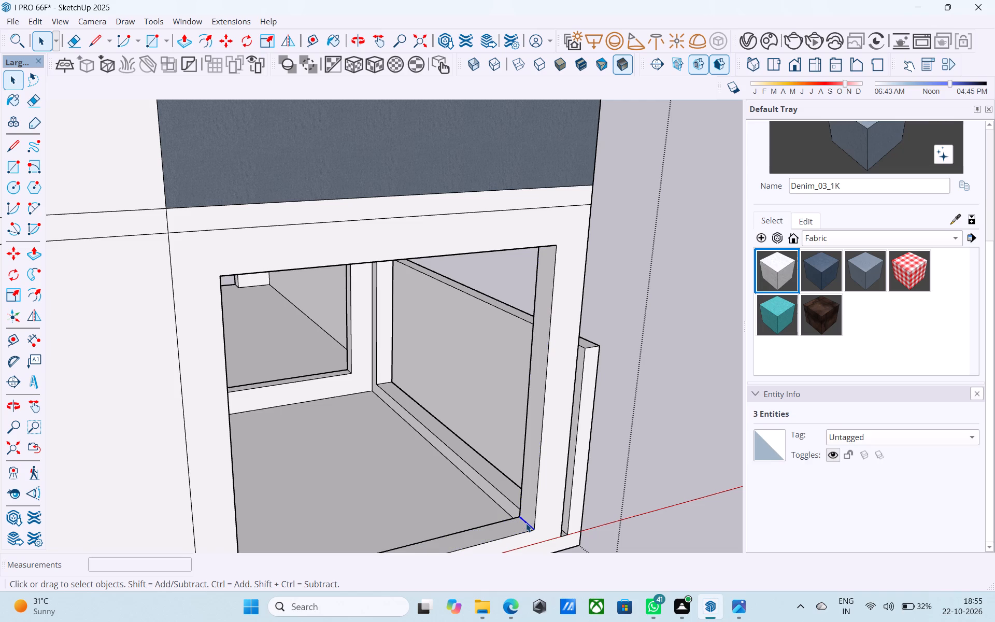
key("m")
left_click(536, 530)
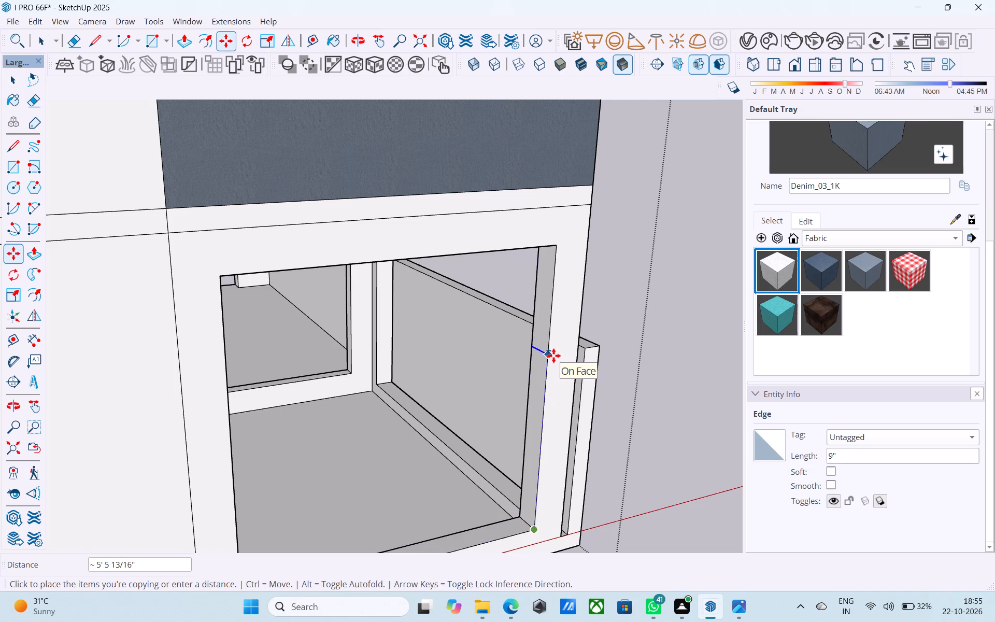
type("5'")
key("Return")
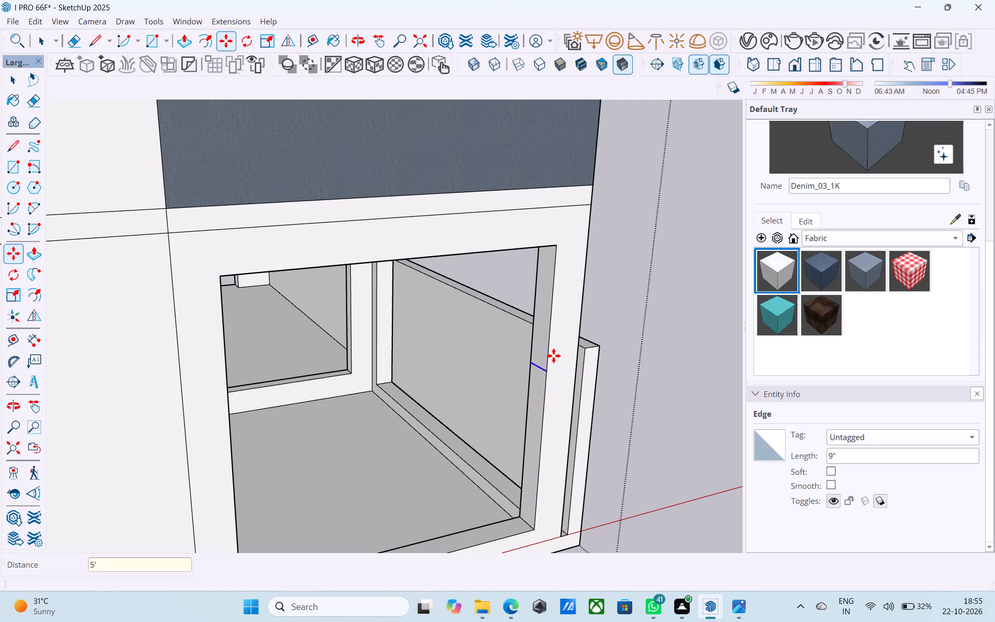
key("space")
Push/Pull the lower part of the pillar's inner face 8' 9" across the side opening to form a low wall.
left_click(534, 389)
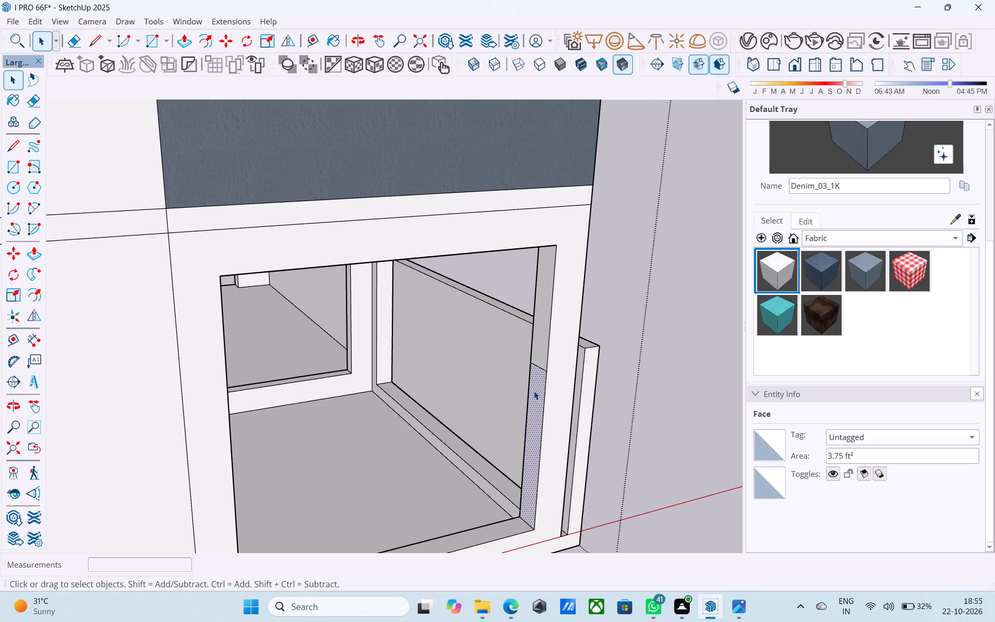
key("p")
left_click(534, 391)
scroll(535, 391, "down", 3)
middle_click_drag(532, 391, 278, 401)
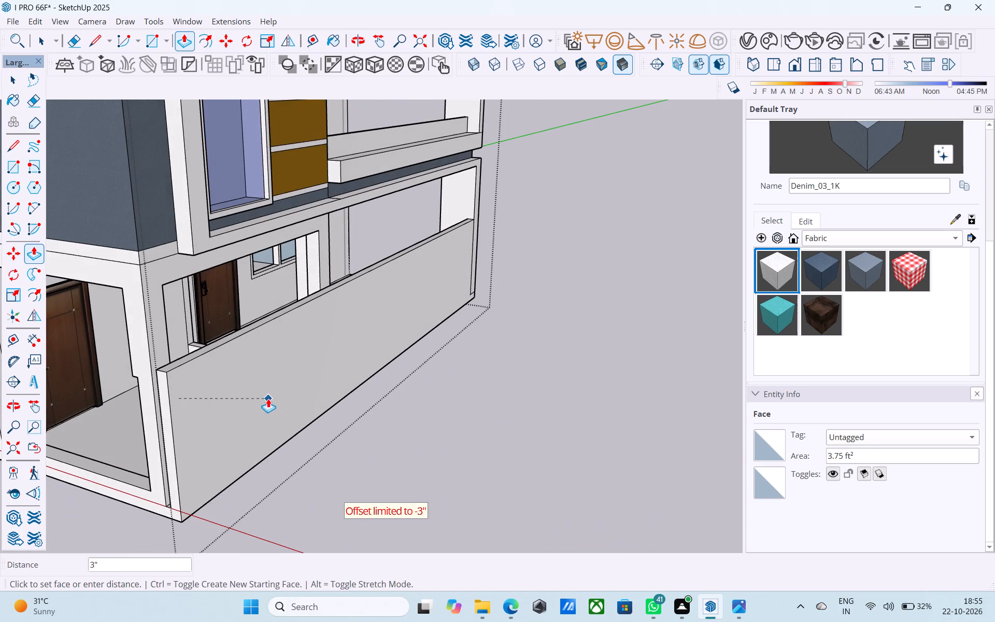
middle_click_drag(268, 399, 484, 434)
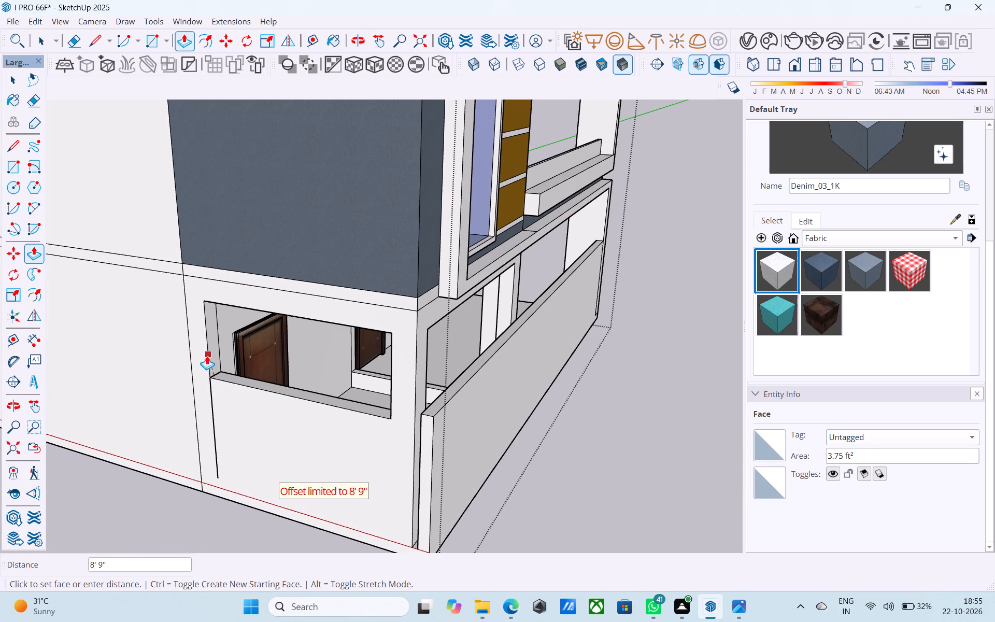
left_click(207, 354)
Draw two 6" lines across the front wall's top face, aligned with the two edges of the porch's middle pillar.
scroll(328, 460, "down", 5)
middle_click_drag(338, 463, 338, 447)
scroll(279, 430, "down", 2)
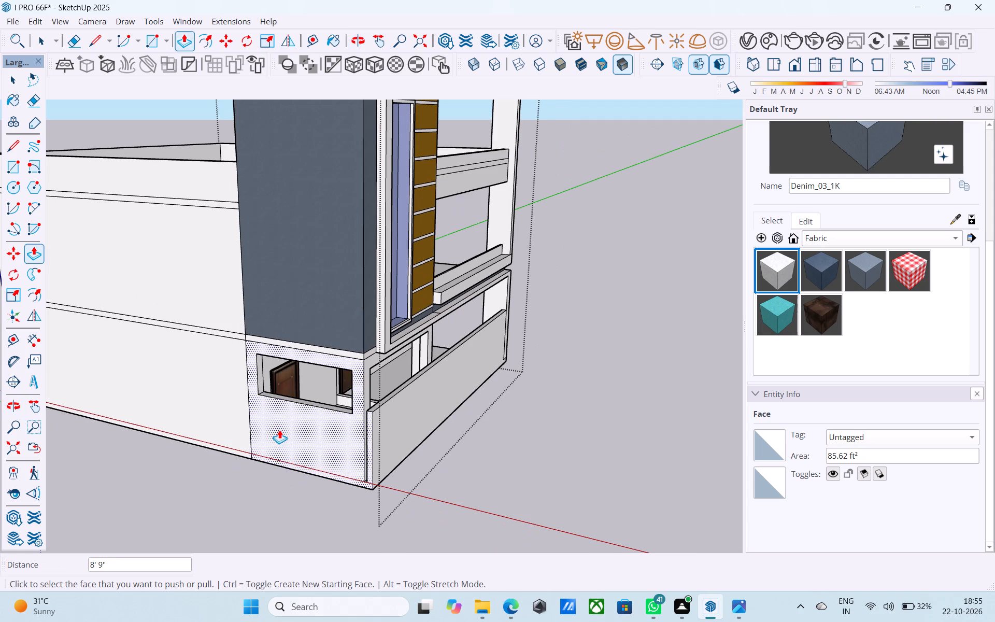
middle_click_drag(386, 441, 234, 429)
middle_click_drag(323, 407, 267, 423)
scroll(299, 416, "up", 2)
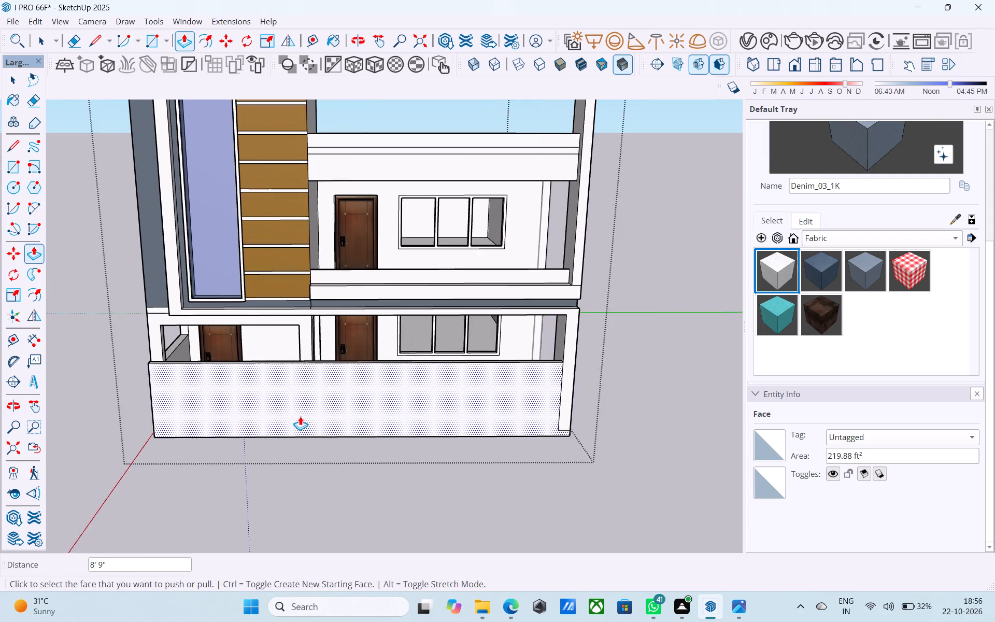
middle_click_drag(302, 416, 315, 434)
key("space")
scroll(315, 434, "up", 1)
key("l")
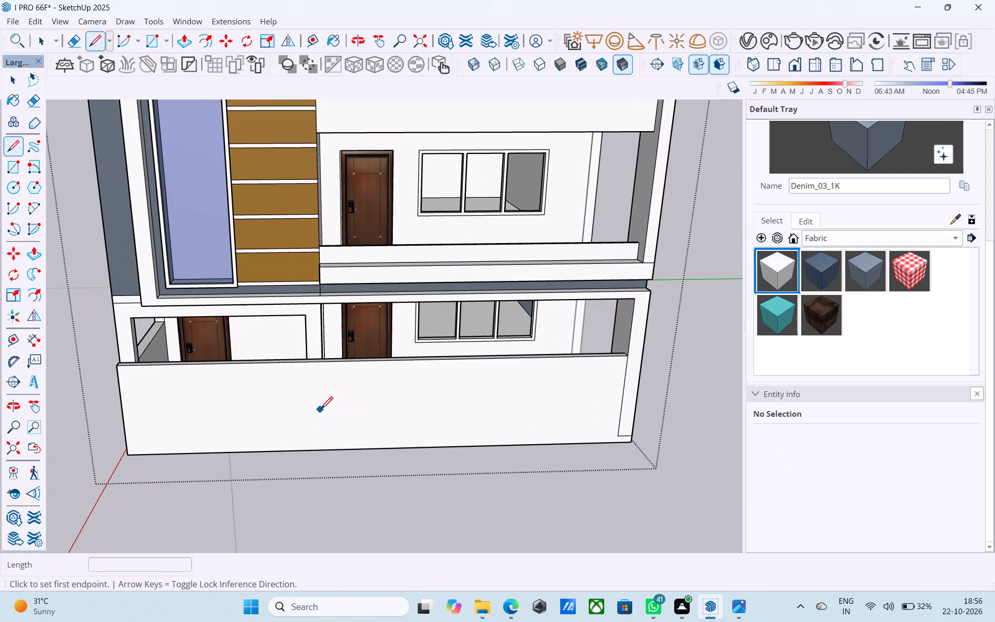
scroll(319, 400, "up", 9)
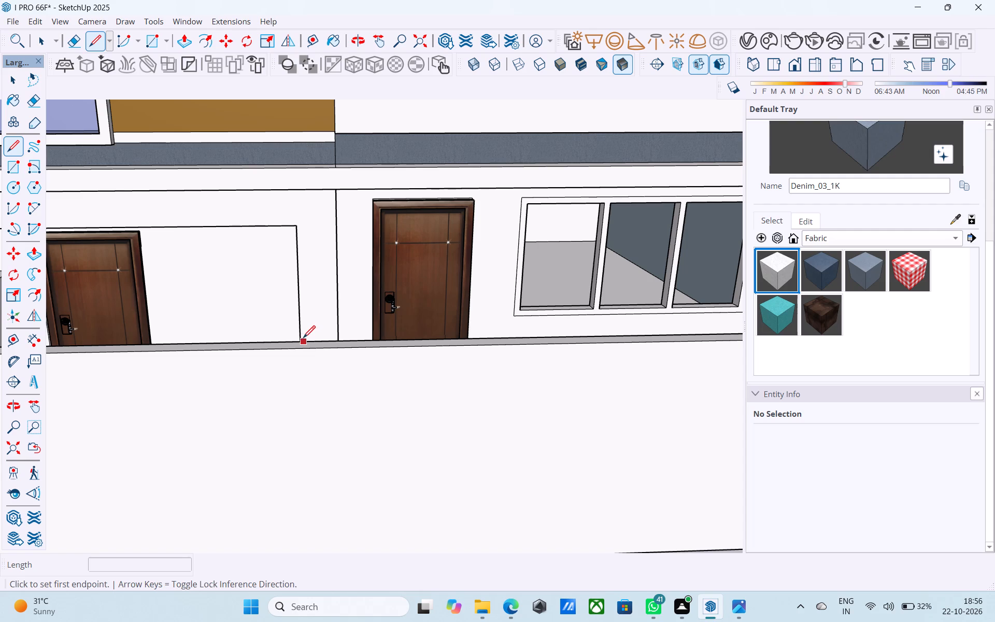
left_click(303, 339)
key("l")
scroll(301, 340, "up", 5)
left_click(298, 341)
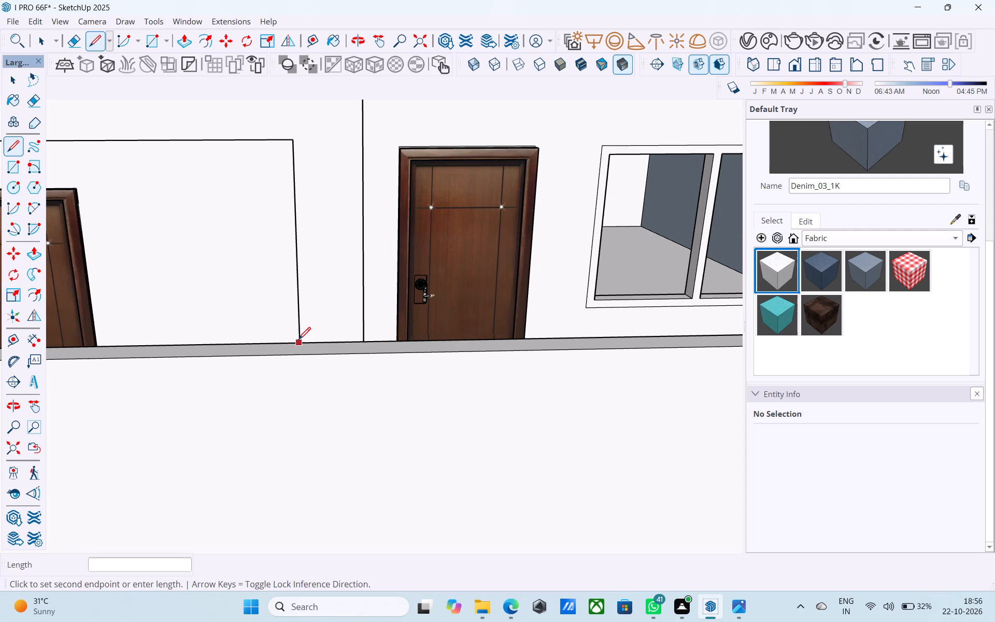
middle_click_drag(301, 362, 310, 471)
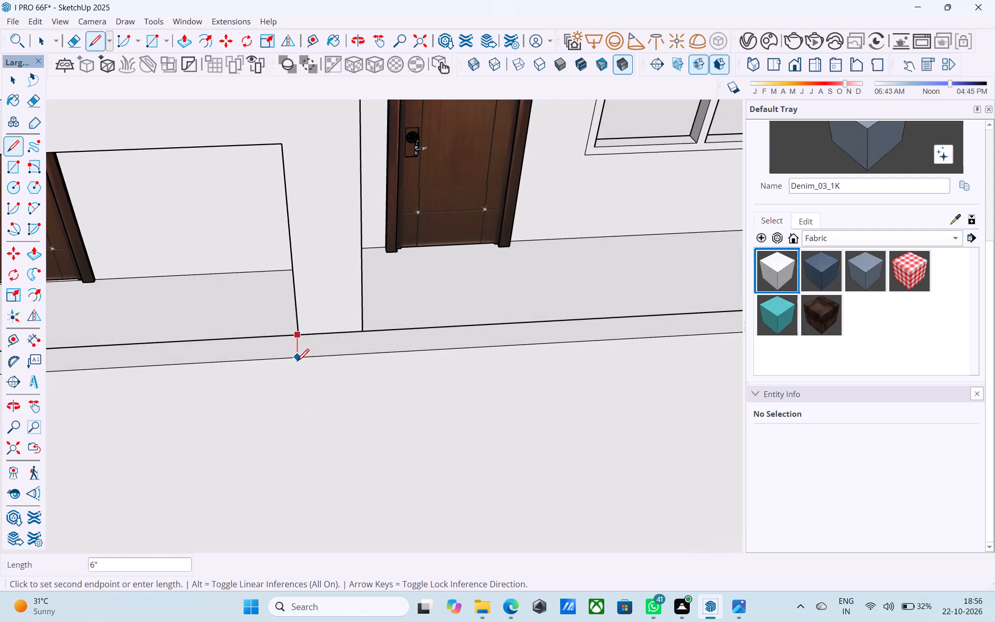
left_click(297, 362)
left_click(362, 331)
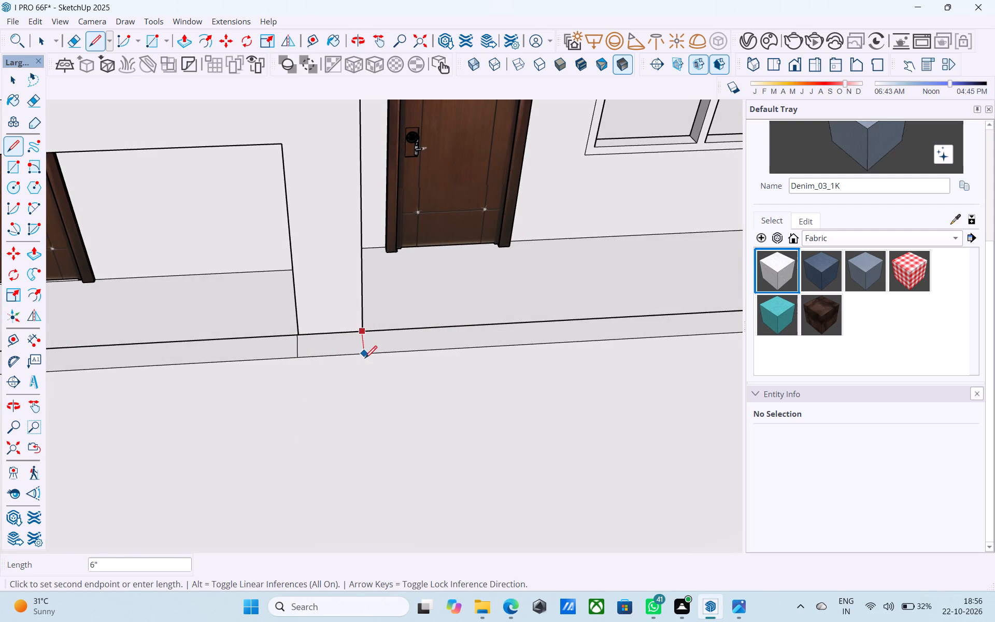
left_click(365, 357)
Draw two vertical 6' 6" lines down the front wall's outer face, from the pillar-width marks to its bottom edge.
left_click(302, 359)
scroll(303, 353, "down", 8)
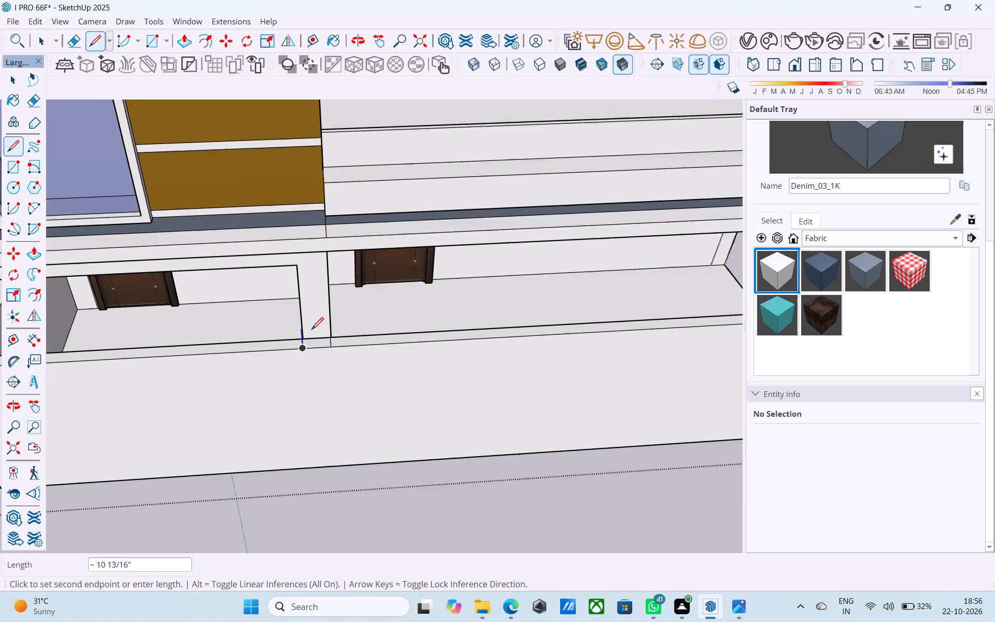
scroll(311, 331, "down", 2)
left_click(316, 459)
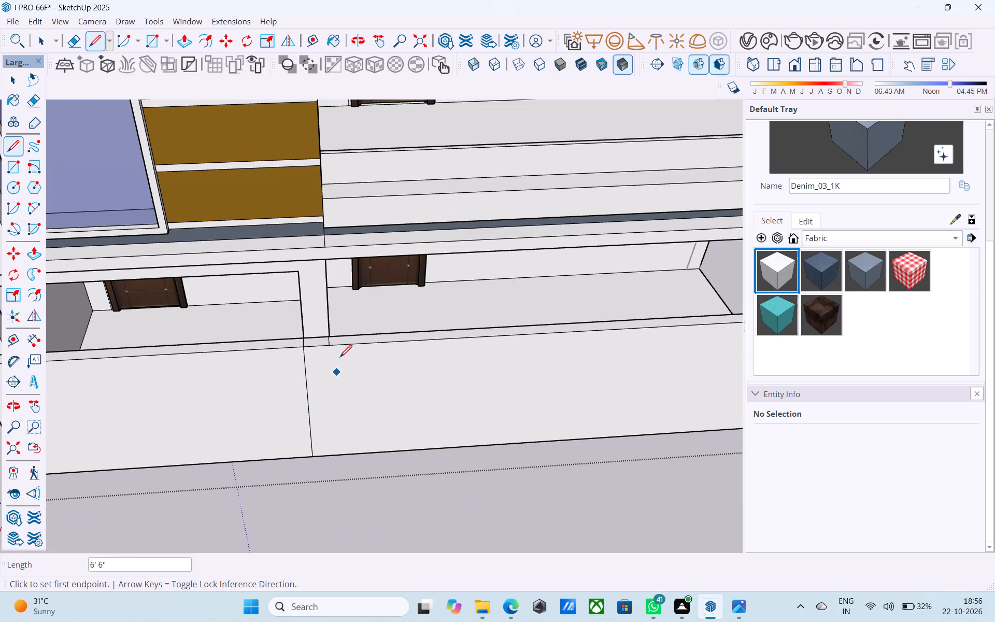
left_click(331, 342)
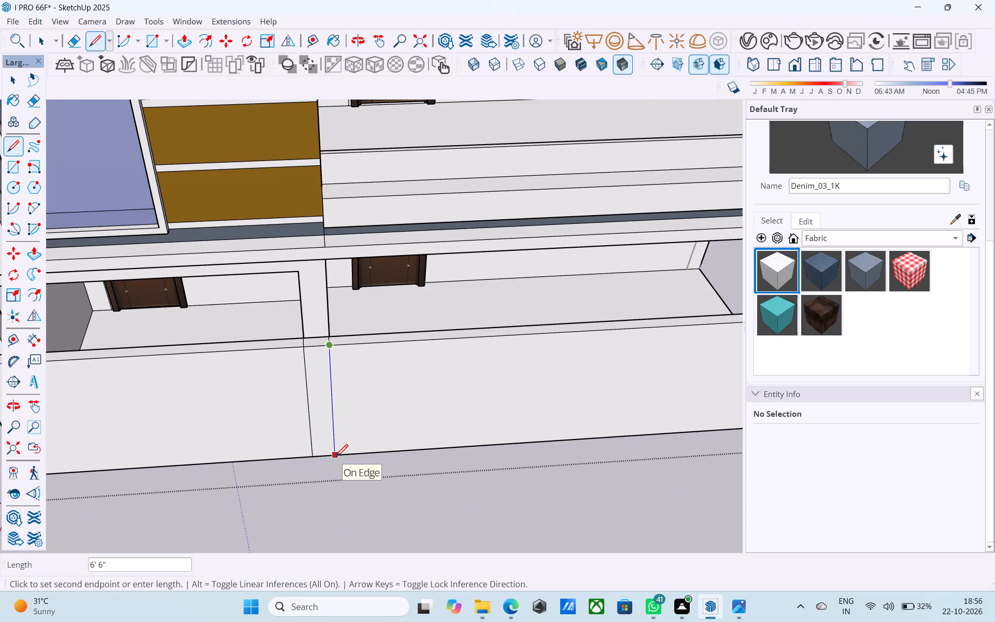
left_click(336, 458)
Push/Pull the pillar-width vertical strip on the front wall outward 6" to form a projecting pier.
key("space")
left_click(326, 418)
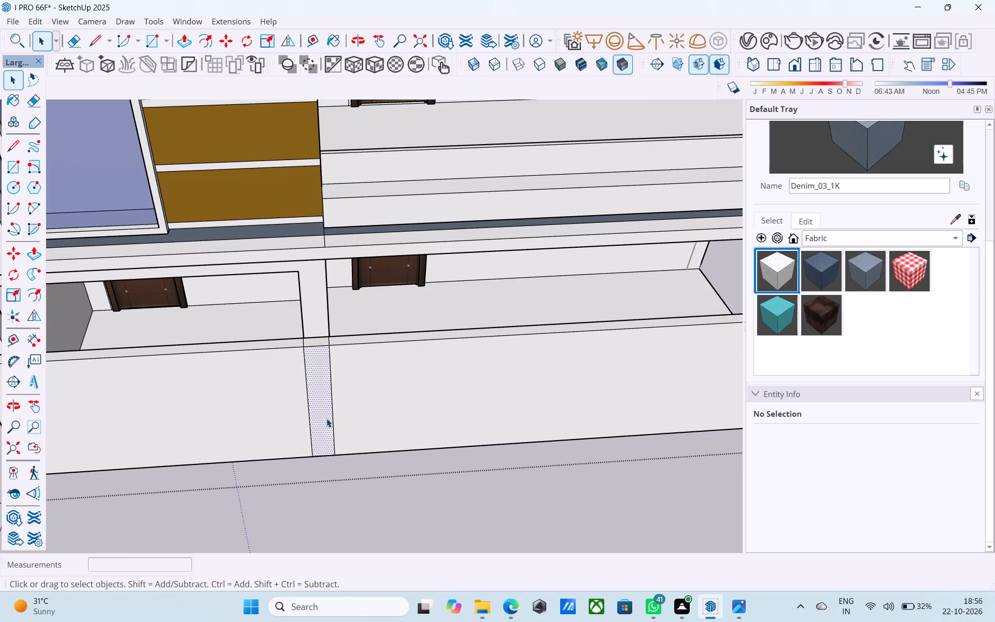
key("p")
left_click(326, 418)
type("6\"")
key("Return")
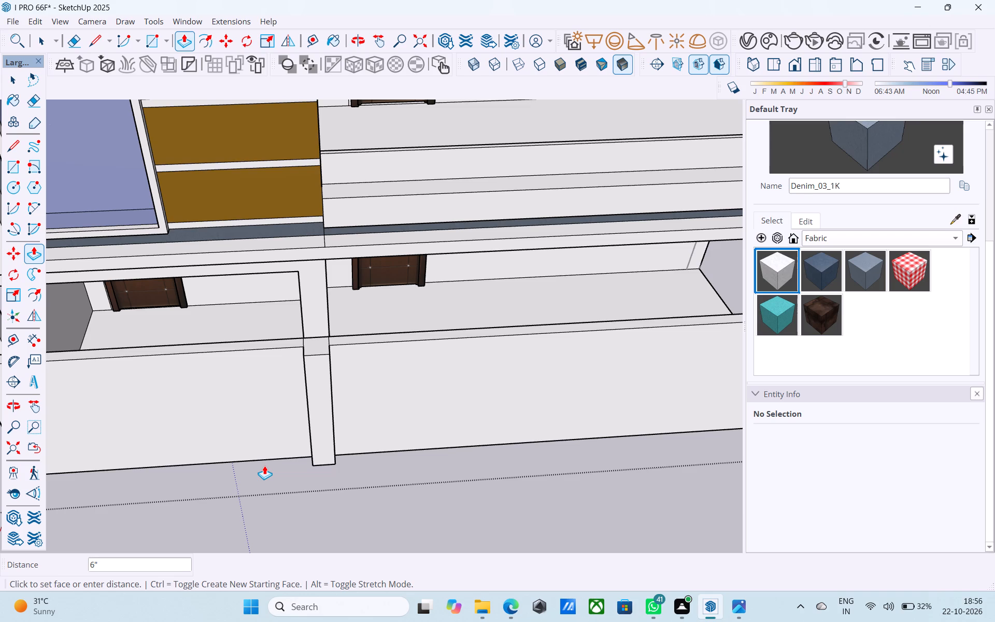
Push/Pull the pier's narrow side face 6" along the wall, toward the corner with the side opening.
scroll(170, 500, "down", 4)
middle_click_drag(169, 511, 265, 501)
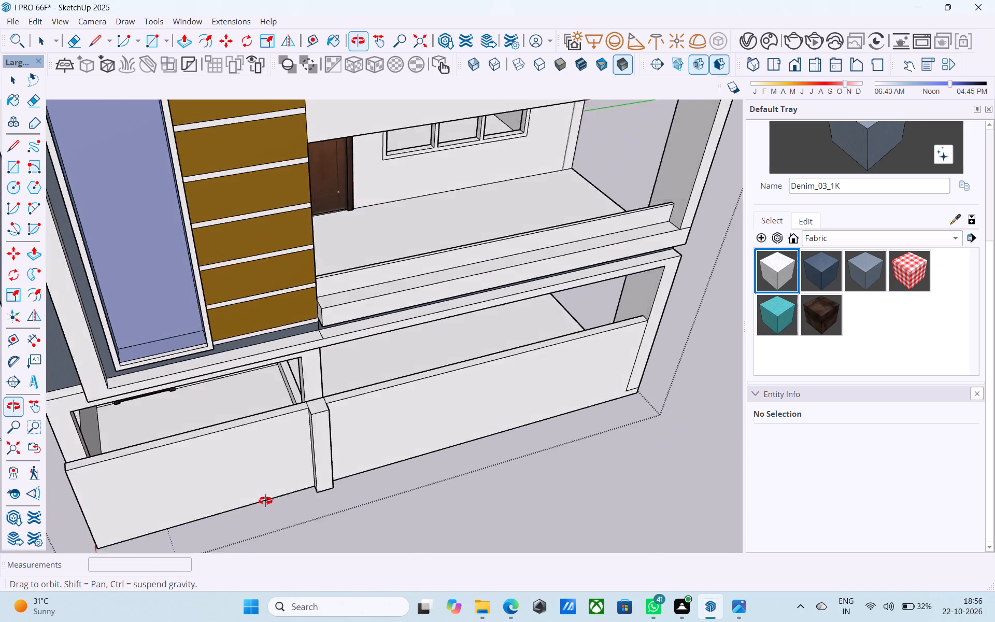
middle_click_drag(265, 501, 408, 447)
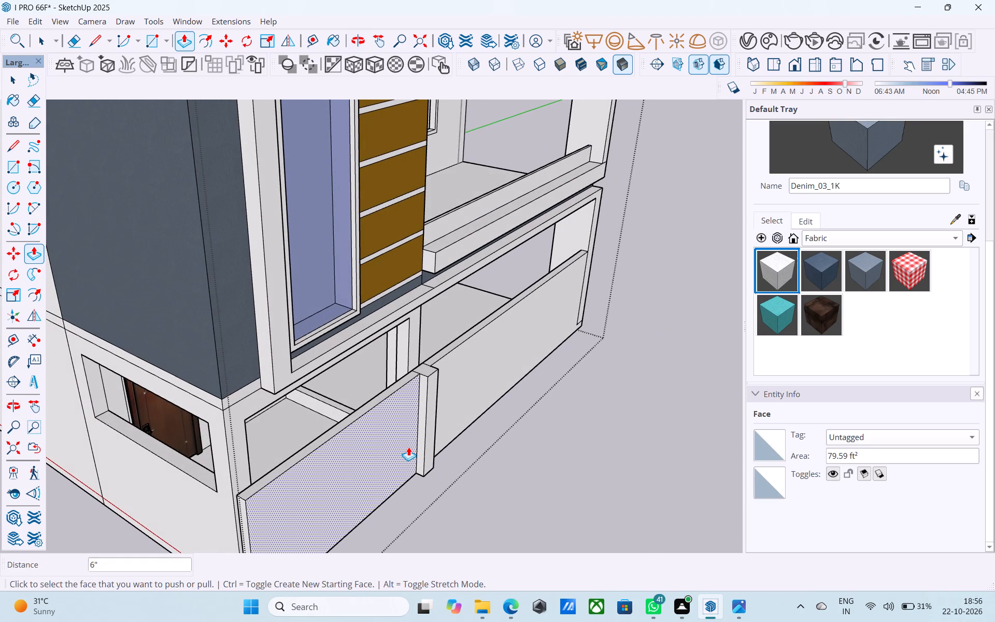
middle_click_drag(408, 447, 409, 454)
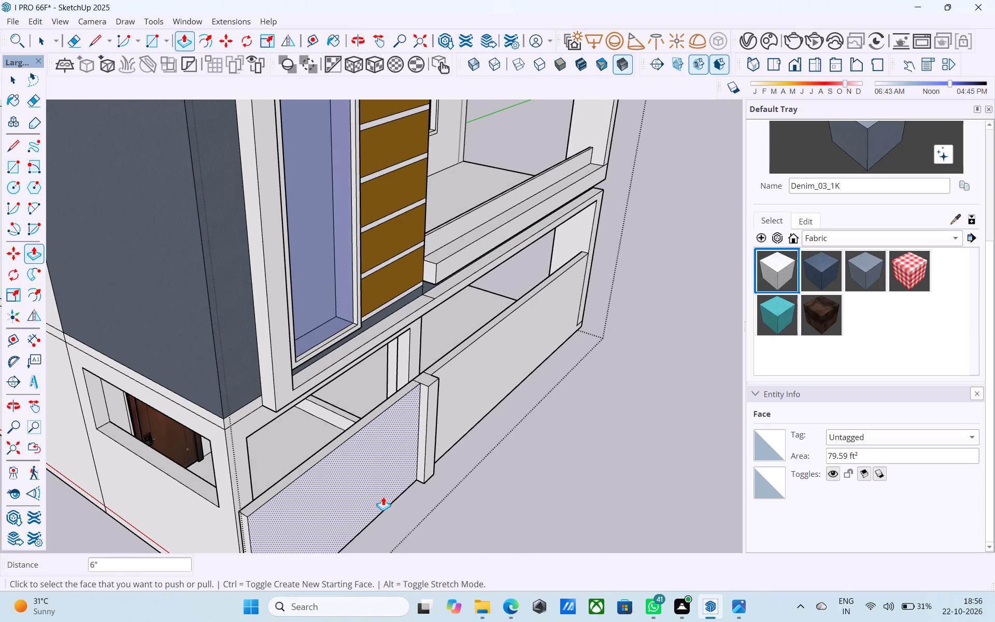
scroll(391, 445, "up", 8)
left_click(443, 400)
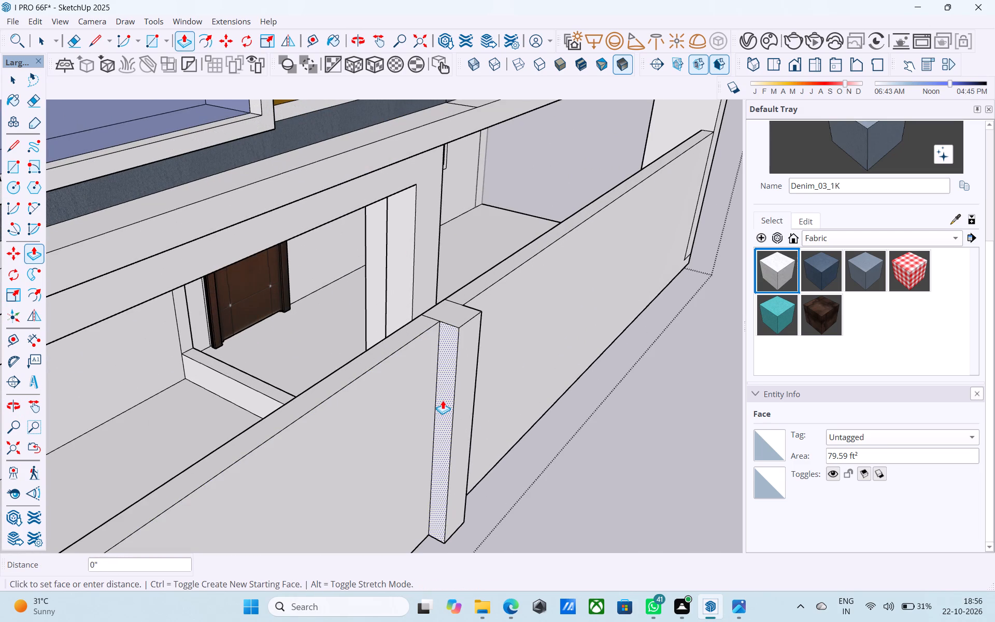
type("6\"")
key("Return")
Repeat the 6" Push/Pull on the pier's opposite side face, toward the longer part of the front wall.
scroll(436, 377, "down", 4)
middle_click_drag(437, 376, 183, 355)
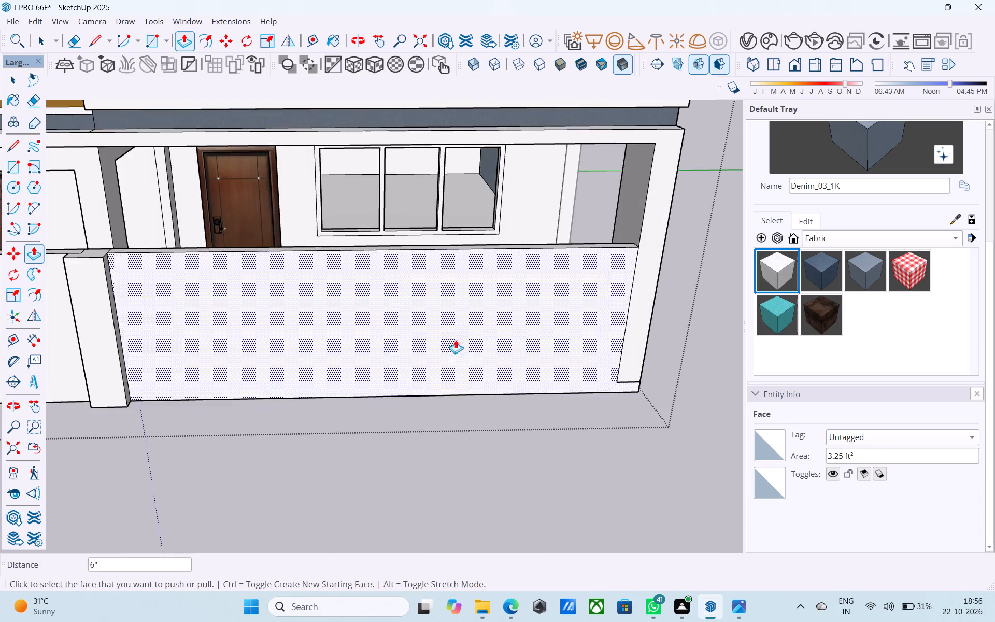
scroll(470, 351, "down", 4)
middle_click_drag(491, 401, 381, 404)
scroll(188, 278, "up", 10)
scroll(539, 339, "down", 5)
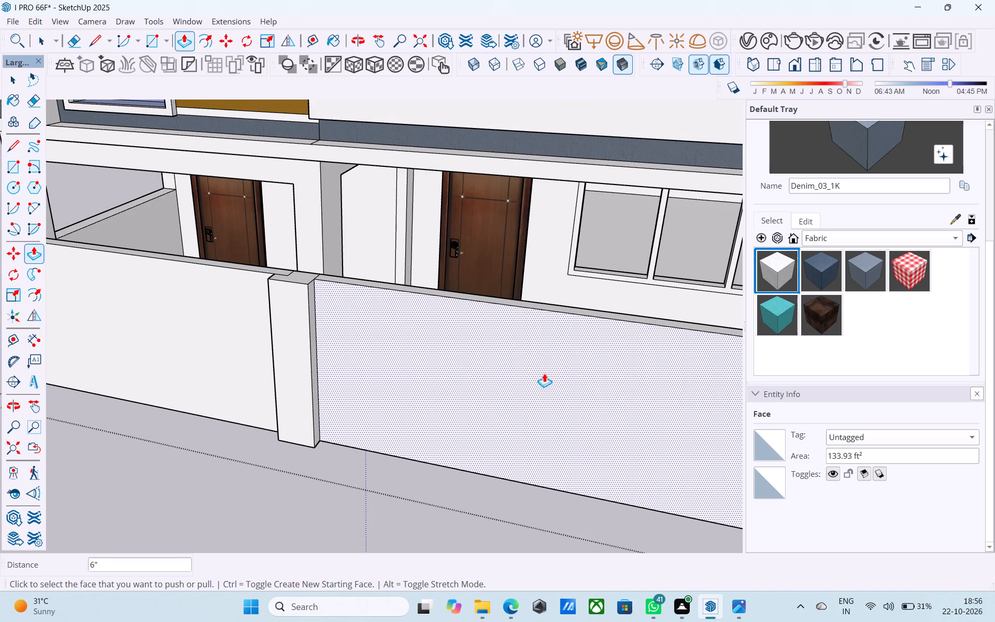
middle_click_drag(337, 309, 322, 334)
scroll(314, 330, "up", 5)
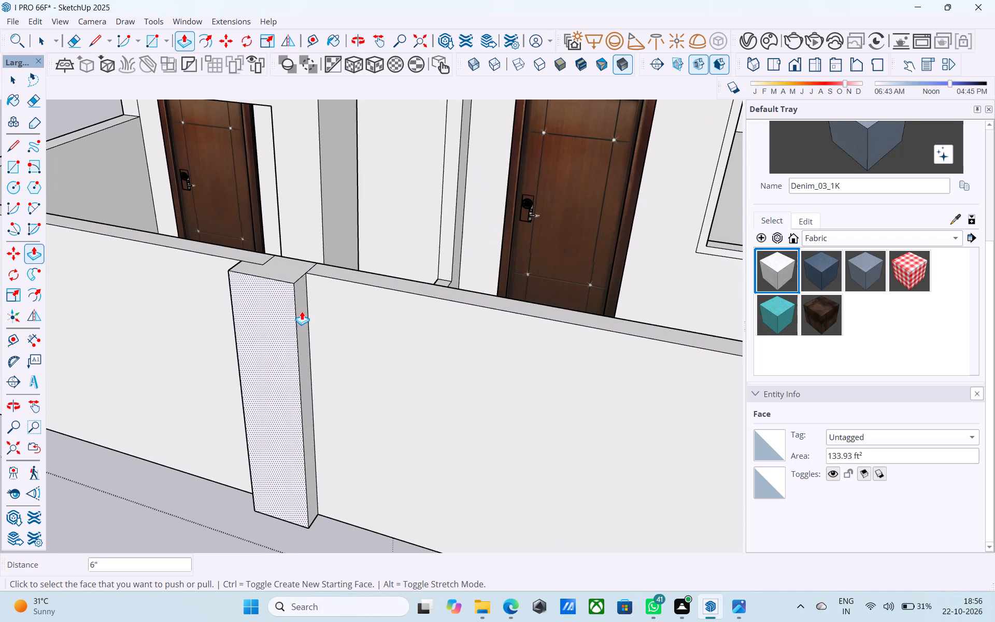
double_click(302, 308)
Examine the front wall and its projecting pier from the front, from above and around the porch's open end corner.
middle_click_drag(303, 310, 418, 312)
scroll(434, 299, "down", 10)
middle_click_drag(397, 402, 359, 465)
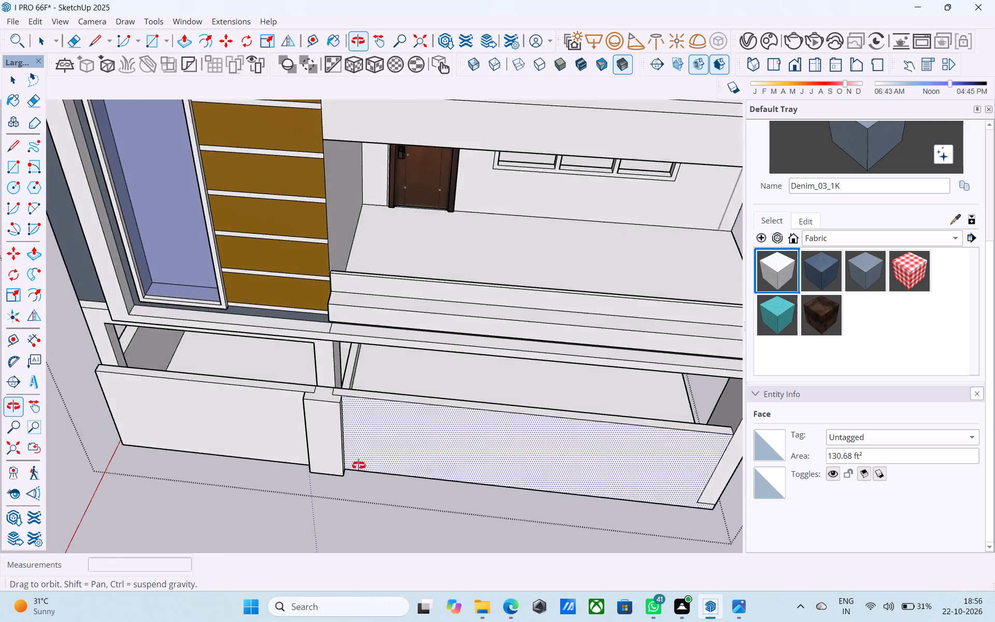
middle_click_drag(359, 465, 387, 328)
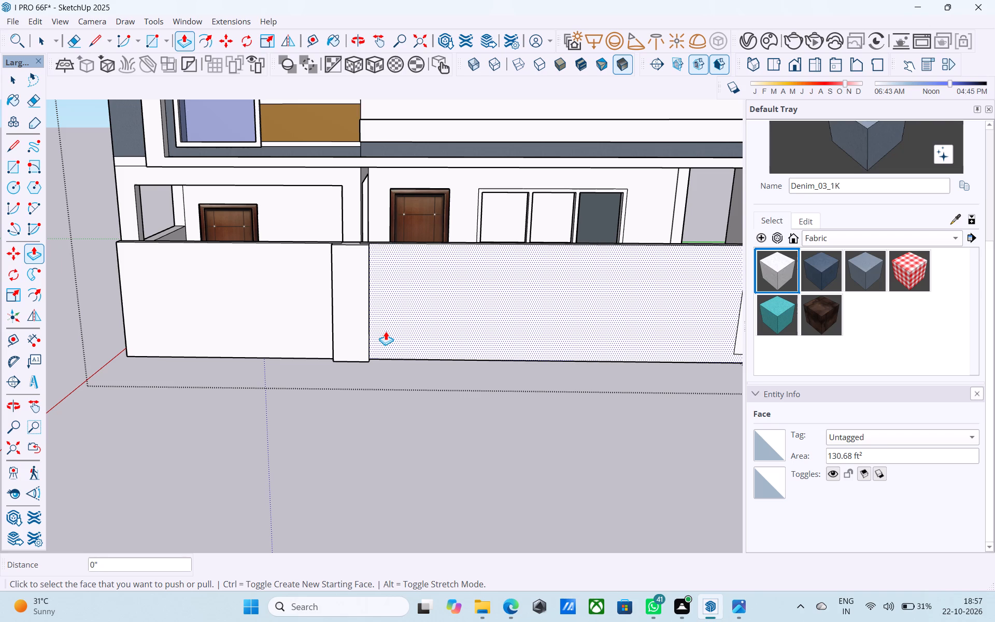
scroll(382, 340, "down", 10)
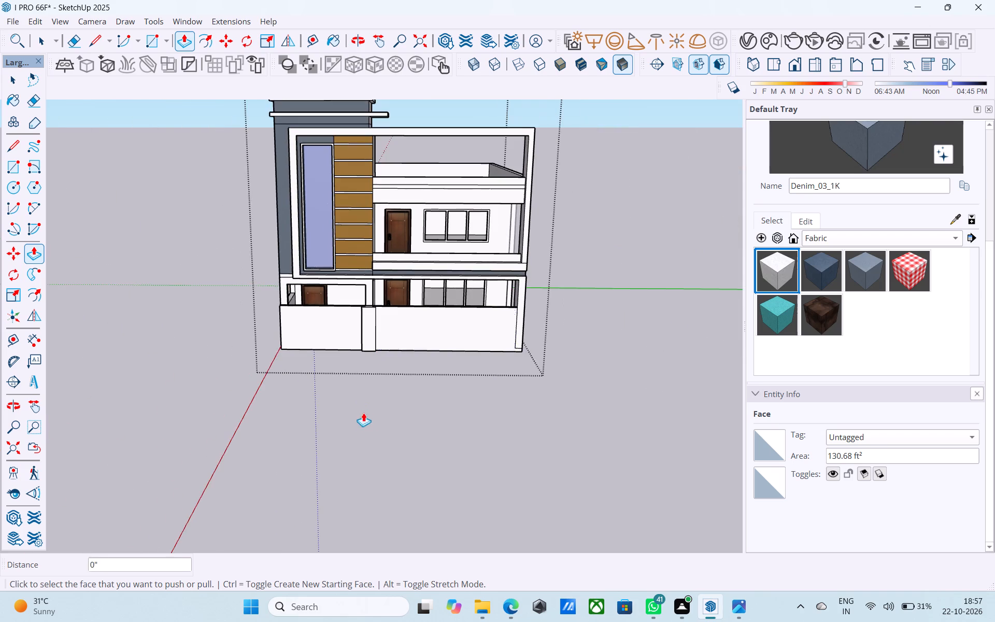
middle_click_drag(368, 416, 379, 350)
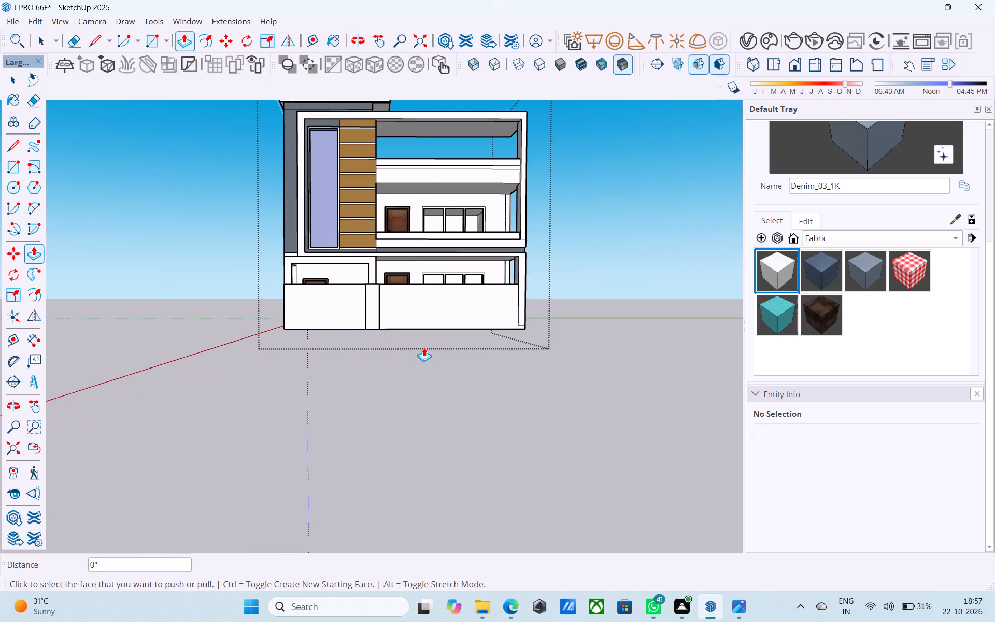
scroll(424, 347, "up", 4)
scroll(424, 347, "down", 5)
middle_click_drag(424, 348, 296, 444)
scroll(308, 391, "up", 8)
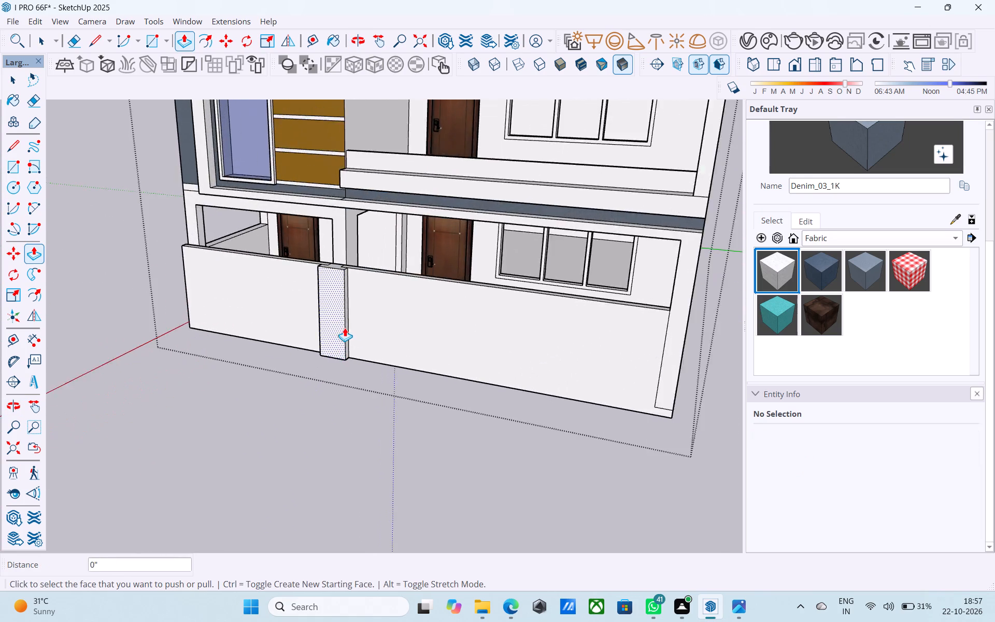
scroll(345, 328, "up", 6)
scroll(346, 328, "down", 5)
middle_click_drag(347, 336, 474, 331)
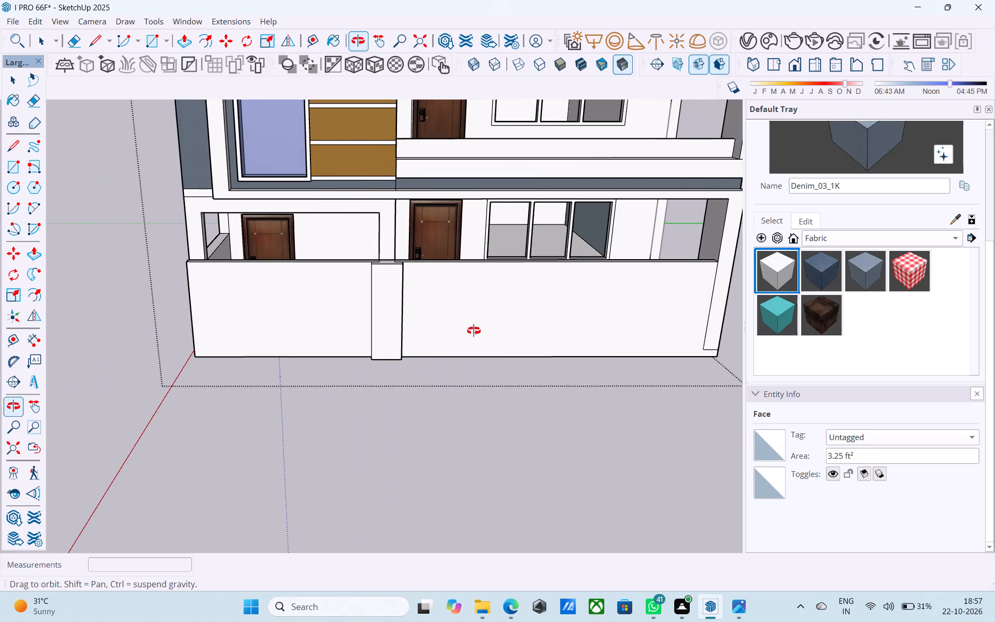
middle_click_drag(474, 331, 495, 307)
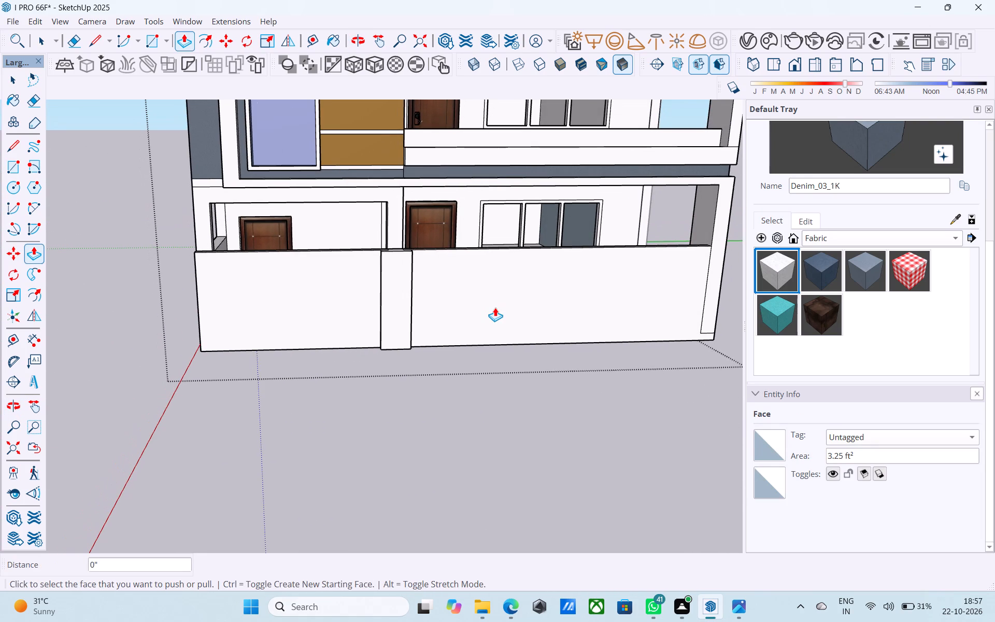
middle_click_drag(495, 307, 392, 323)
scroll(396, 297, "up", 5)
middle_click_drag(396, 296, 403, 354)
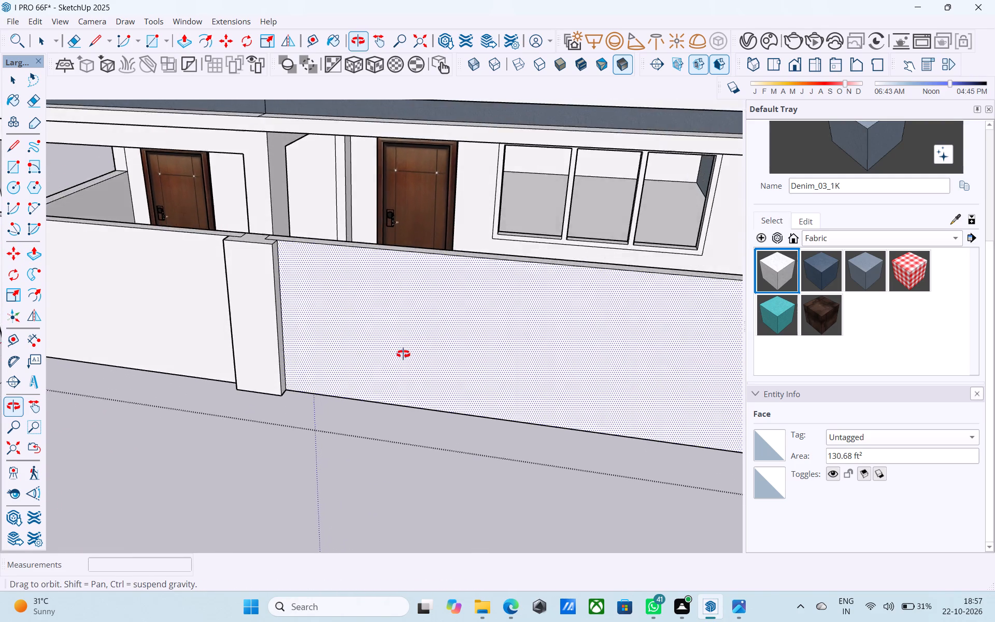
middle_click_drag(403, 354, 402, 380)
key("space")
scroll(399, 379, "down", 6)
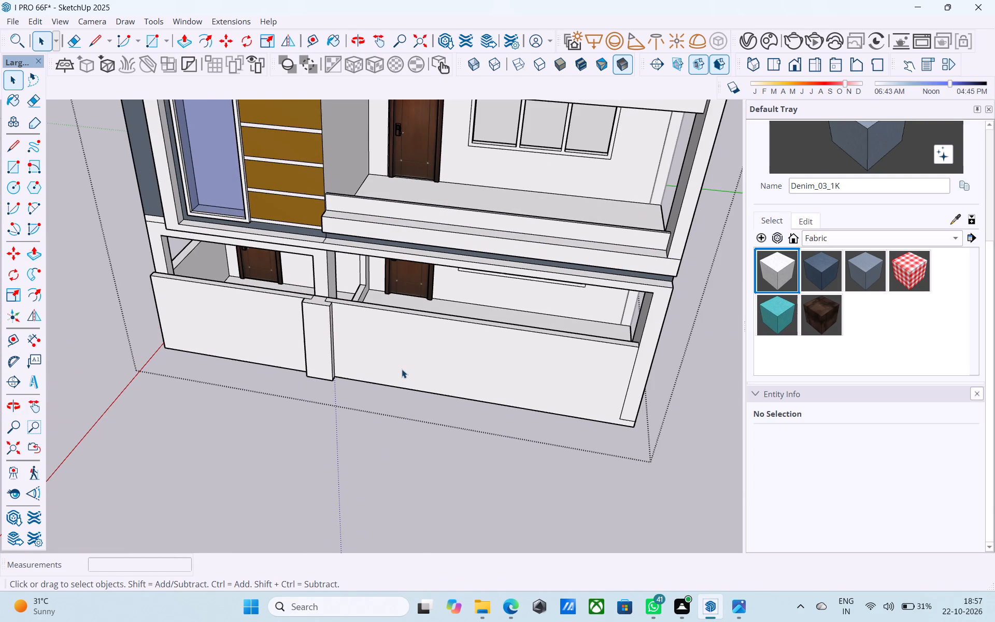
scroll(413, 358, "down", 4)
middle_click_drag(410, 369, 397, 423)
scroll(397, 423, "down", 1)
scroll(337, 323, "up", 7)
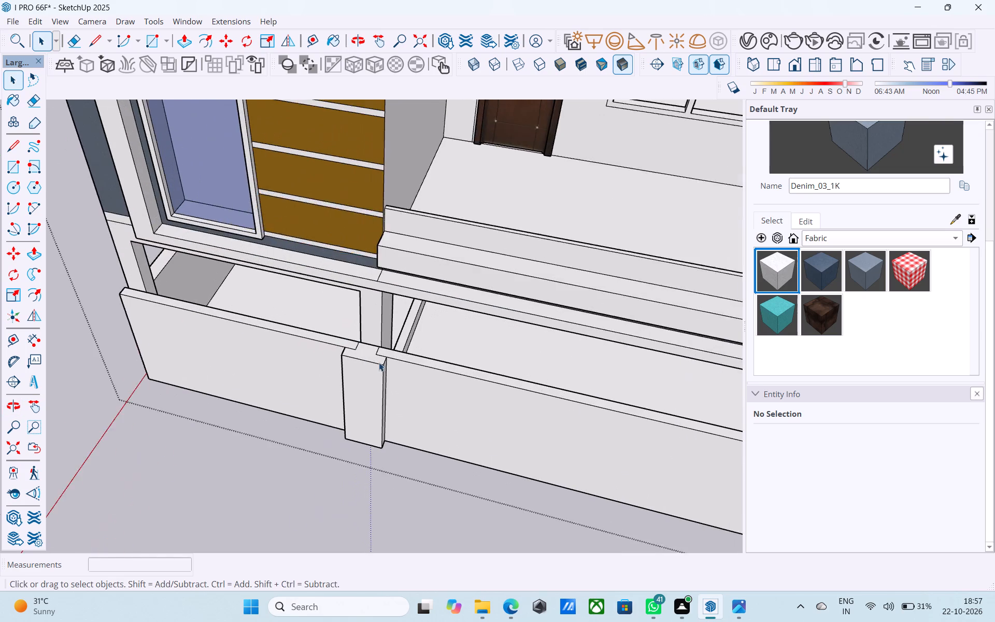
scroll(379, 362, "up", 2)
middle_click_drag(382, 362, 375, 337)
scroll(285, 325, "down", 6)
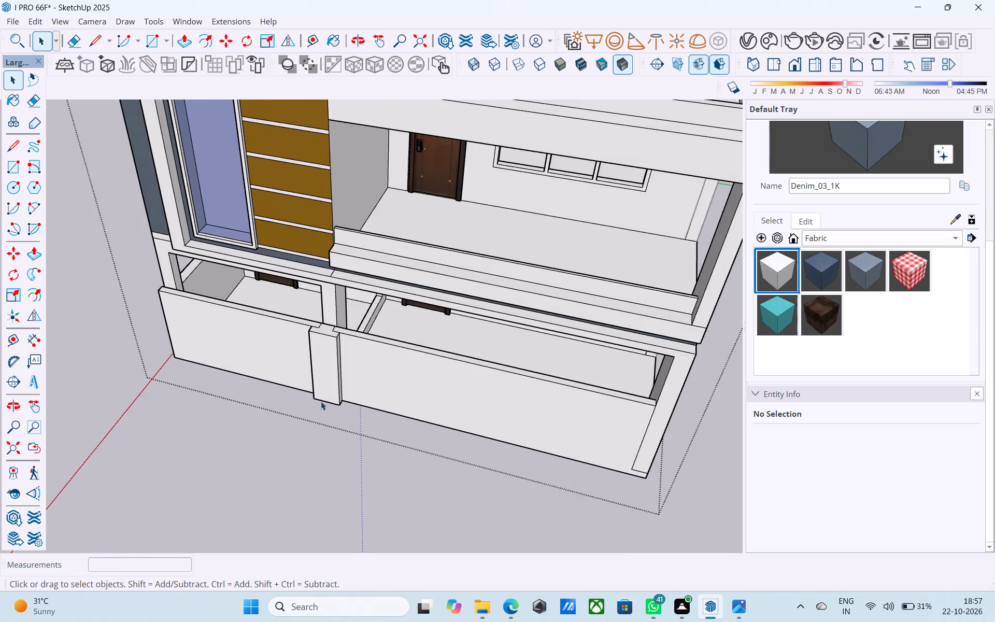
middle_click_drag(349, 428, 384, 348)
scroll(281, 332, "down", 4)
middle_click_drag(389, 399, 417, 366)
scroll(517, 353, "up", 7)
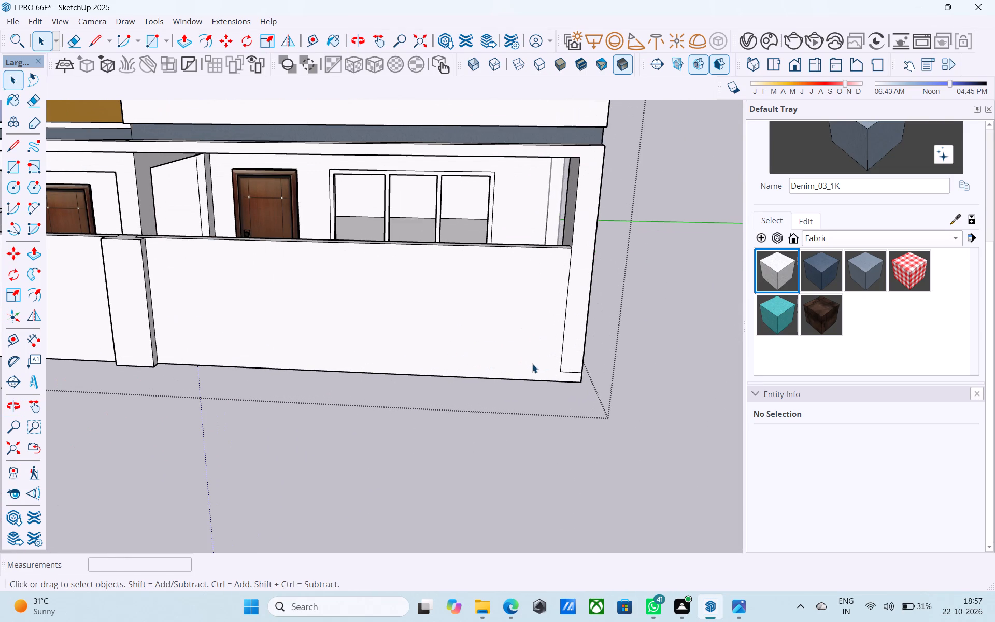
scroll(535, 369, "down", 5)
middle_click_drag(536, 374, 401, 423)
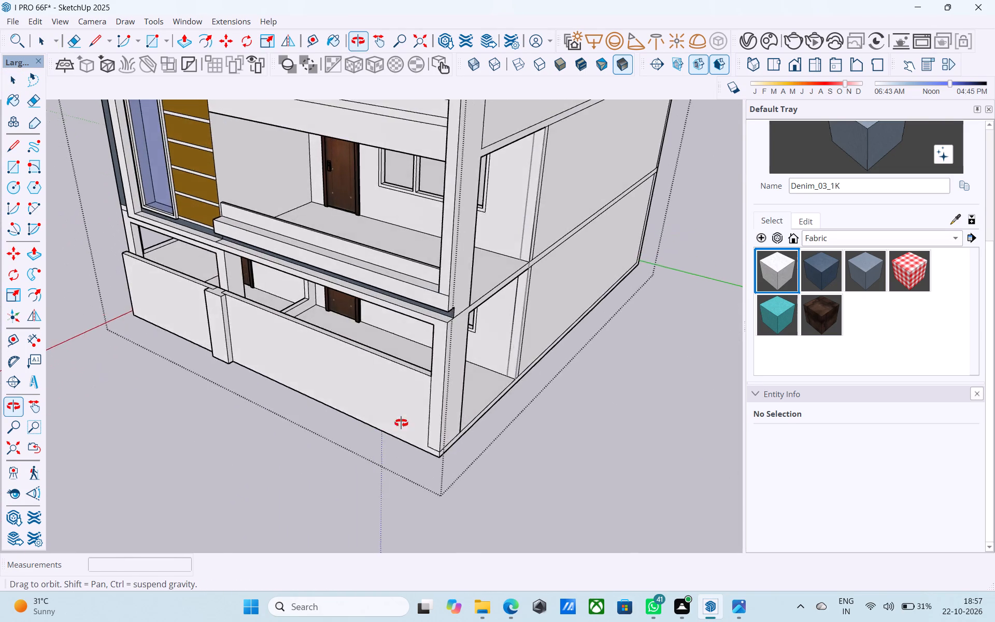
middle_click_drag(401, 423, 462, 401)
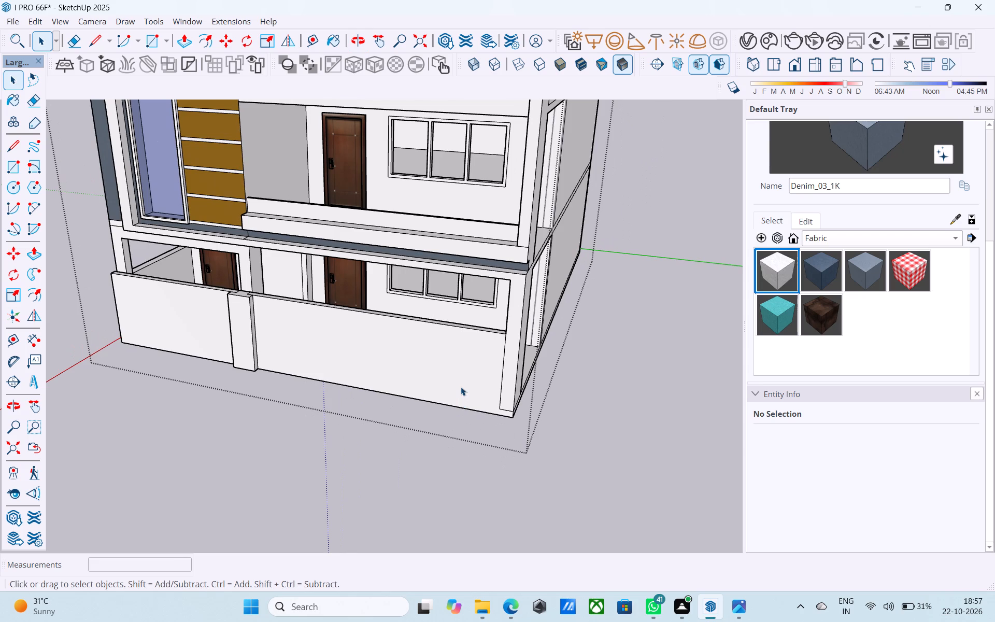
middle_click_drag(458, 380, 467, 359)
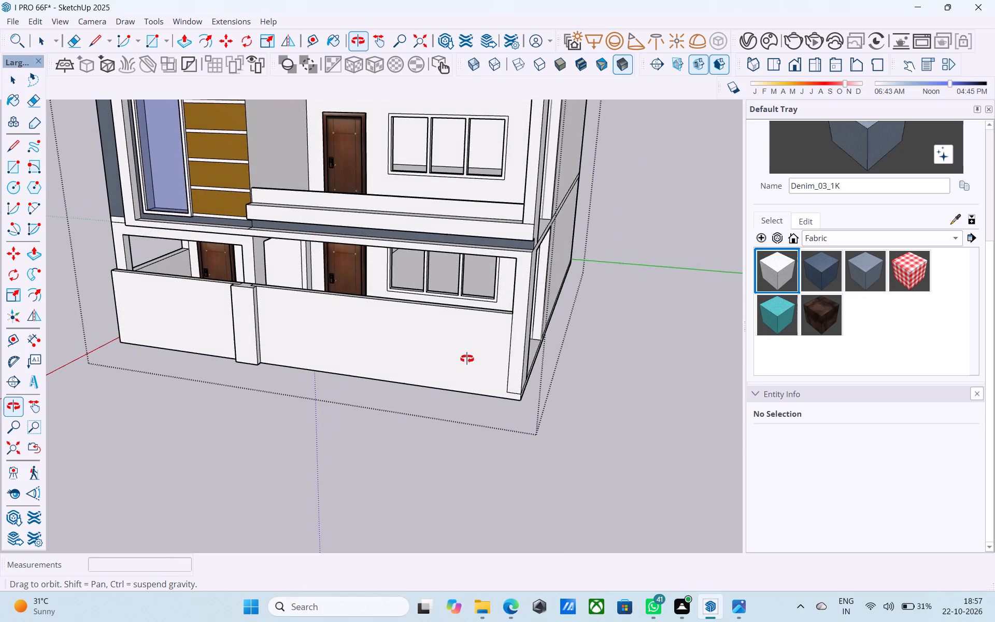
middle_click_drag(467, 359, 376, 407)
scroll(367, 397, "up", 2)
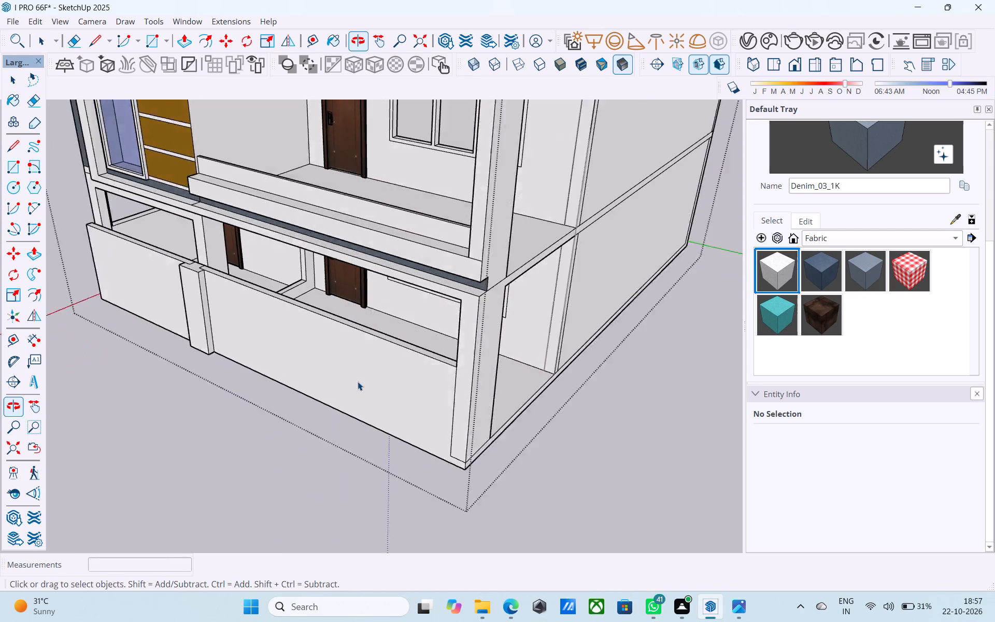
Examine the longer part of the porch's front wall, selecting its face beside the pier, from above and from the front.
scroll(358, 381, "up", 3)
scroll(354, 355, "down", 3)
middle_click_drag(354, 355, 355, 367)
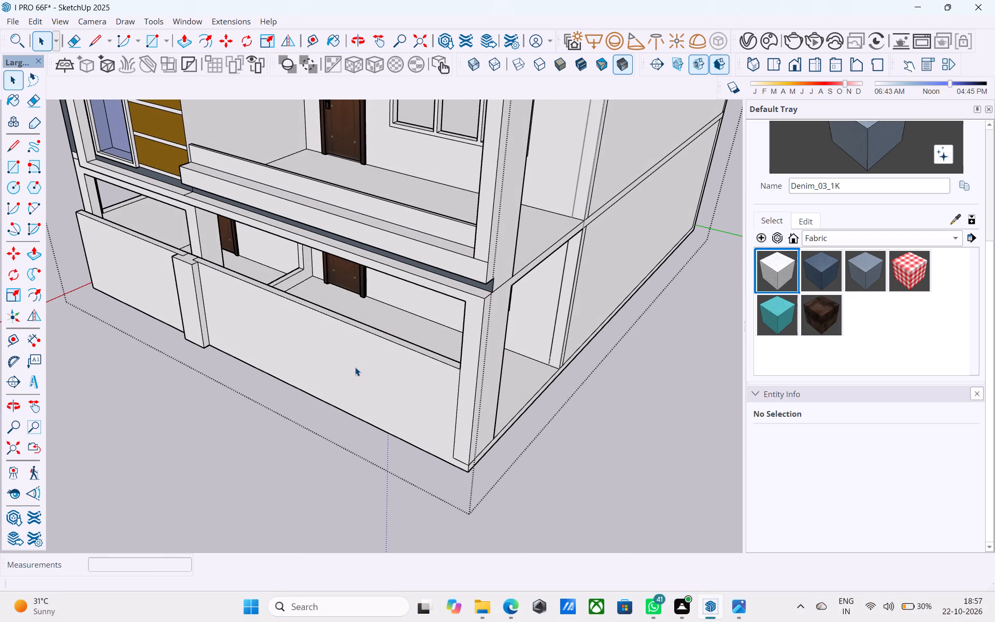
left_click(347, 379)
middle_click_drag(347, 379, 389, 366)
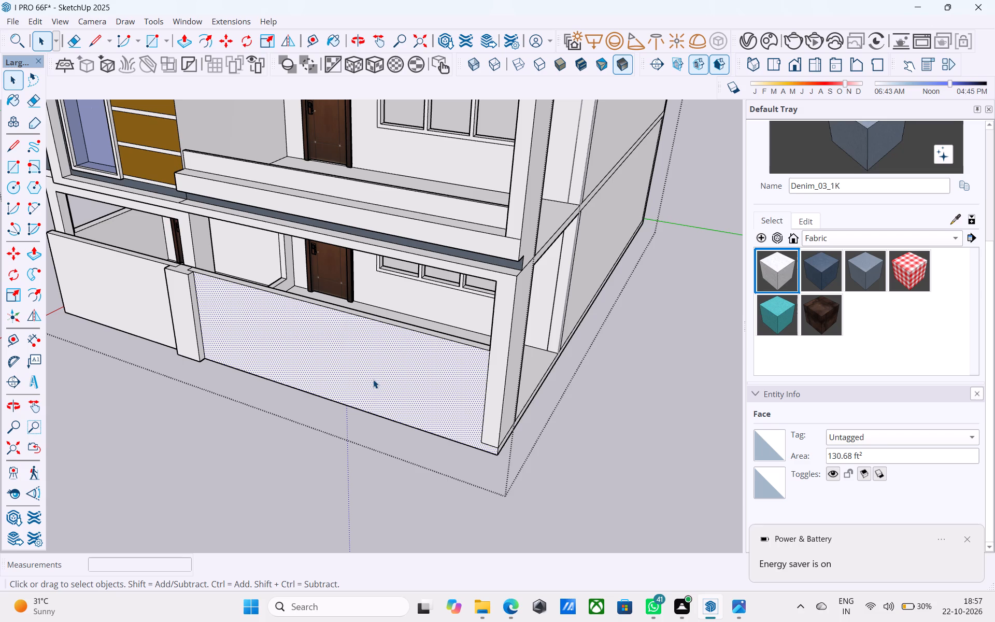
scroll(315, 376, "down", 4)
middle_click_drag(316, 377, 405, 334)
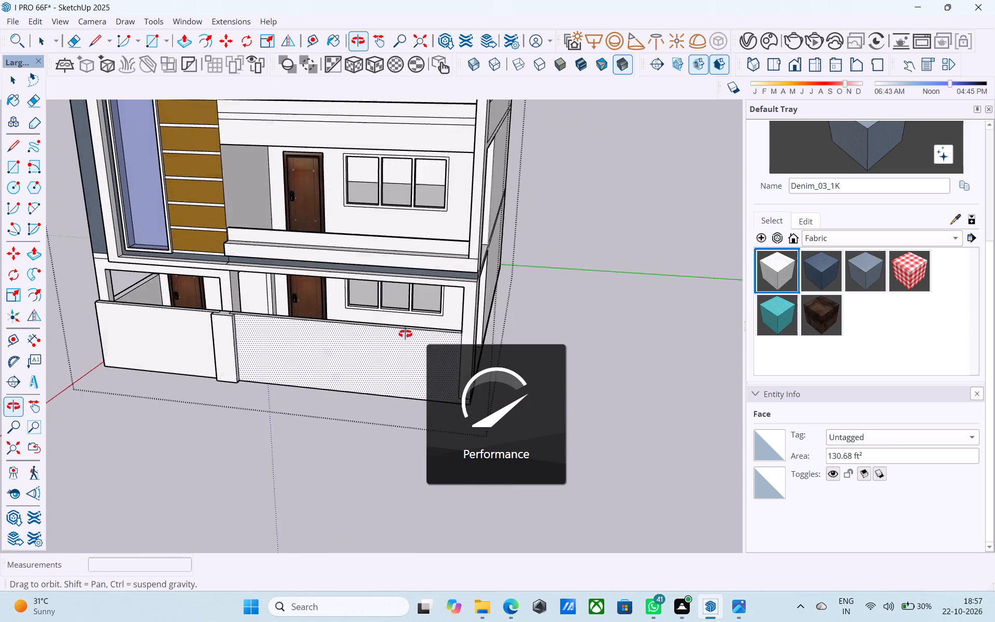
middle_click_drag(405, 334, 445, 308)
middle_click_drag(445, 308, 433, 340, "shift")
Save the house model.
key("ctrl+s")
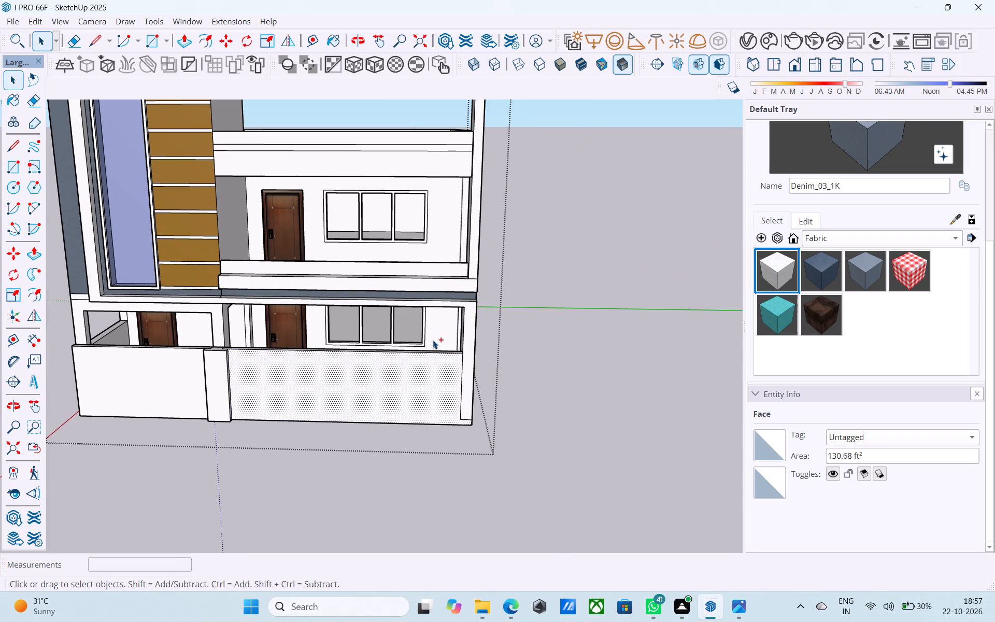
key("space")
Clear the selection and examine the whole house from the front and both front corners.
scroll(433, 340, "down", 4)
middle_click_drag(413, 395, 417, 384)
left_click(472, 411)
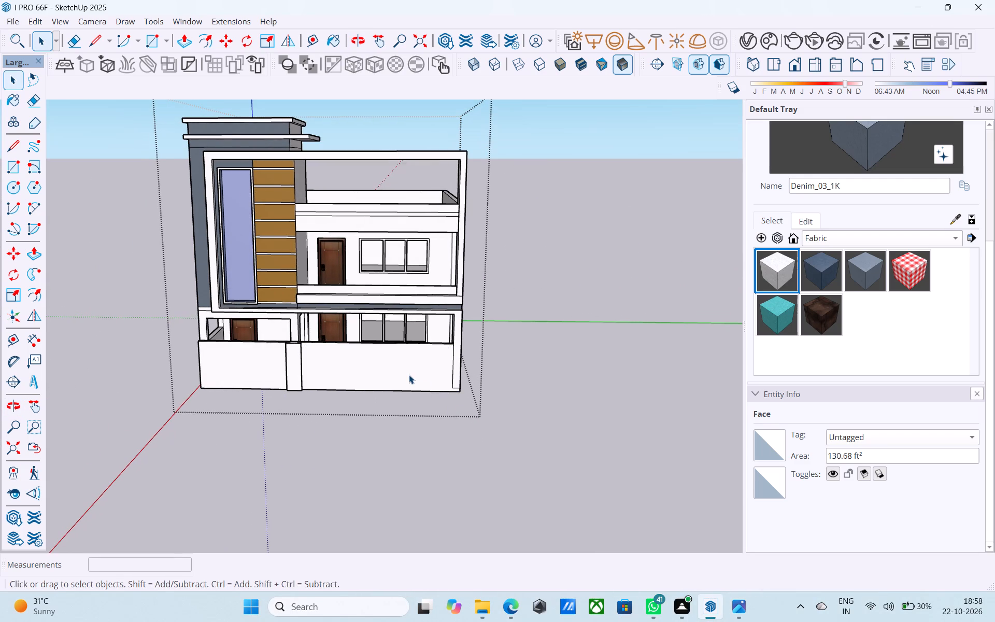
middle_click_drag(409, 374, 580, 392)
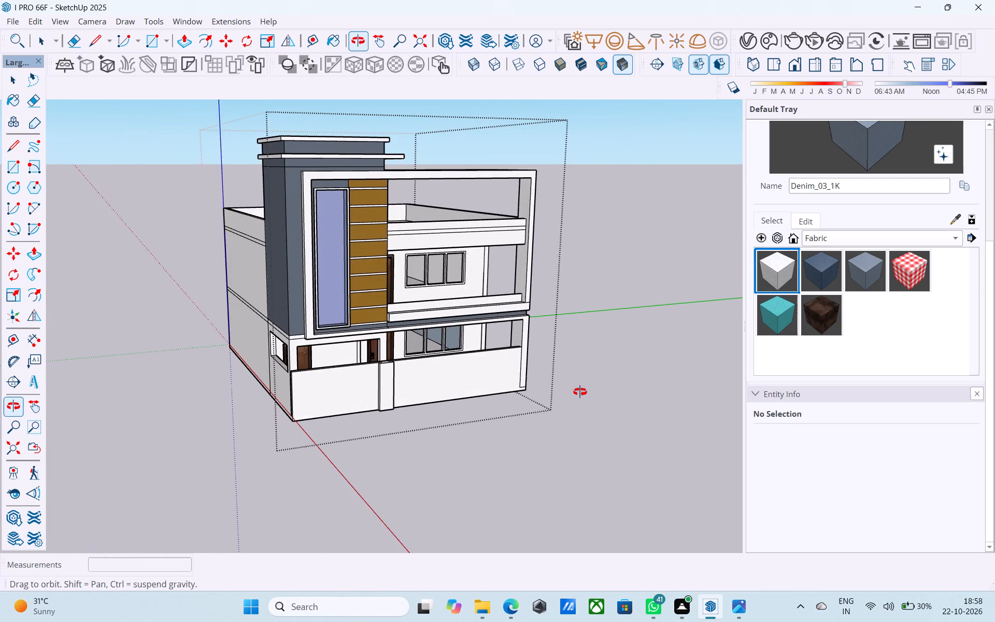
middle_click_drag(580, 392, 418, 412)
scroll(419, 396, "down", 3)
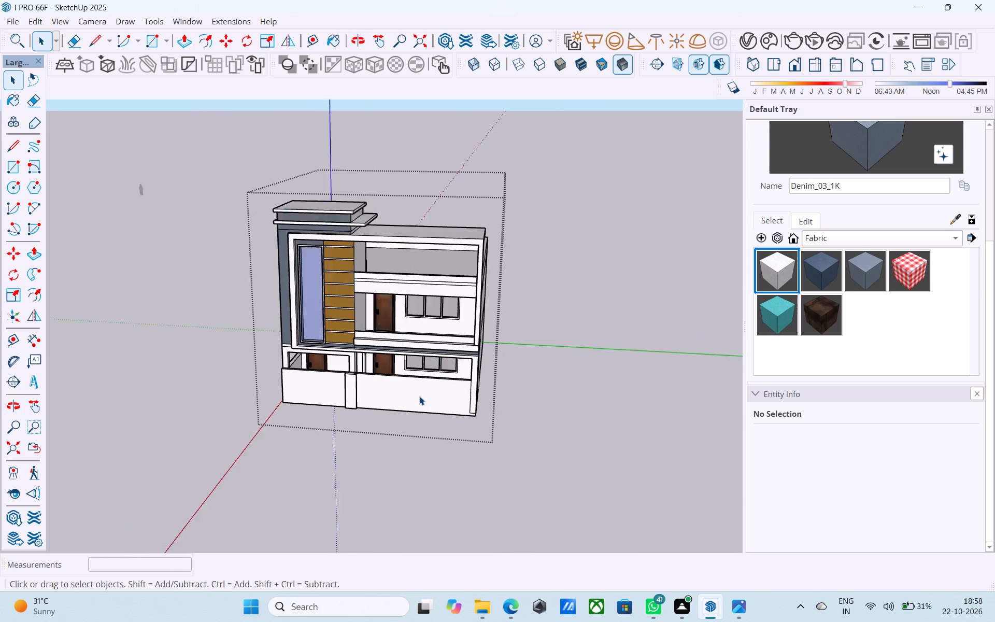
scroll(419, 396, "down", 2)
middle_click_drag(417, 403, 345, 409, "shift")
Examine the ground-floor front wall, its pier and the porch opening above it at close range.
scroll(389, 376, "up", 11)
middle_click_drag(459, 363, 425, 457)
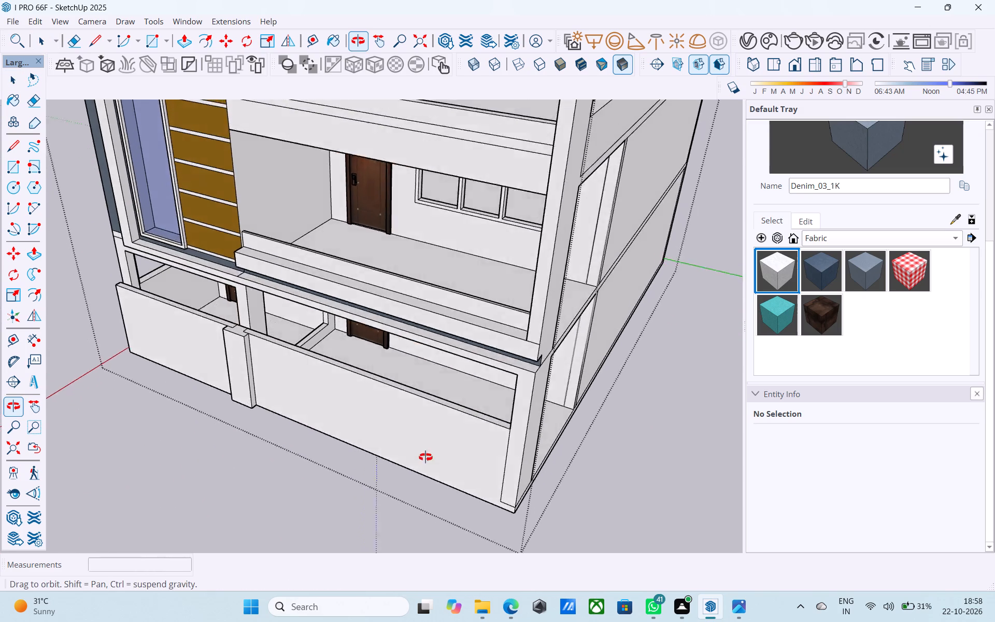
middle_click_drag(425, 457, 405, 457)
scroll(373, 404, "up", 4)
scroll(374, 403, "down", 5)
middle_click_drag(374, 402, 589, 387)
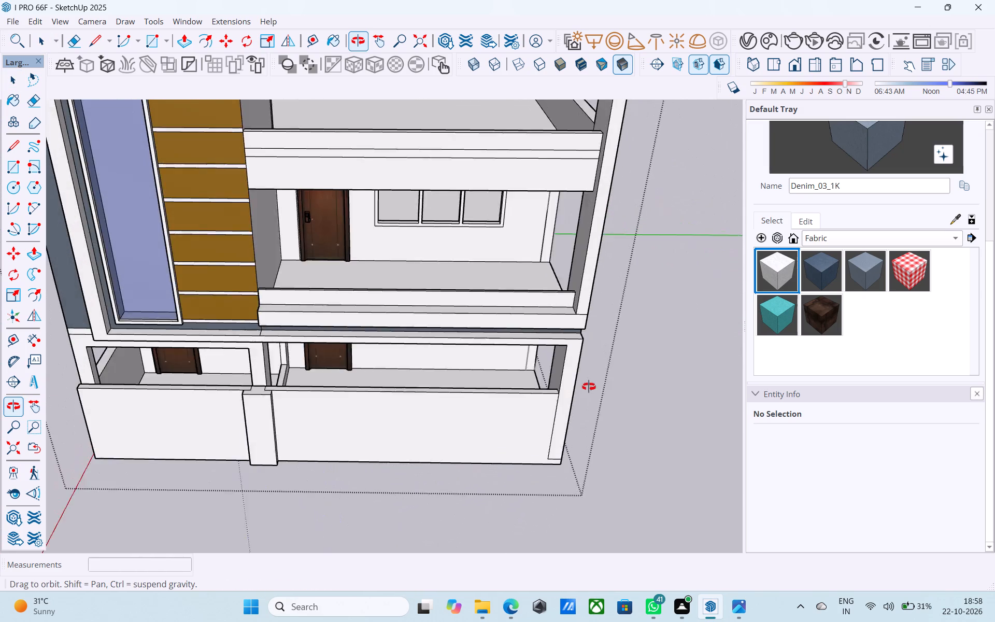
middle_click_drag(589, 387, 606, 381)
middle_click_drag(553, 444, 447, 406)
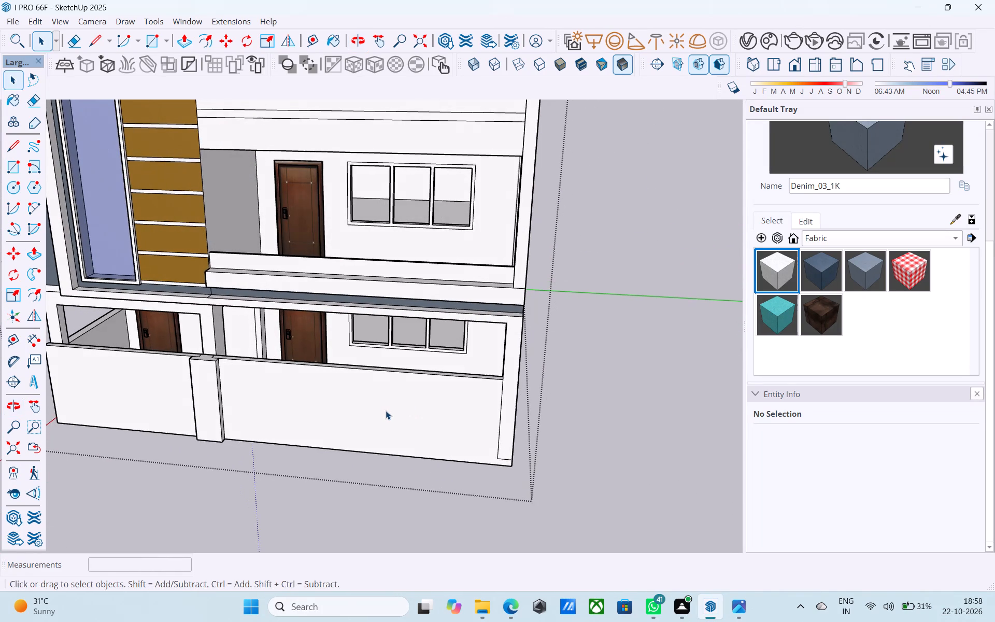
middle_click_drag(385, 412, 384, 423, "shift")
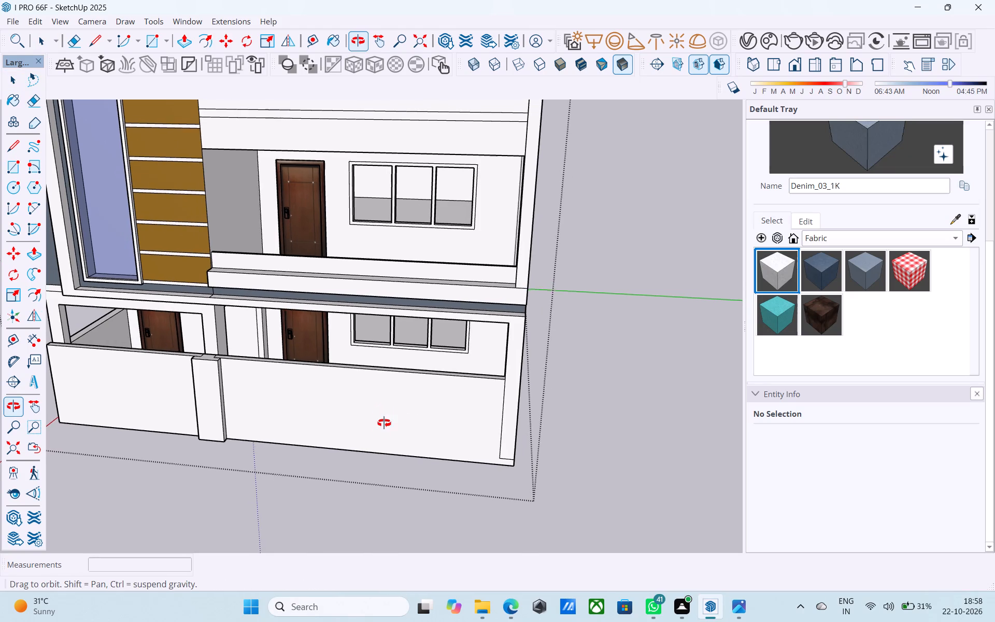
middle_click_drag(384, 423, 375, 437, "shift")
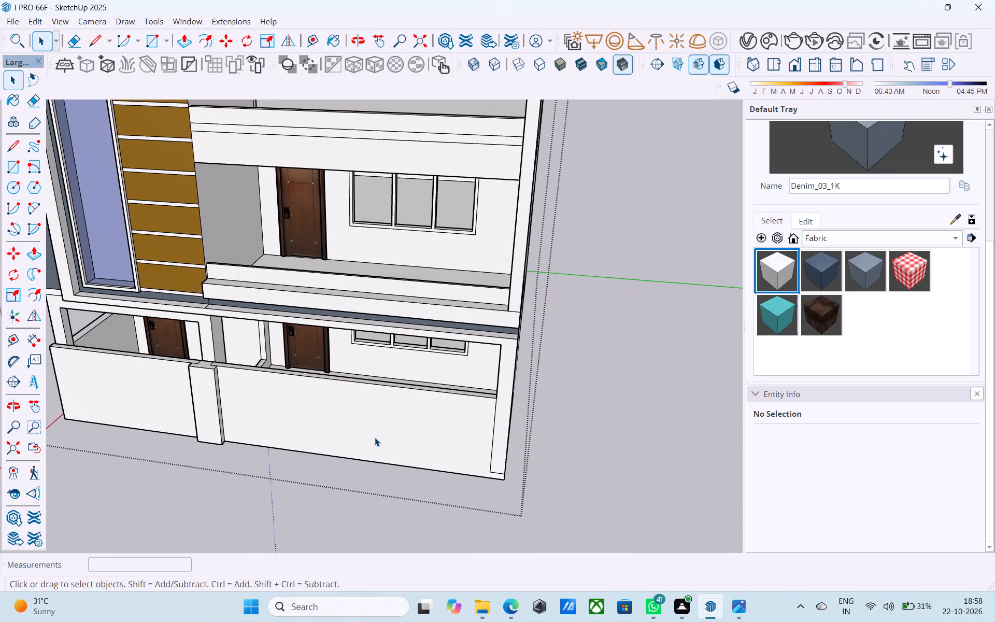
middle_click_drag(375, 437, 356, 438)
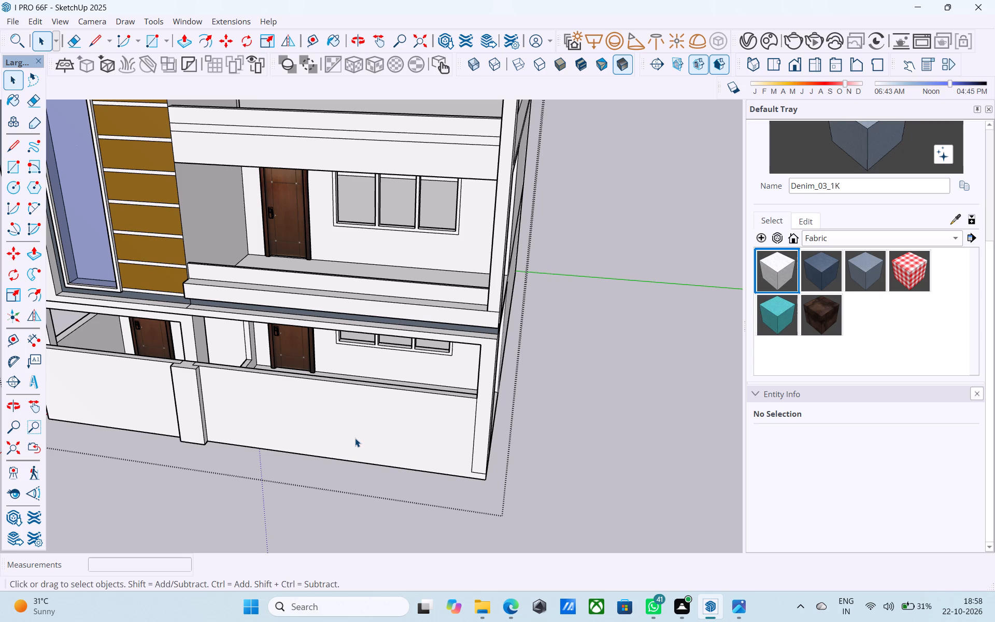
Examine the front facade from above, comparing the porch front wall and pier with the balconies over them.
scroll(360, 442, "down", 4)
middle_click_drag(362, 444, 422, 495)
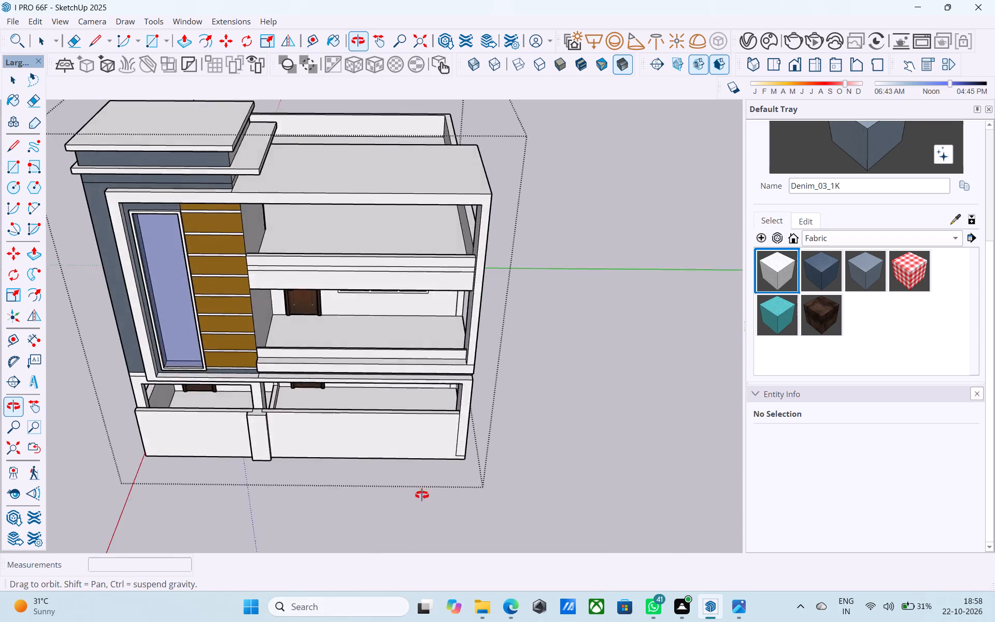
middle_click_drag(422, 495, 328, 550)
scroll(297, 444, "up", 3)
scroll(219, 388, "up", 2)
scroll(222, 392, "down", 3)
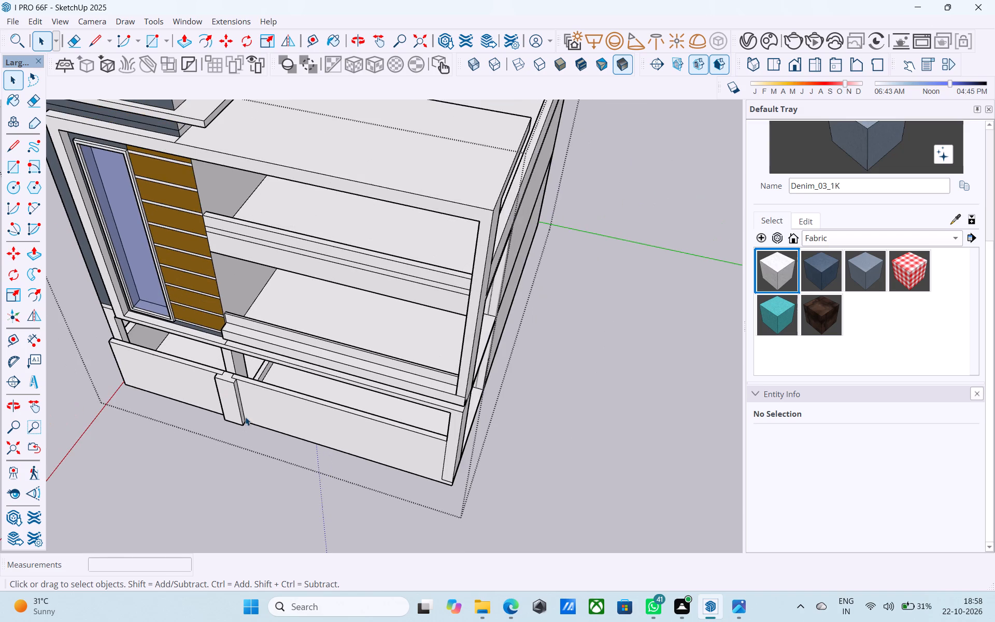
middle_click_drag(245, 417, 312, 414)
middle_click_drag(387, 501, 382, 488, "shift")
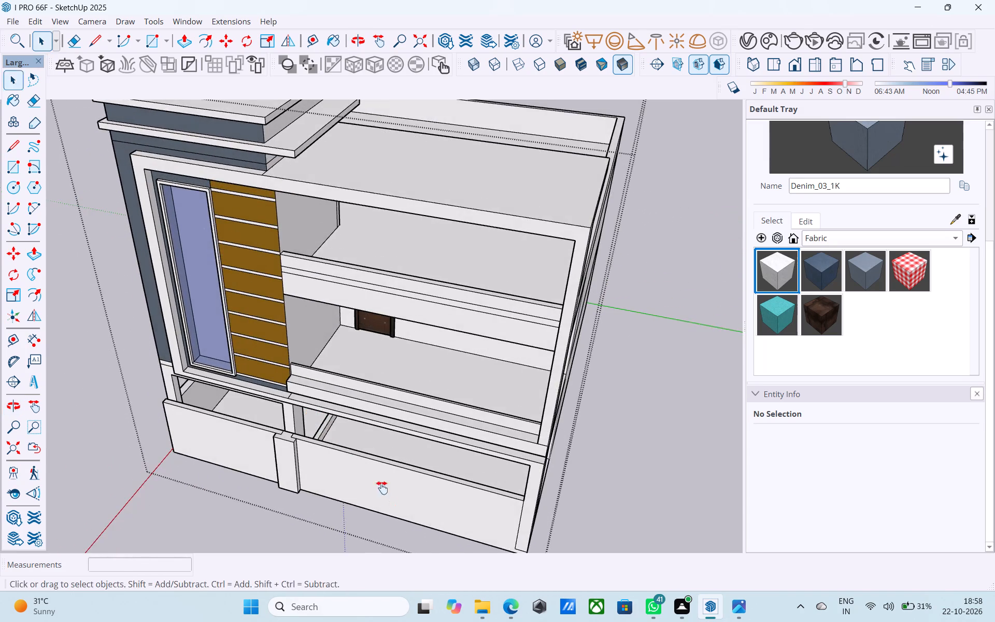
middle_click_drag(382, 488, 376, 456, "shift")
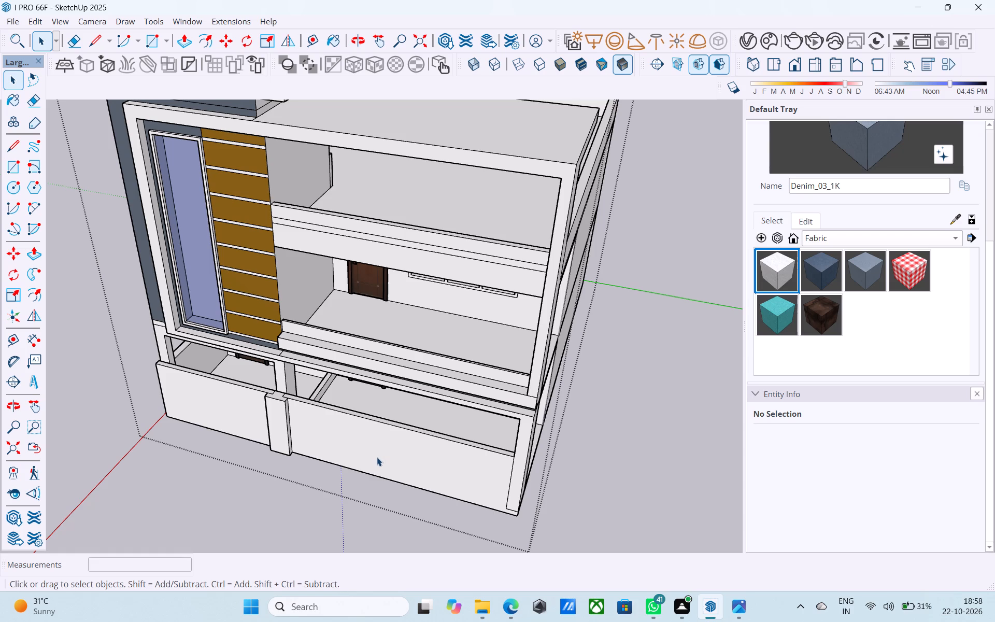
scroll(399, 442, "down", 5)
middle_click_drag(381, 473, 383, 439)
scroll(385, 439, "up", 4)
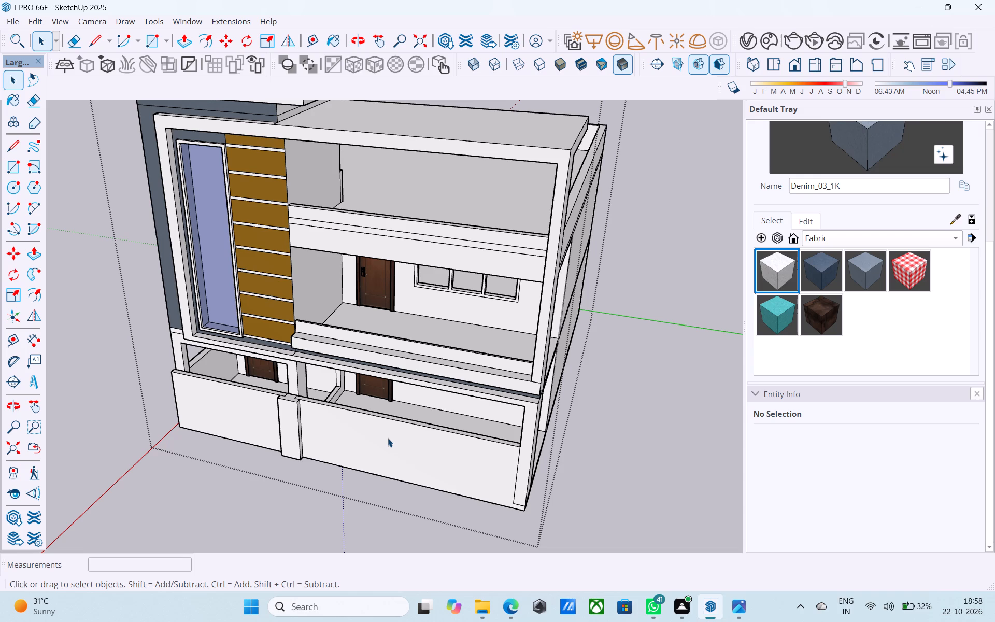
scroll(409, 418, "up", 1)
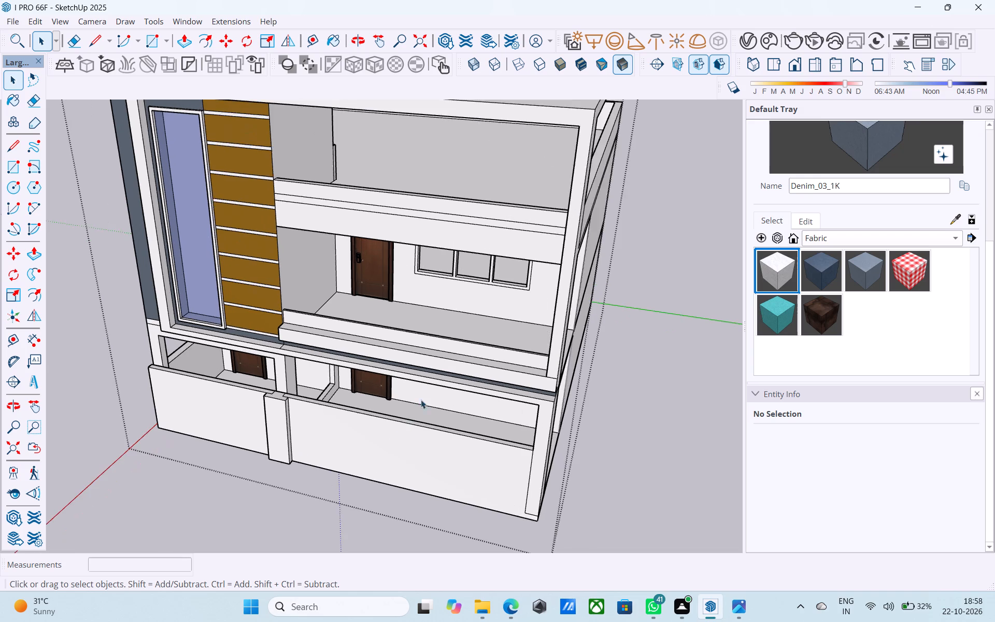
scroll(428, 383, "down", 5)
middle_click_drag(428, 395, 428, 441)
scroll(428, 443, "up", 5)
scroll(428, 443, "down", 3)
middle_click_drag(428, 443, 457, 447)
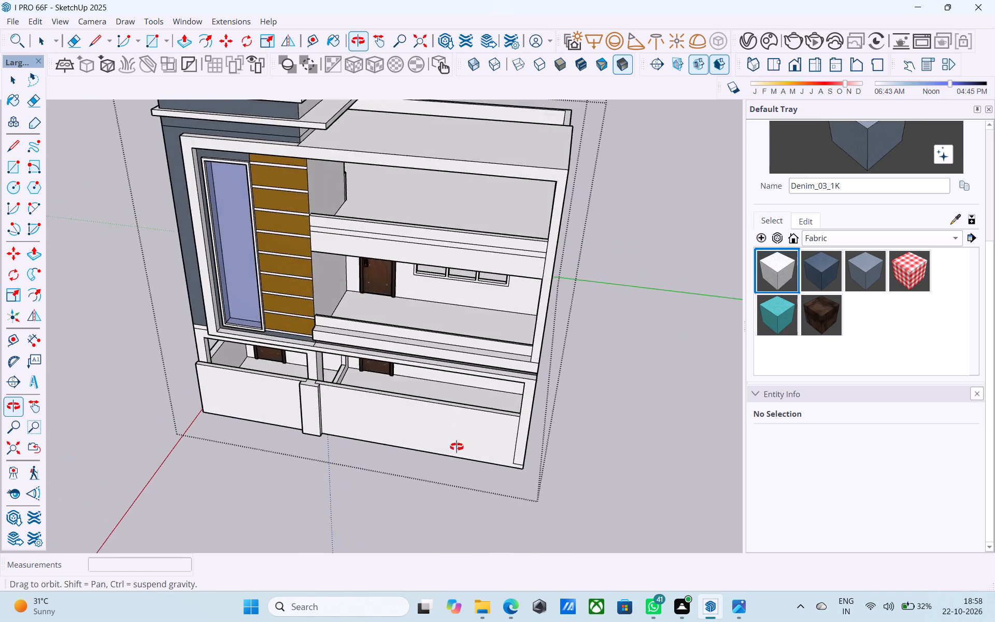
middle_click_drag(457, 447, 446, 482)
Examine the top of the front wall, the pier and the porch behind it from several close angles.
scroll(406, 415, "up", 6)
middle_click_drag(405, 414, 438, 364)
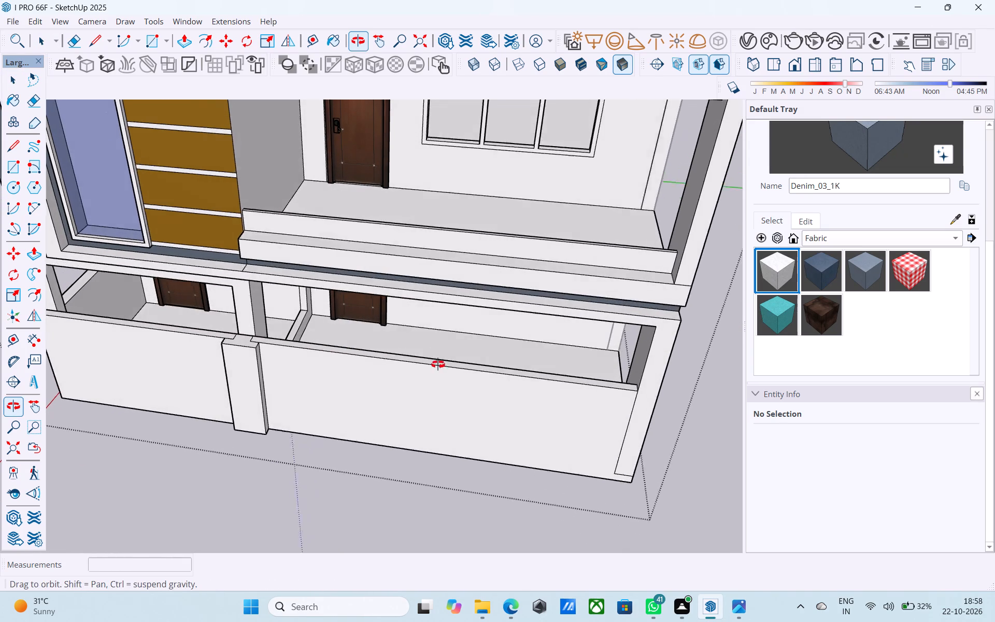
middle_click_drag(438, 364, 438, 364)
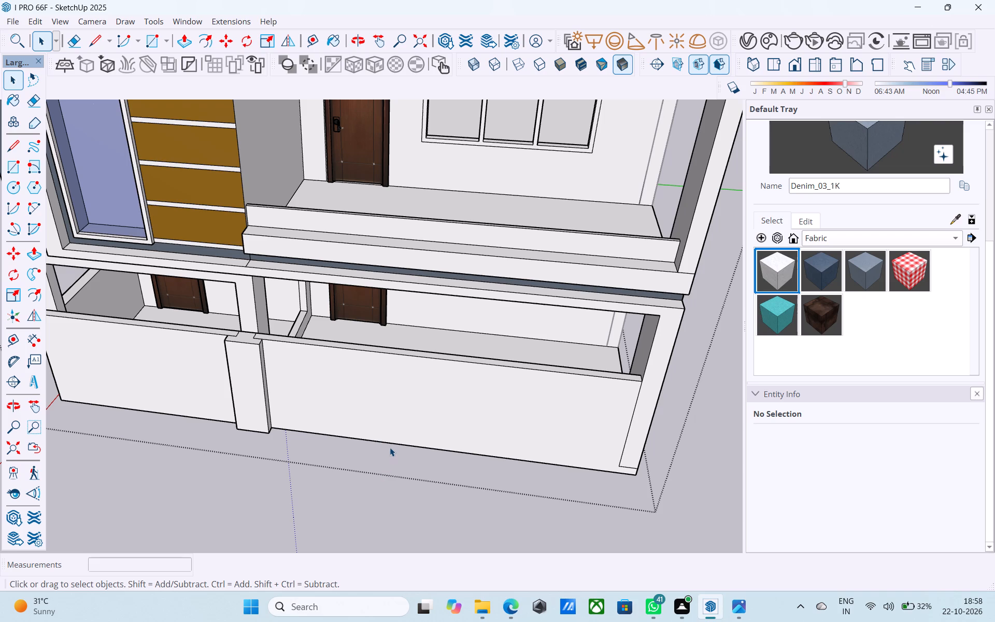
middle_click_drag(391, 442, 405, 394)
scroll(413, 409, "down", 4)
middle_click_drag(413, 416, 412, 416)
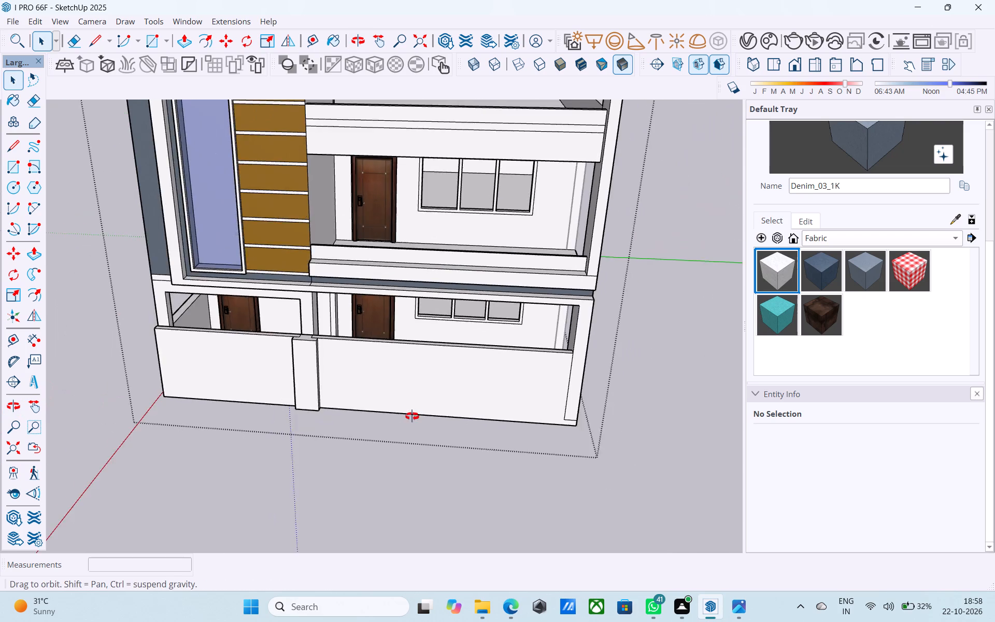
middle_click_drag(412, 416, 204, 489)
scroll(275, 400, "up", 4)
scroll(367, 400, "up", 1)
middle_click_drag(367, 400, 380, 384)
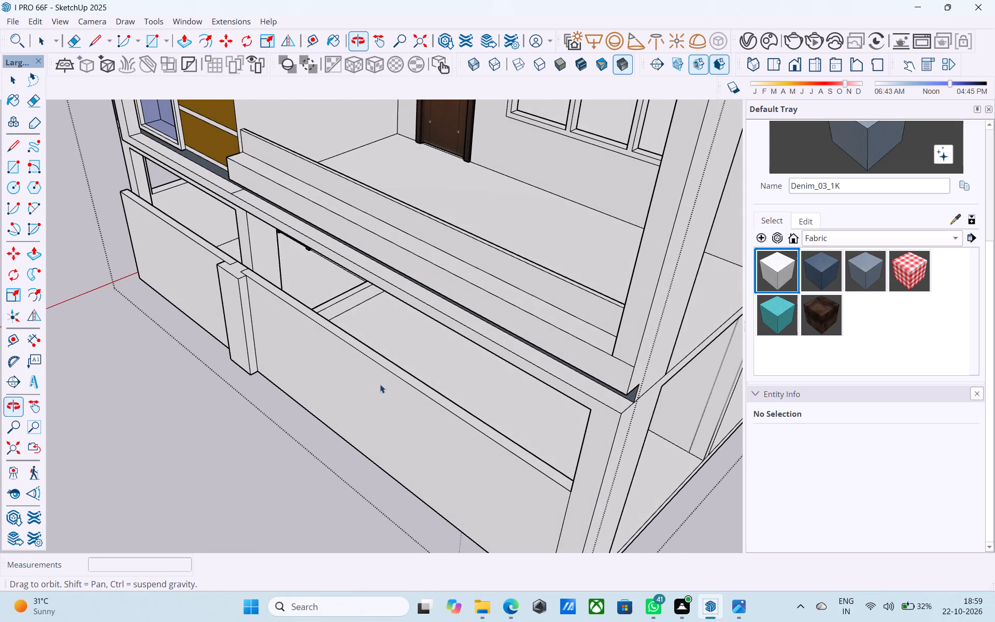
middle_click_drag(364, 426, 397, 392)
middle_click_drag(397, 390, 505, 381)
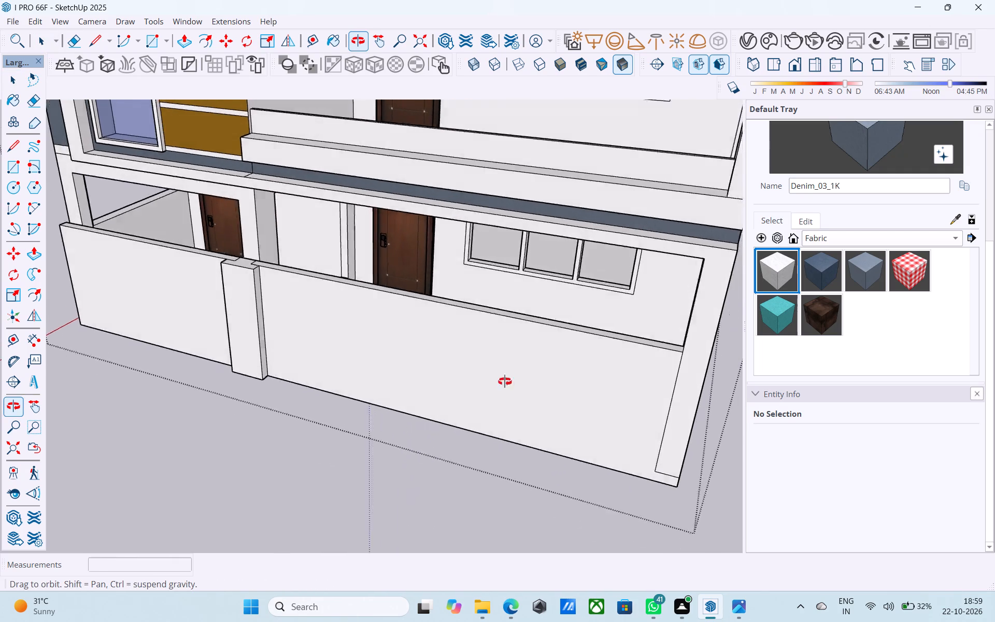
middle_click_drag(505, 381, 510, 416)
scroll(393, 325, "up", 2)
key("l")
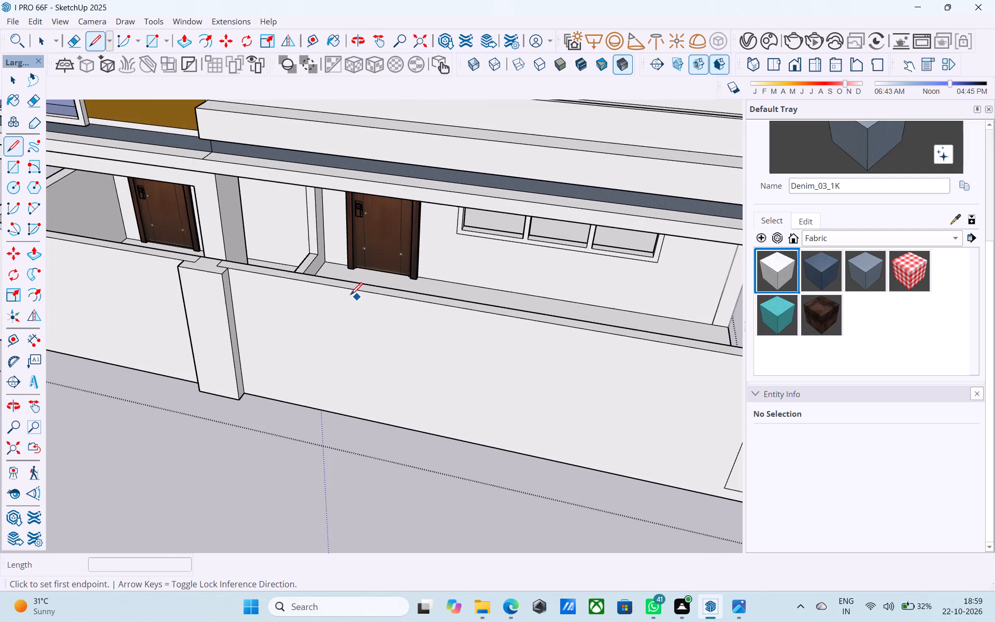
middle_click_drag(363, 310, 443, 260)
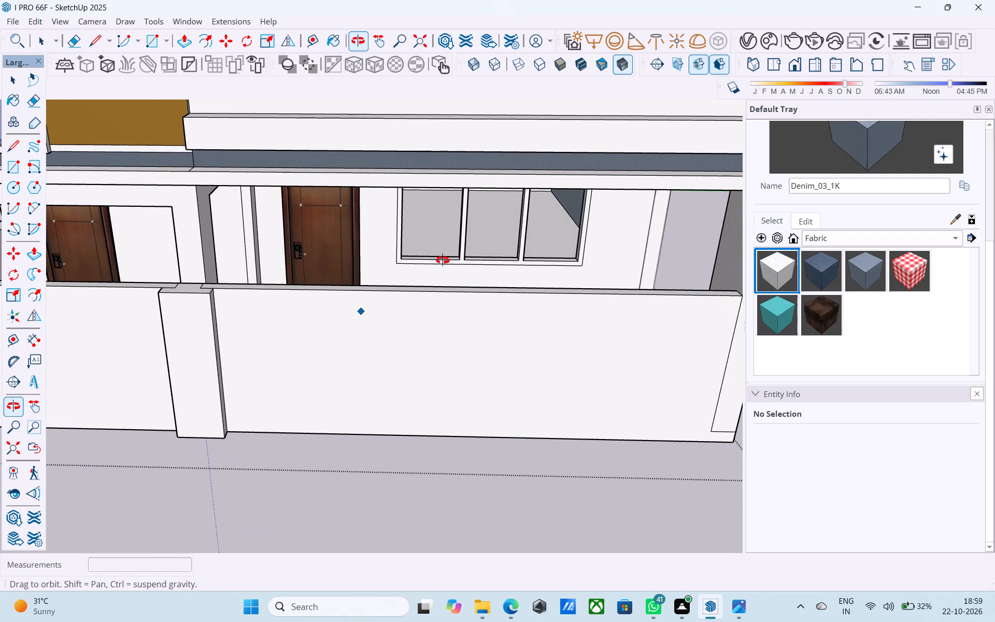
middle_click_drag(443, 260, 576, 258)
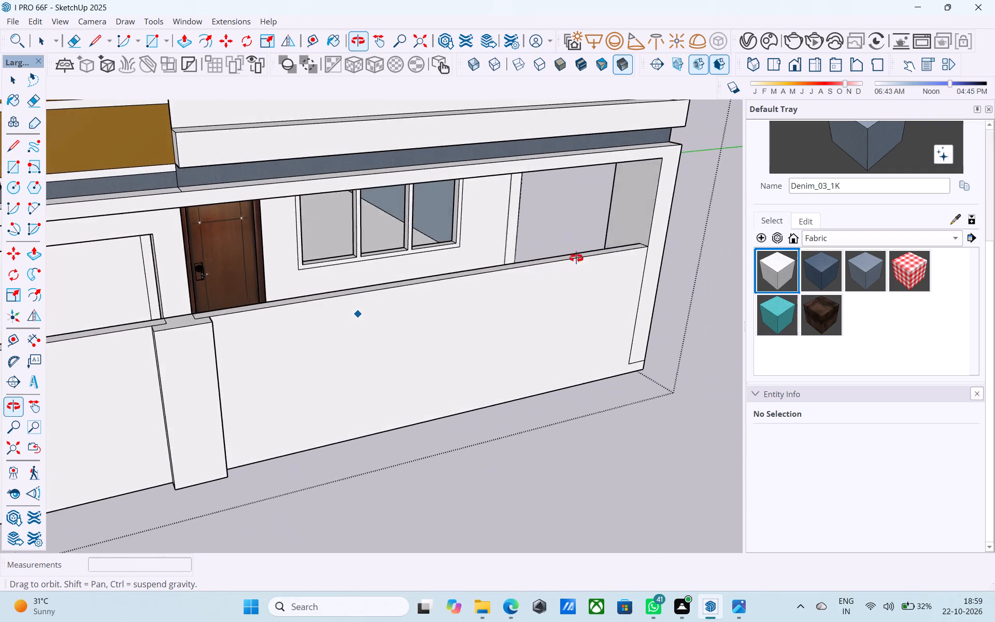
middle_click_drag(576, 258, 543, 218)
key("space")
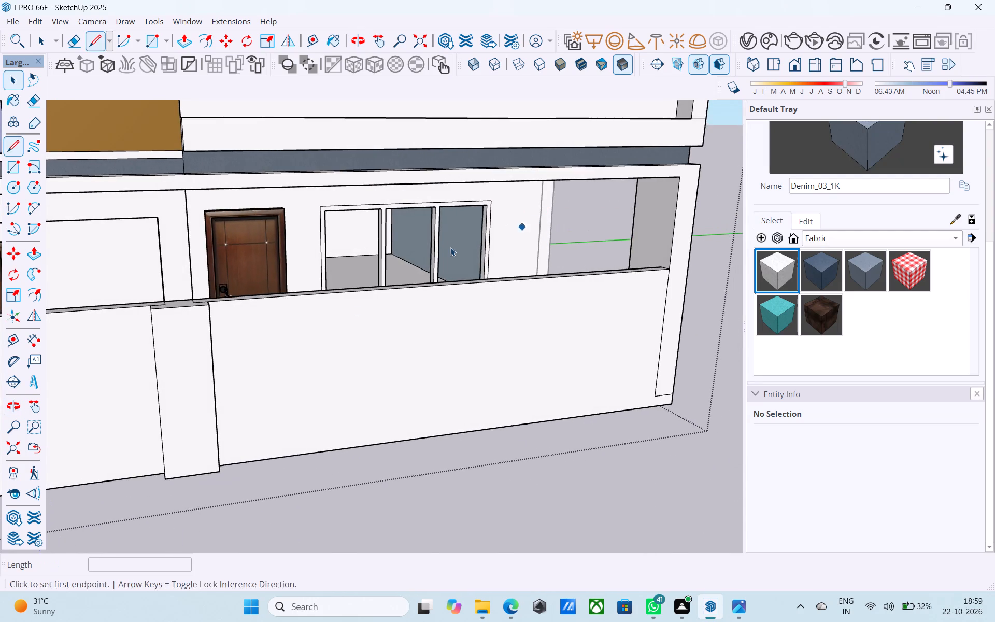
Reverse the blue-grey inner face of the room's side wall seen through the ground-floor porch window.
scroll(449, 248, "up", 15)
scroll(463, 233, "up", 13)
middle_click_drag(460, 277, 804, 213)
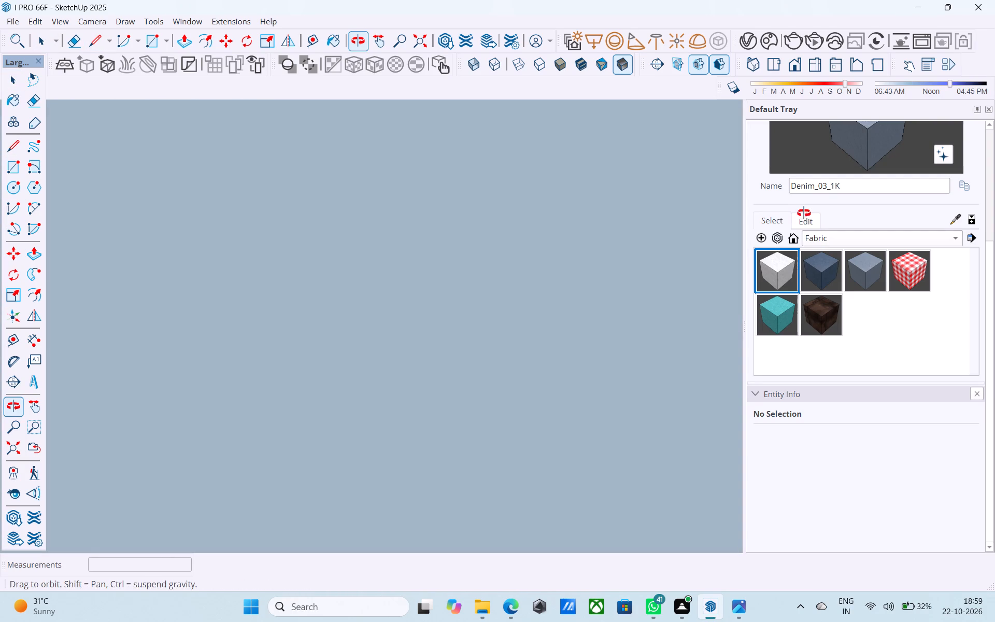
middle_click_drag(804, 213, 801, 215)
left_click(487, 310)
right_click(487, 310)
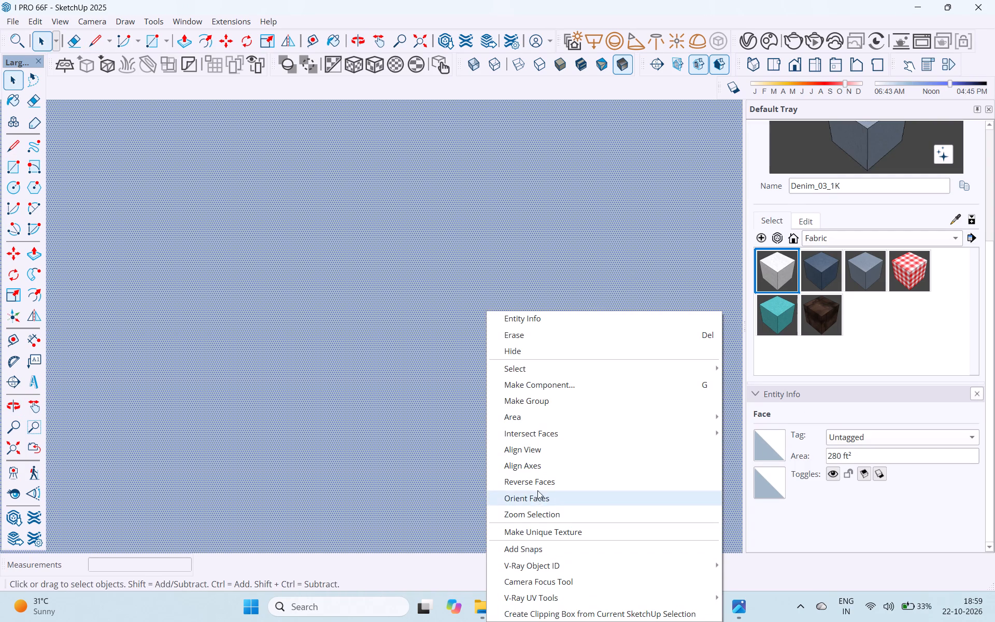
left_click(537, 488)
Examine the reversed side-wall face through the porch window and from outside the porch's open end corner.
middle_click_drag(523, 485, 231, 451)
scroll(223, 437, "down", 19)
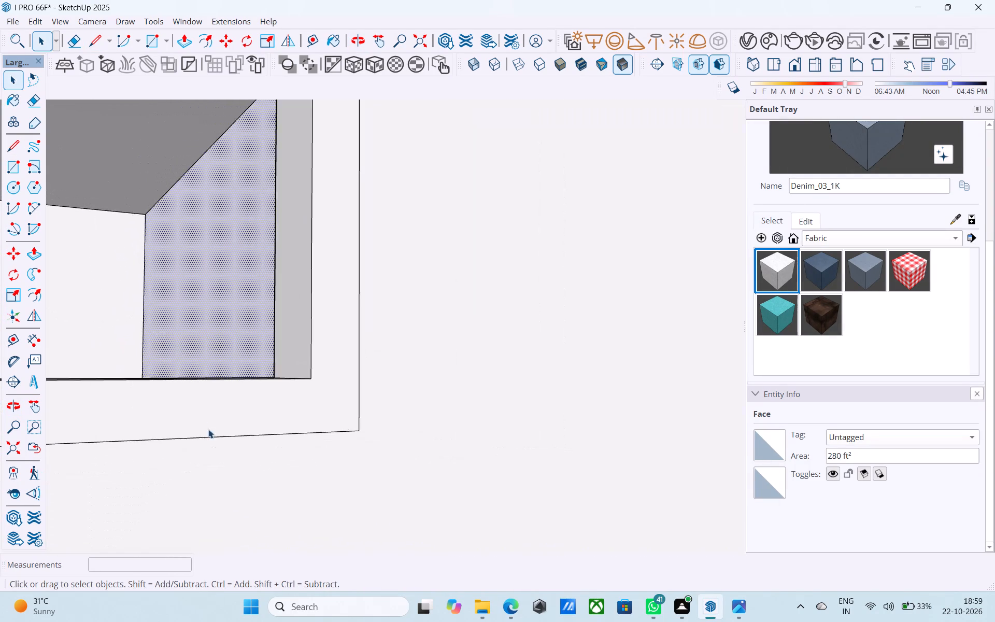
scroll(208, 429, "down", 20)
scroll(208, 429, "down", 20)
scroll(208, 429, "down", 1)
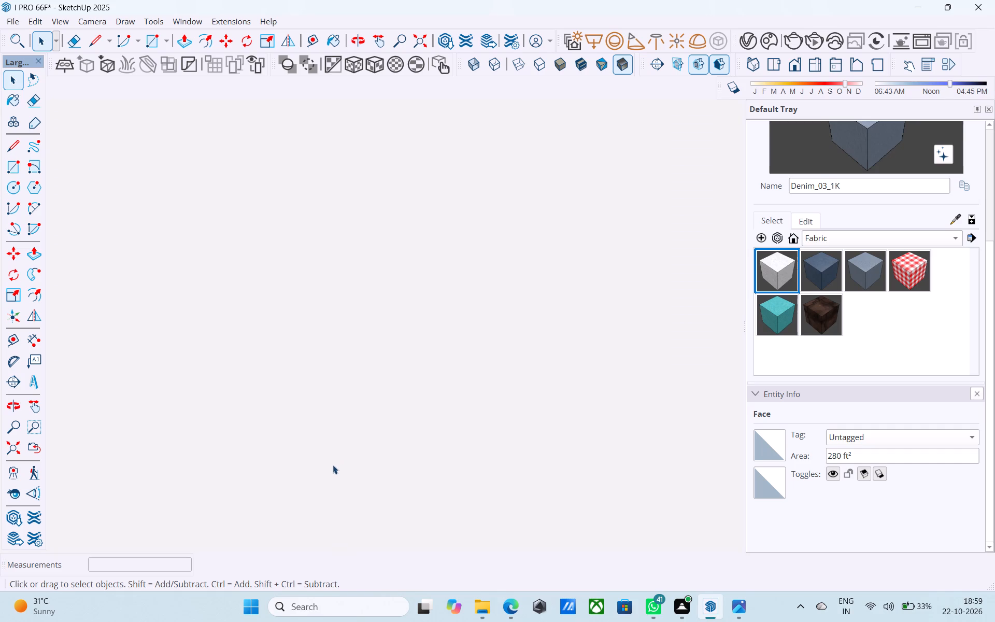
scroll(333, 465, "down", 20)
scroll(333, 465, "down", 20)
scroll(333, 465, "down", 1)
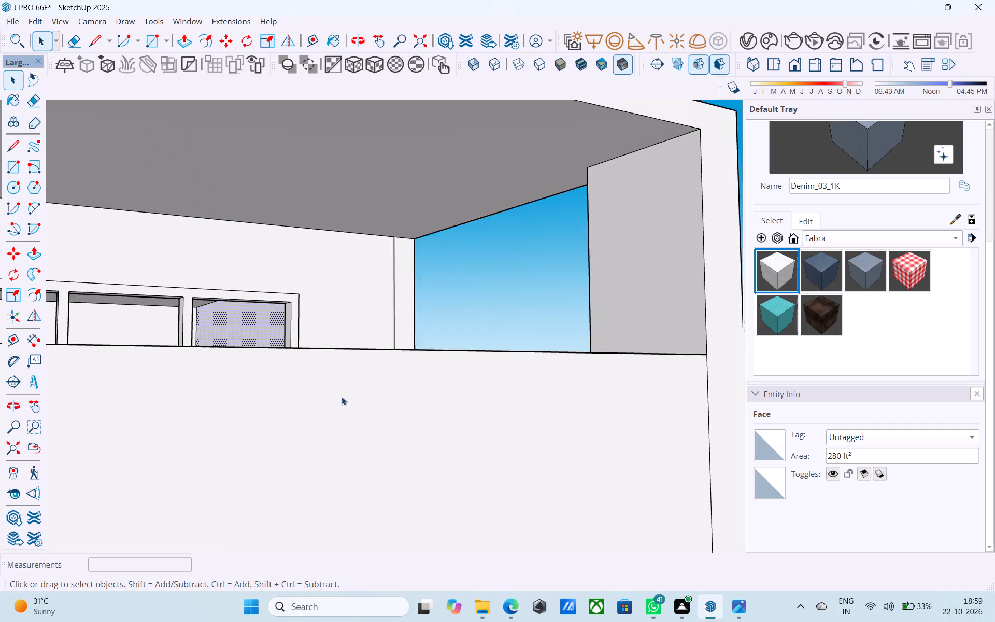
scroll(342, 397, "down", 10)
middle_click_drag(317, 337, 280, 434)
middle_click_drag(435, 381, 195, 370)
scroll(328, 330, "up", 4)
scroll(337, 331, "down", 1)
middle_click_drag(411, 322, 414, 345)
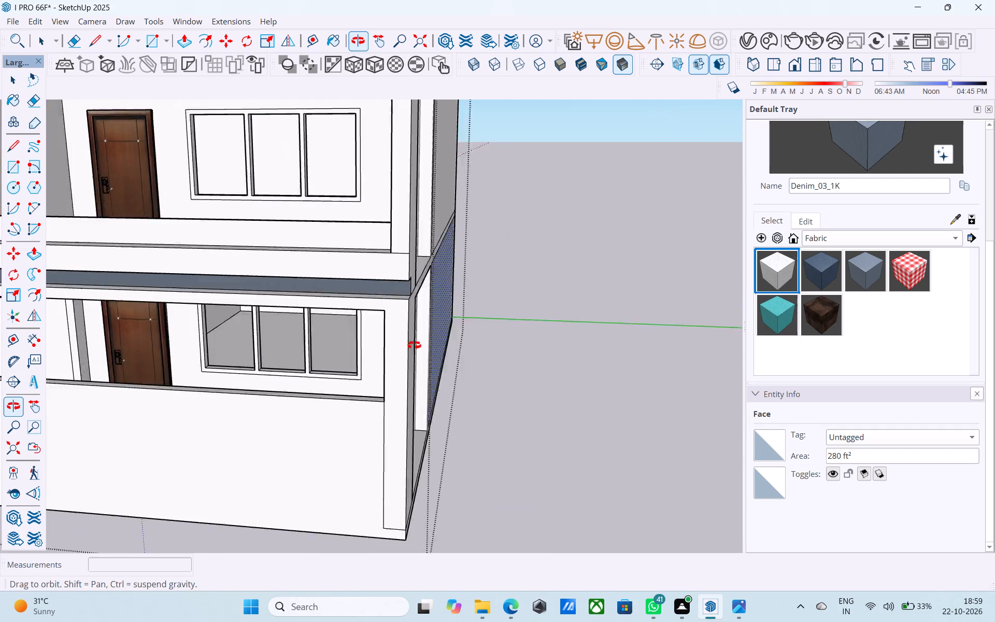
Undo the face reversal on the room's side wall seen through the ground-floor porch window.
middle_click_drag(414, 345, 290, 356)
middle_click_drag(321, 335, 647, 291)
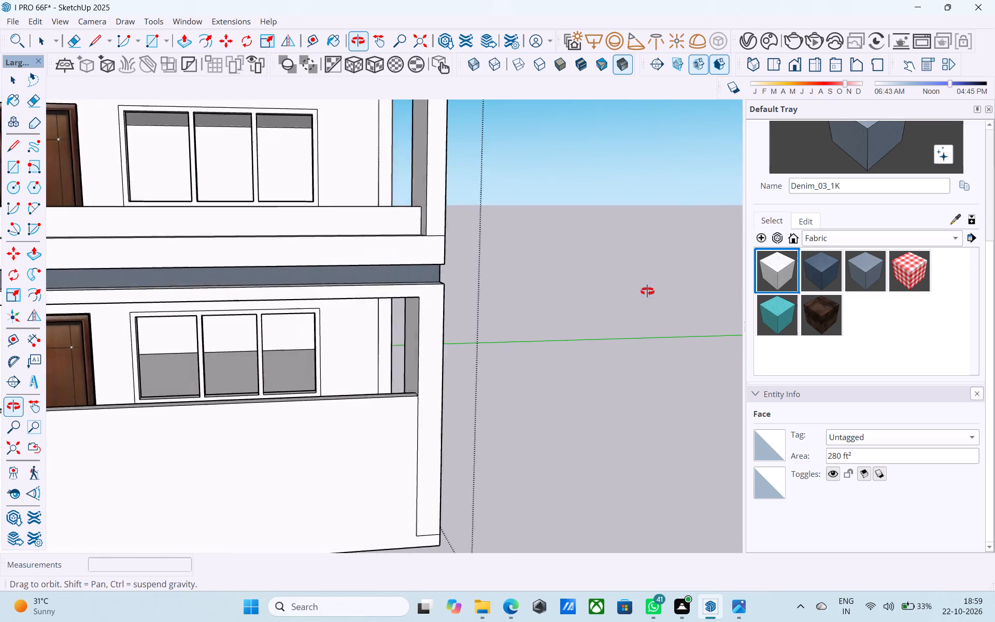
middle_click_drag(647, 291, 677, 282)
scroll(345, 383, "up", 5)
scroll(300, 363, "up", 6)
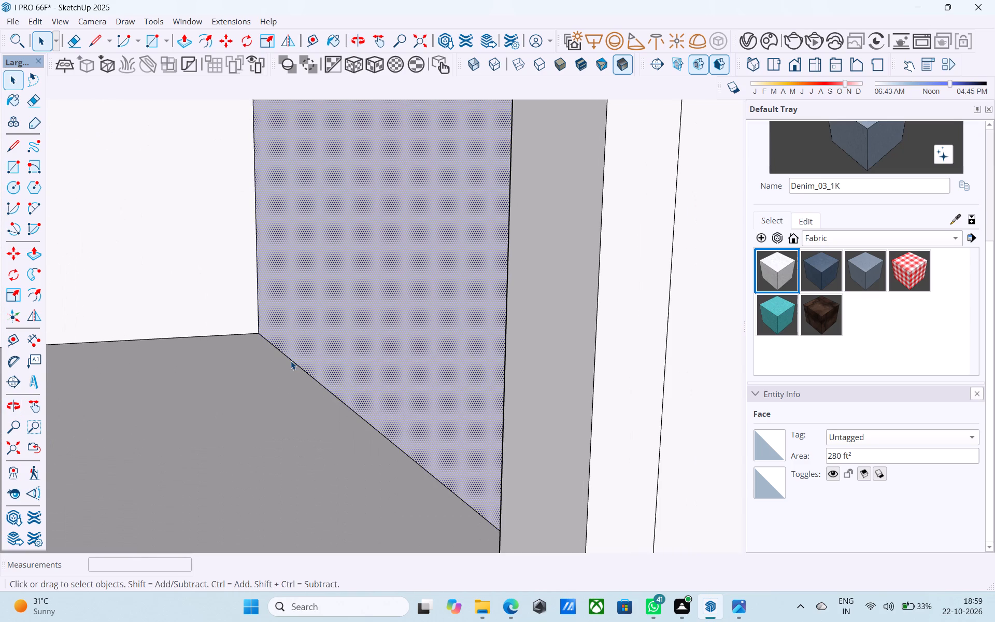
key("ctrl+z")
Copy the room's blue-grey side-wall face 6" inward.
left_click(318, 328)
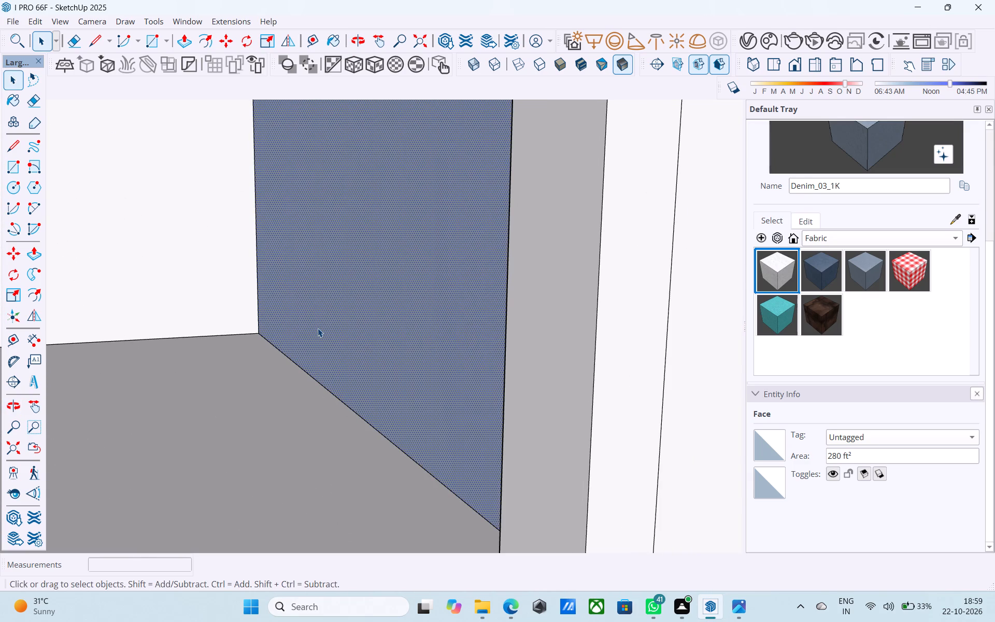
key("m")
left_click(318, 328)
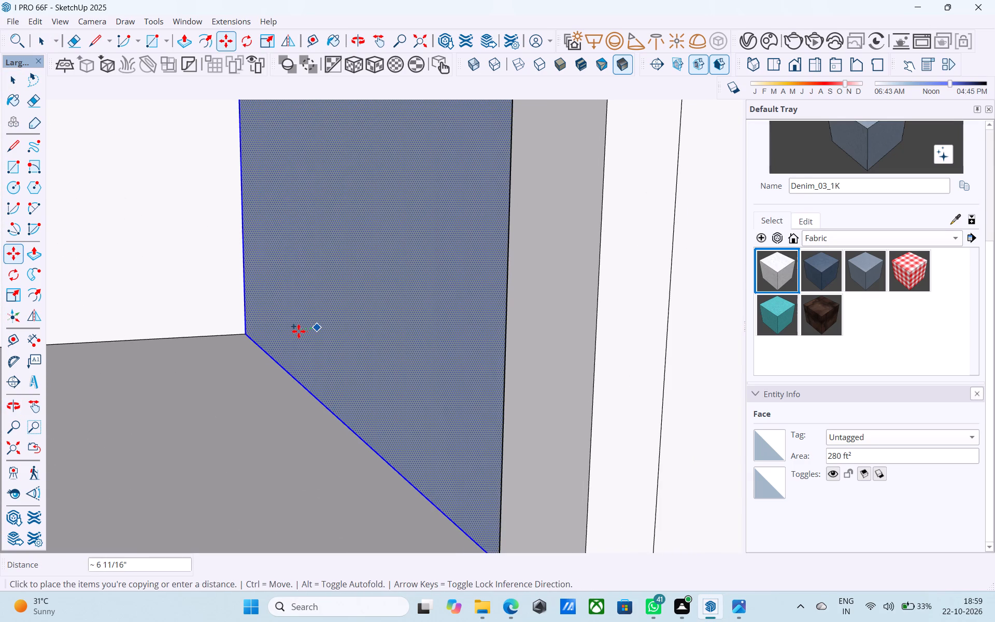
type("6\"")
key("Return")
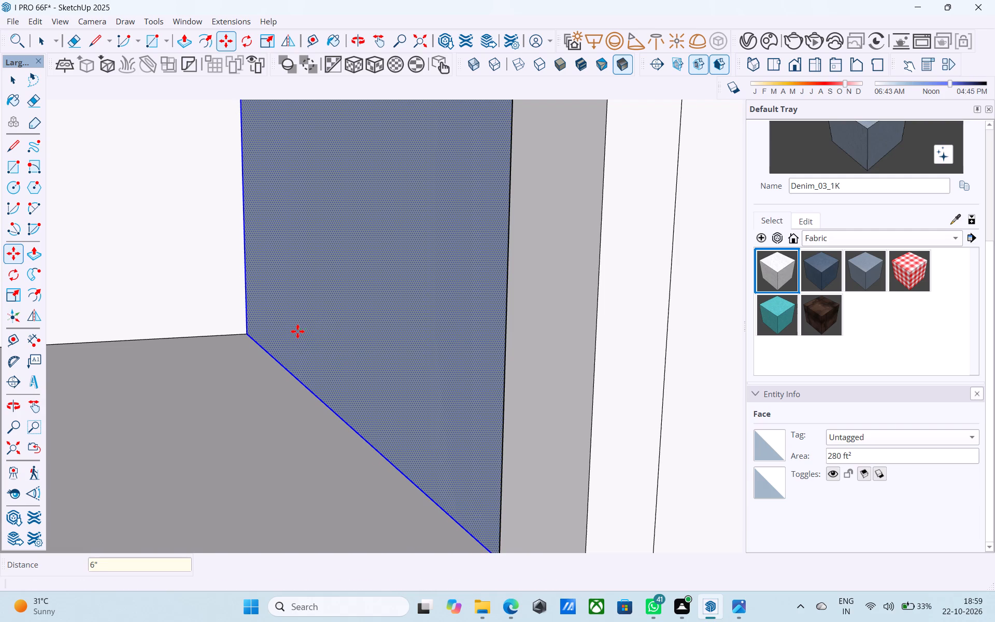
Reverse the copied side-wall face inside the ground-floor room.
key("space")
left_click(298, 328)
right_click(298, 328)
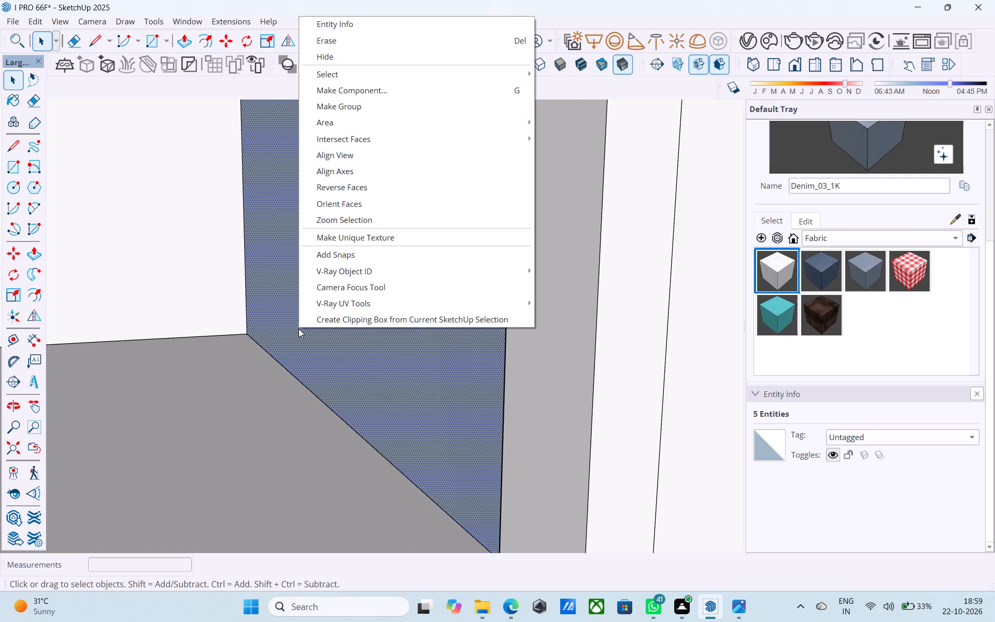
left_click(337, 179)
Examine the side wall from outside, the ground-floor porch windows and the whole front facade.
middle_click_drag(377, 290, 79, 288)
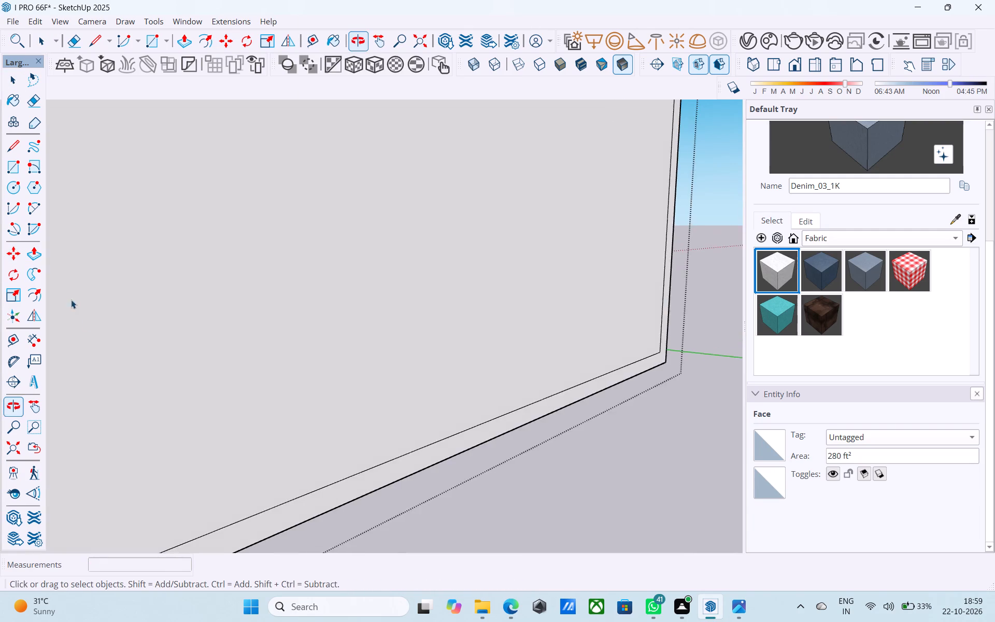
scroll(74, 306, "down", 17)
middle_click_drag(328, 364, 604, 357)
scroll(579, 344, "down", 3)
middle_click_drag(441, 405, 509, 313)
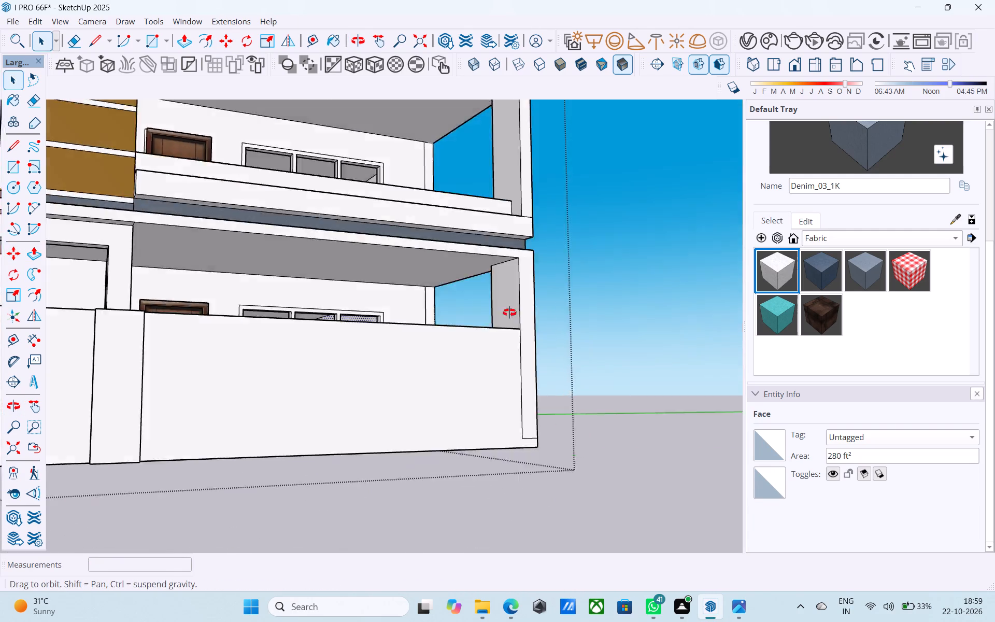
middle_click_drag(509, 313, 402, 503)
scroll(400, 497, "down", 5)
middle_click_drag(394, 503, 364, 394)
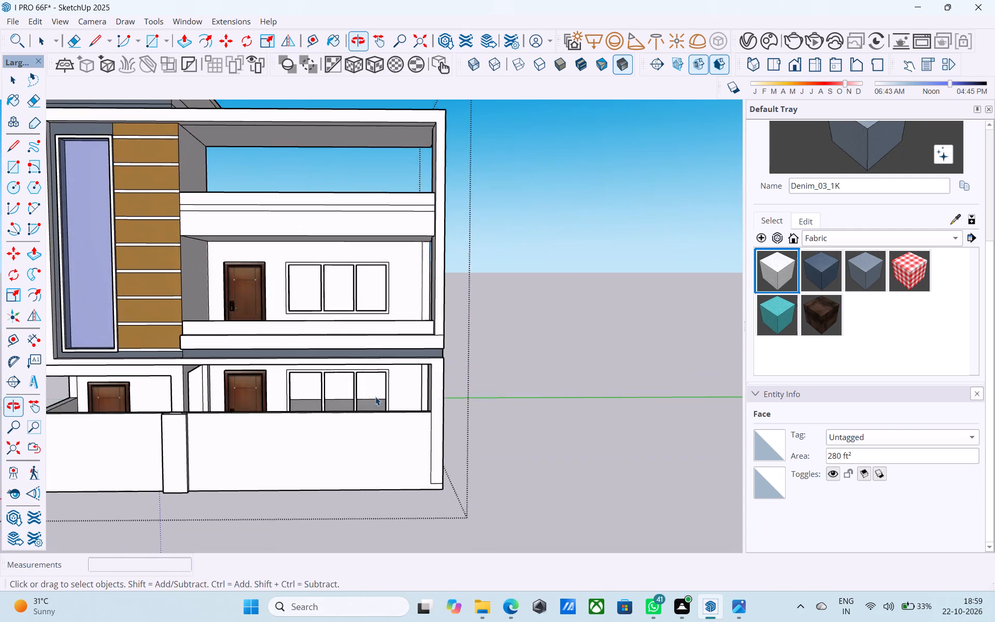
scroll(635, 358, "down", 5)
middle_click_drag(567, 428, 485, 482)
middle_click_drag(373, 459, 422, 418)
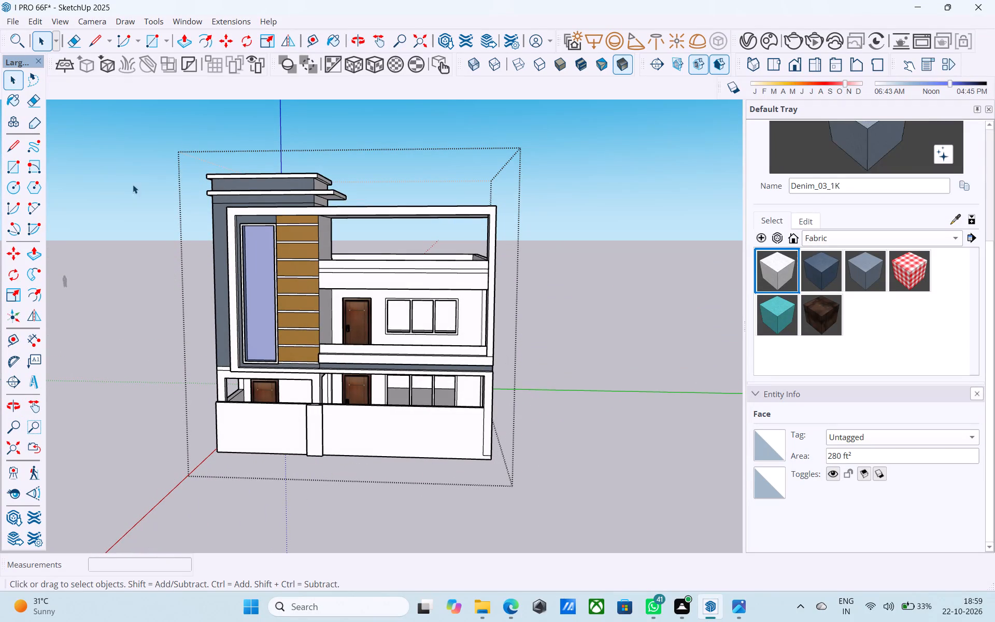
Import the Modern+Gate+1 component from Downloads and place it on the ground beside the house's front corner.
left_click(14, 23)
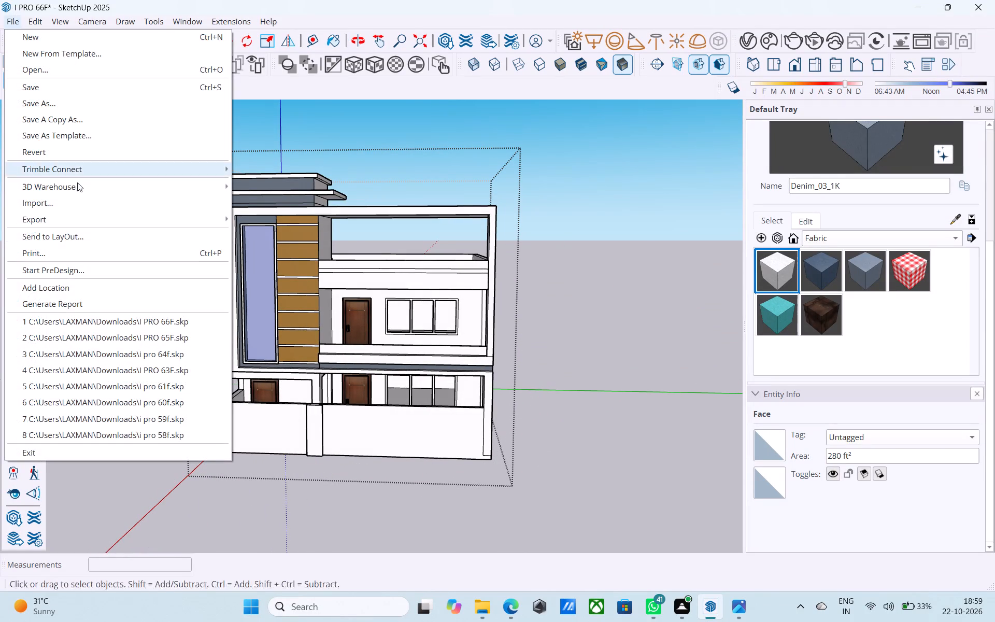
left_click(84, 197)
scroll(150, 296, "down", 7)
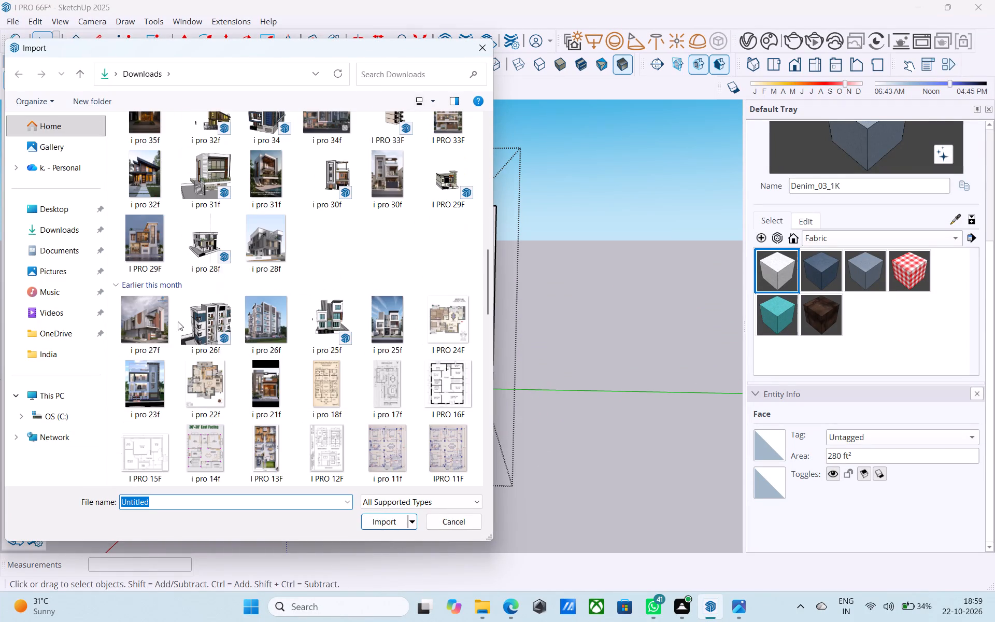
scroll(181, 302, "up", 1)
scroll(206, 242, "down", 6)
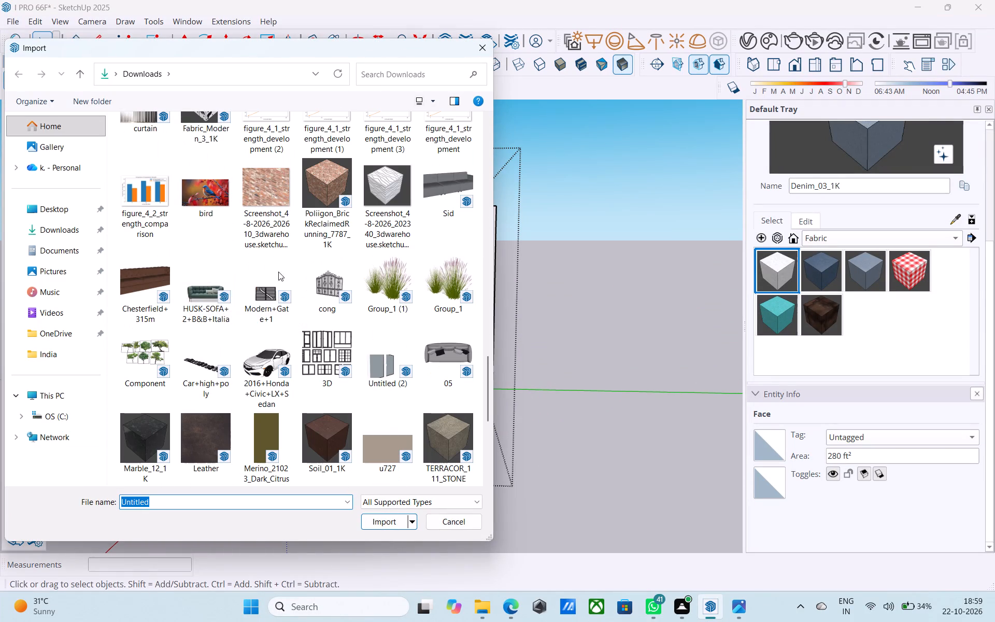
left_click(261, 287)
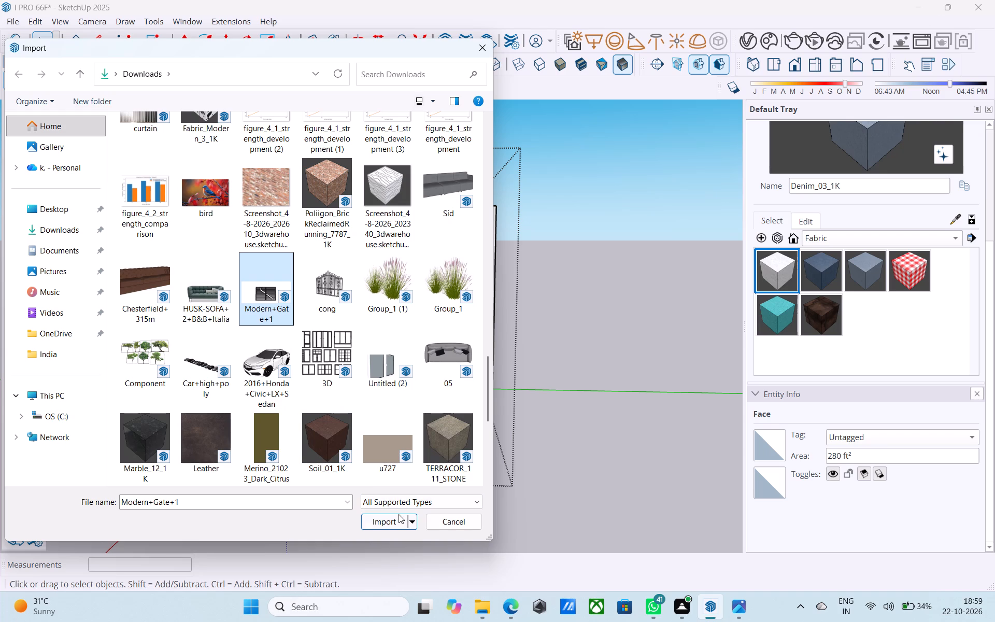
left_click(379, 524)
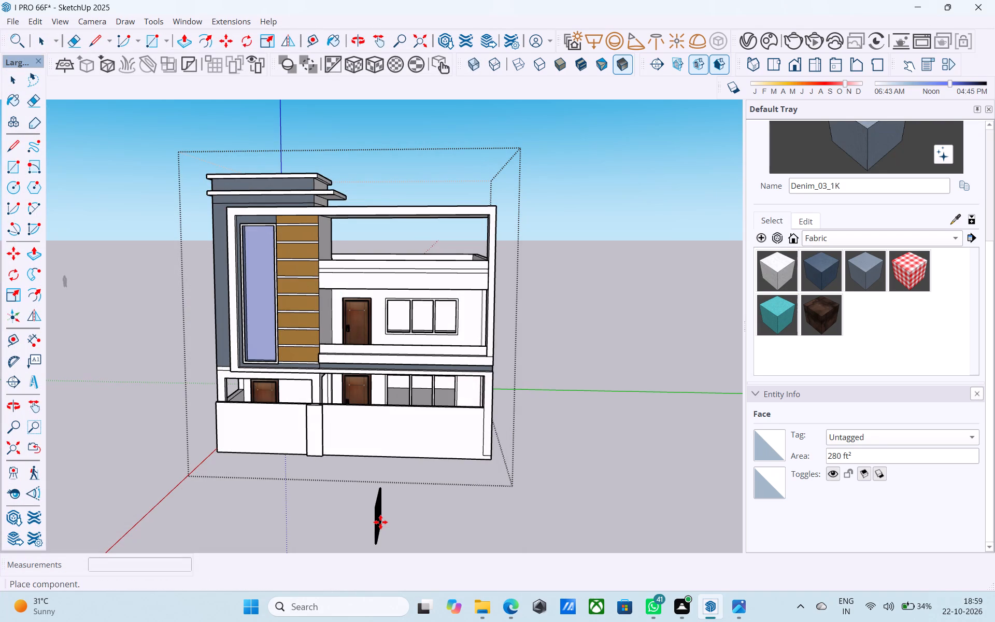
left_click(549, 462)
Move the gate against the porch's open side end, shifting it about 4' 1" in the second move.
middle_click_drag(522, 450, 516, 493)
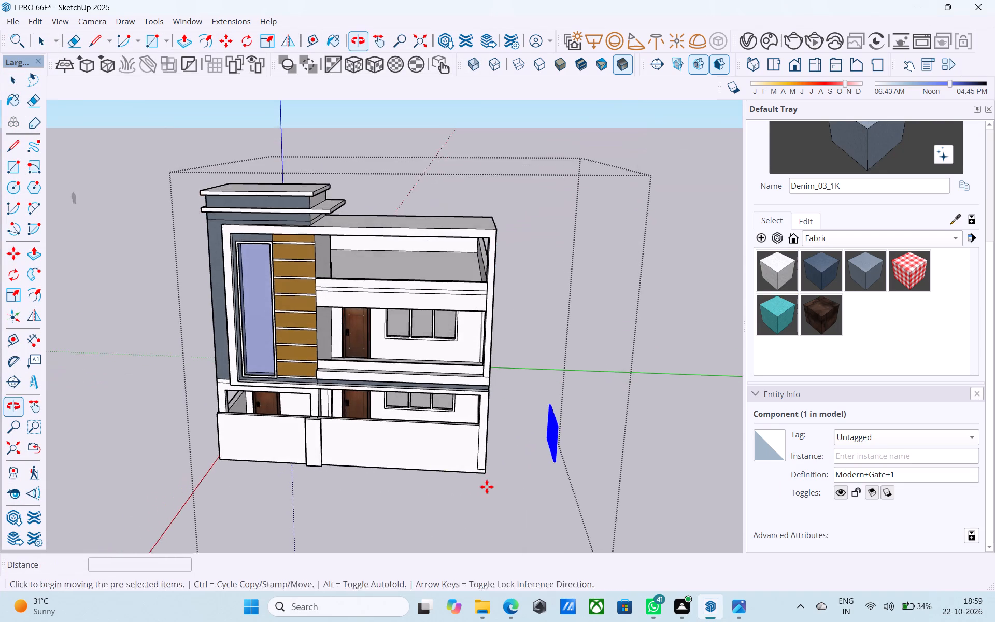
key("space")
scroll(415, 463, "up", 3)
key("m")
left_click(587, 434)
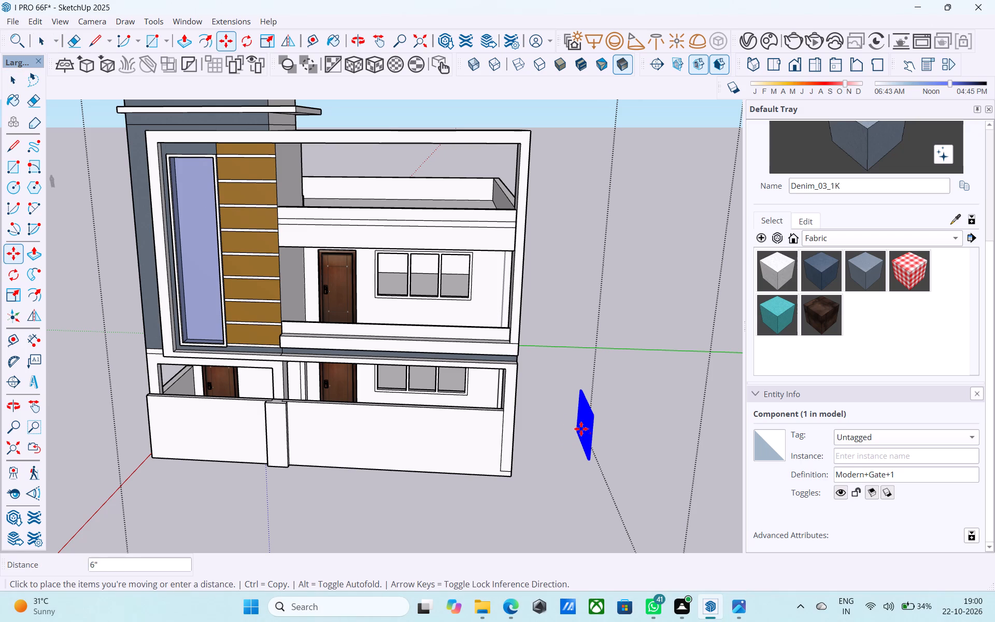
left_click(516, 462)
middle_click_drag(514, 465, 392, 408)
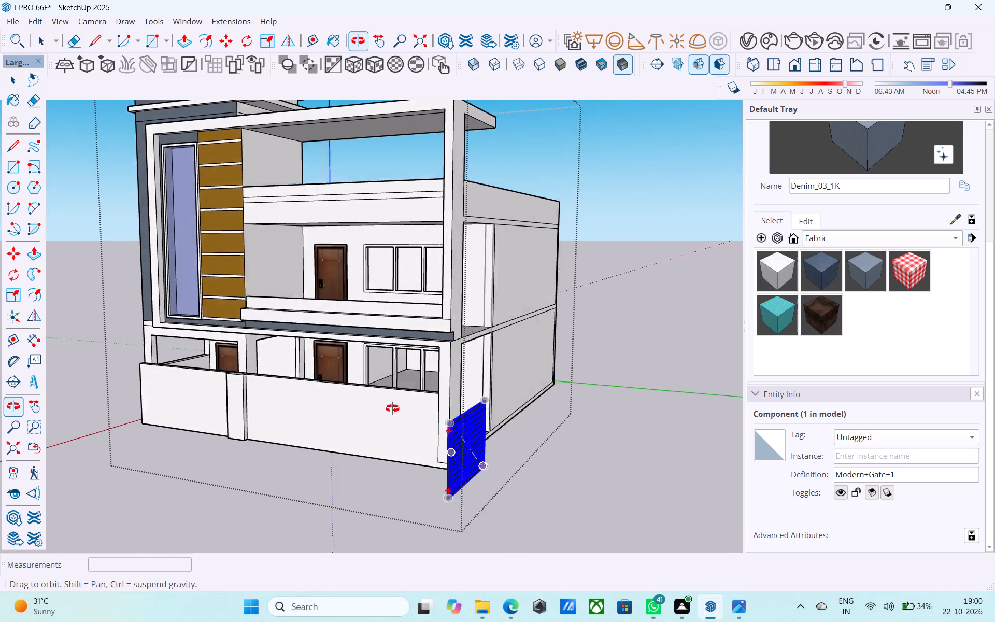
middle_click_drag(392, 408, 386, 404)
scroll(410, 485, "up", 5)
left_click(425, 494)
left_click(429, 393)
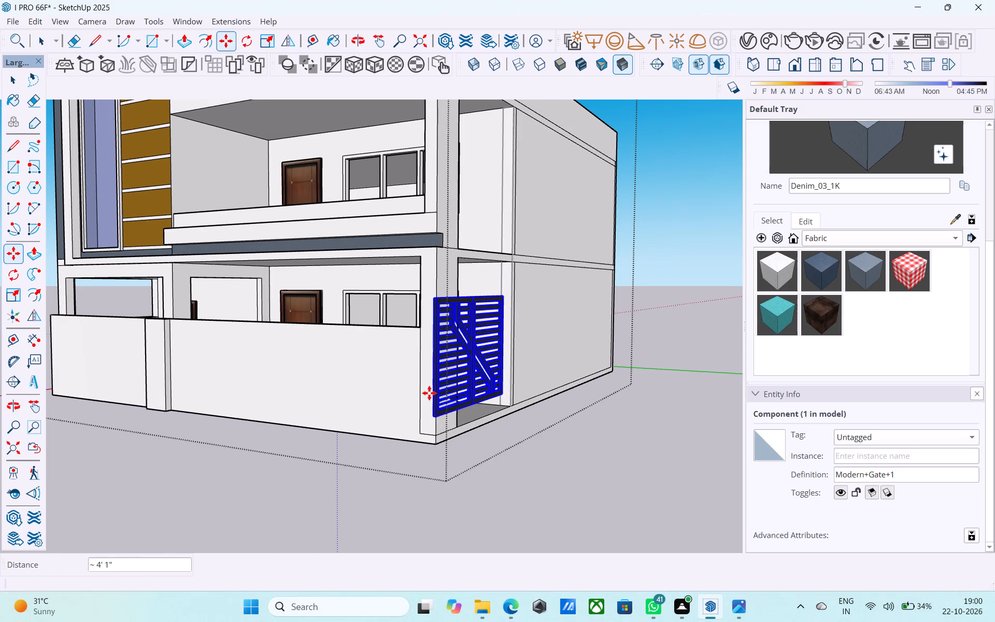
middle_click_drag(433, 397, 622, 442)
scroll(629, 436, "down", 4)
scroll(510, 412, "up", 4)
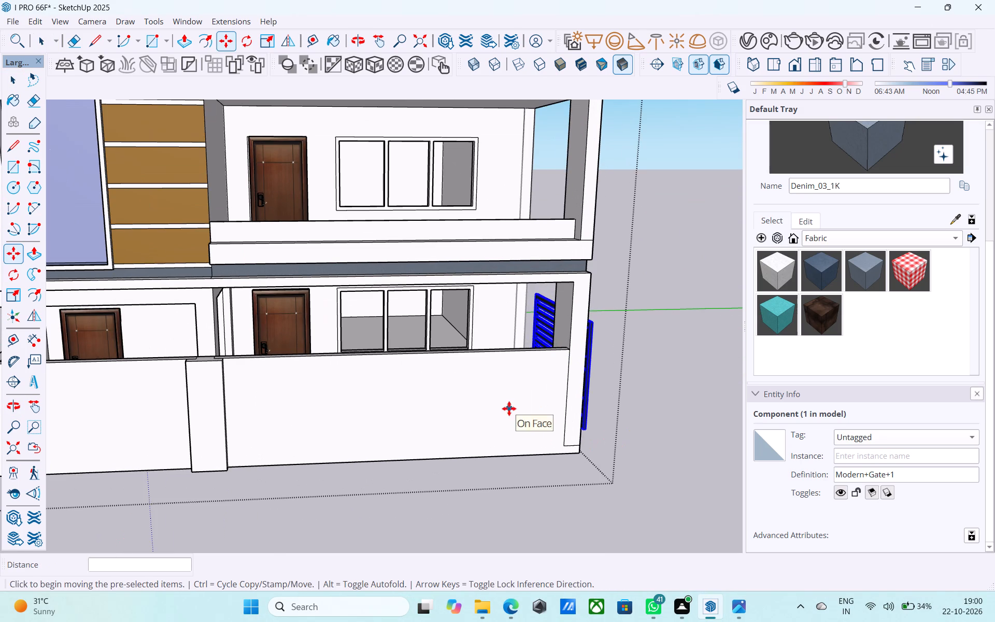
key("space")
Examine the front facade and the gate at the porch's side opening from several angles and distances.
scroll(509, 408, "down", 4)
middle_click_drag(510, 408, 529, 384)
scroll(458, 473, "down", 4)
middle_click_drag(450, 480, 420, 504)
middle_click_drag(420, 504, 409, 503)
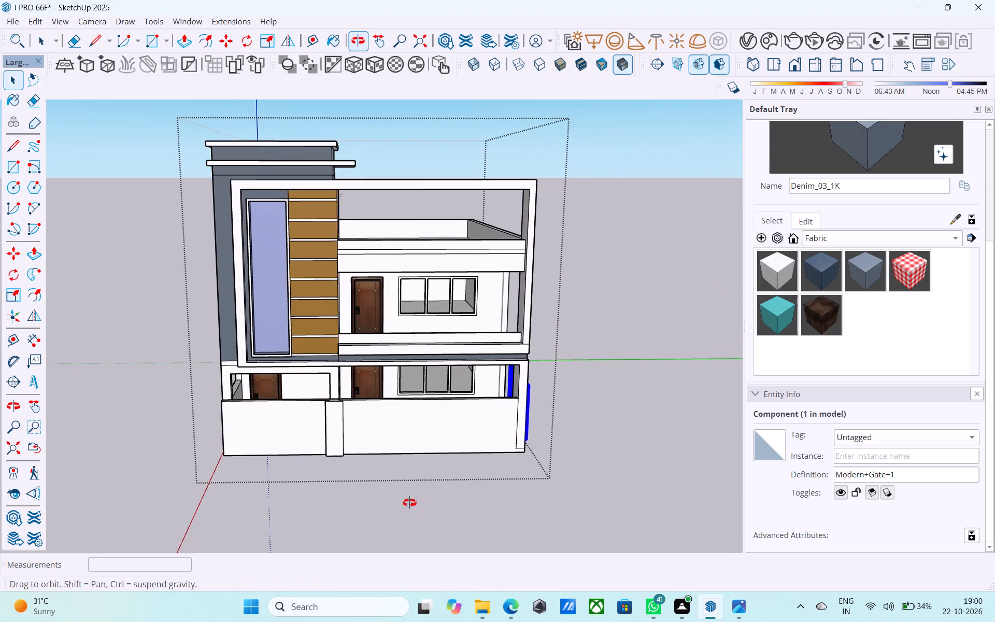
middle_click_drag(409, 503, 313, 517)
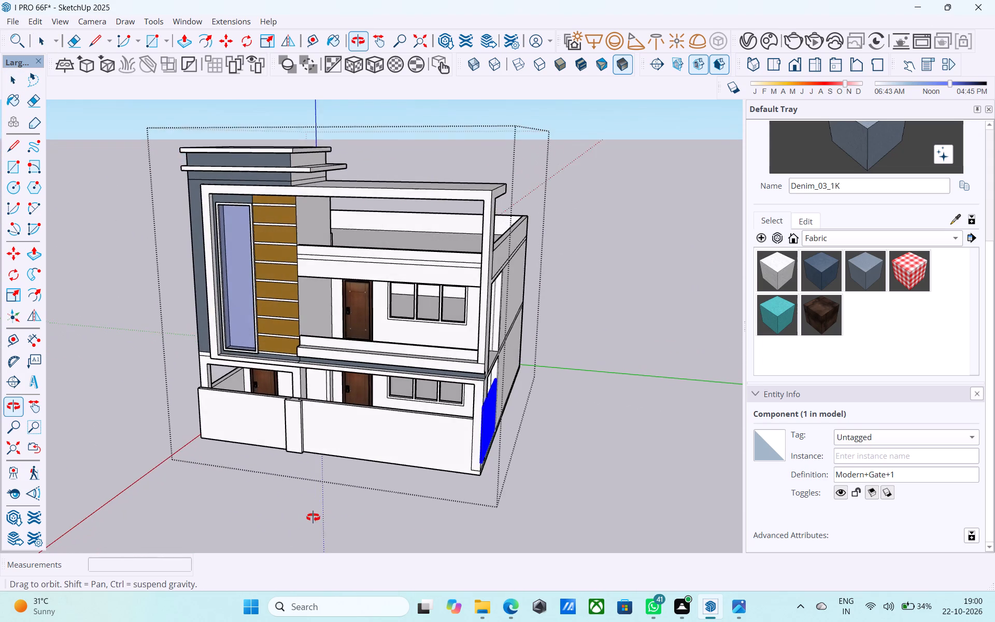
middle_click_drag(313, 517, 312, 463)
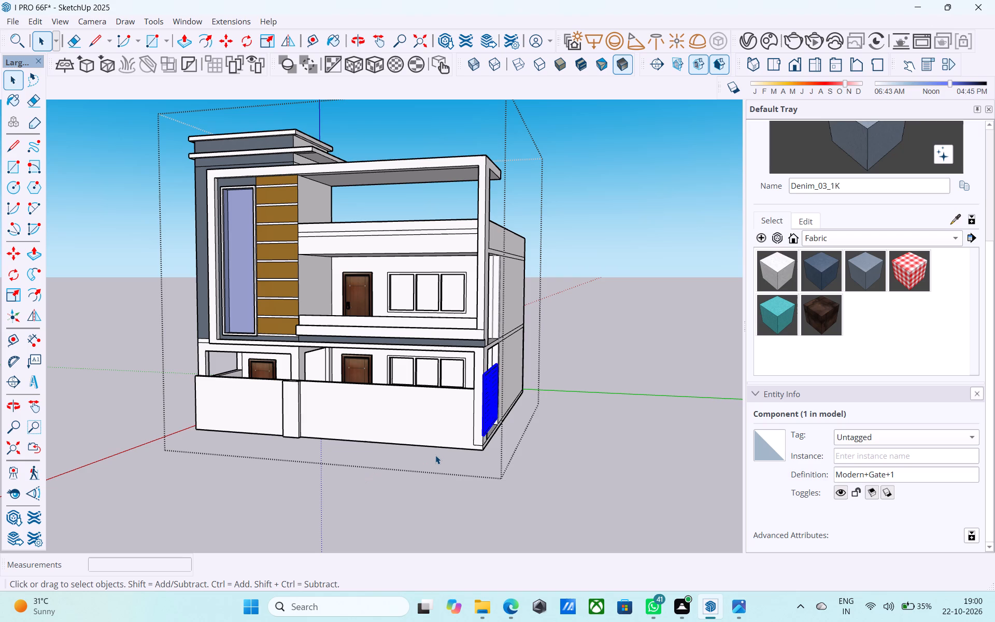
scroll(435, 455, "down", 6)
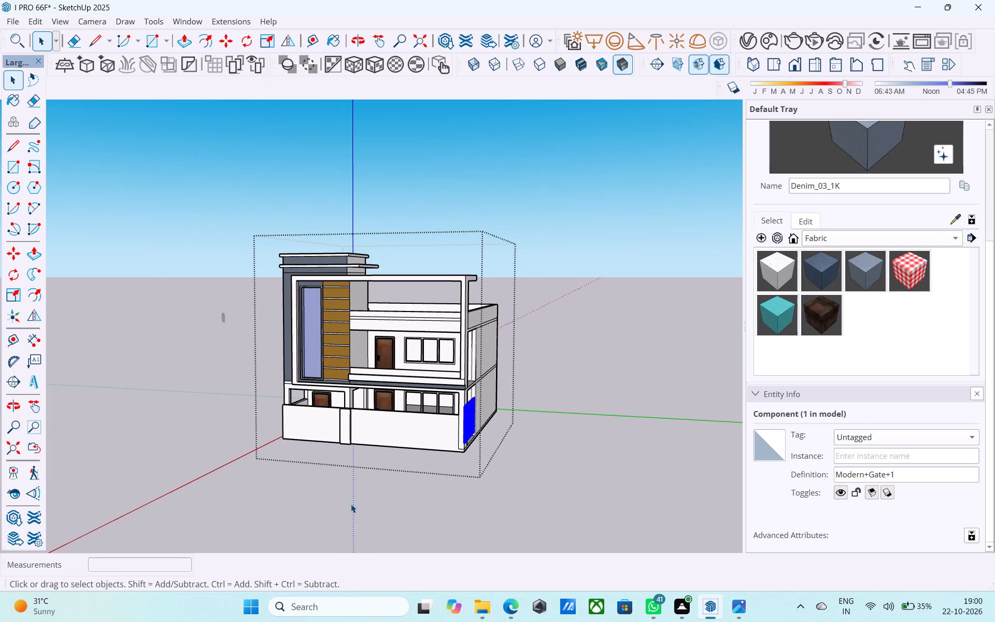
middle_click_drag(350, 504, 359, 468)
scroll(414, 465, "down", 5)
middle_click_drag(410, 471, 420, 439)
scroll(420, 439, "up", 4)
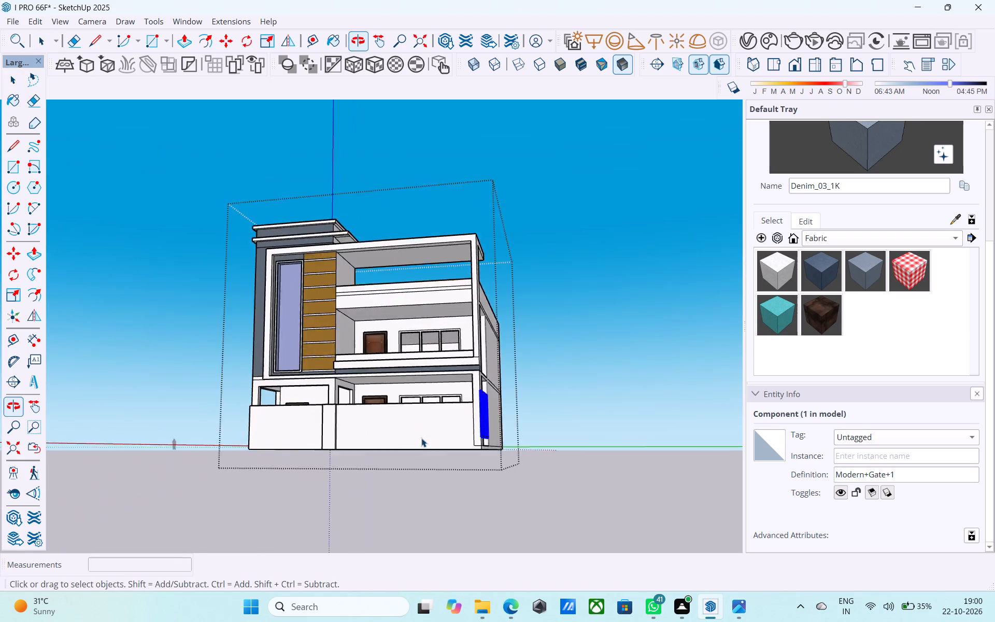
scroll(421, 438, "up", 5)
middle_click_drag(420, 436, 432, 511)
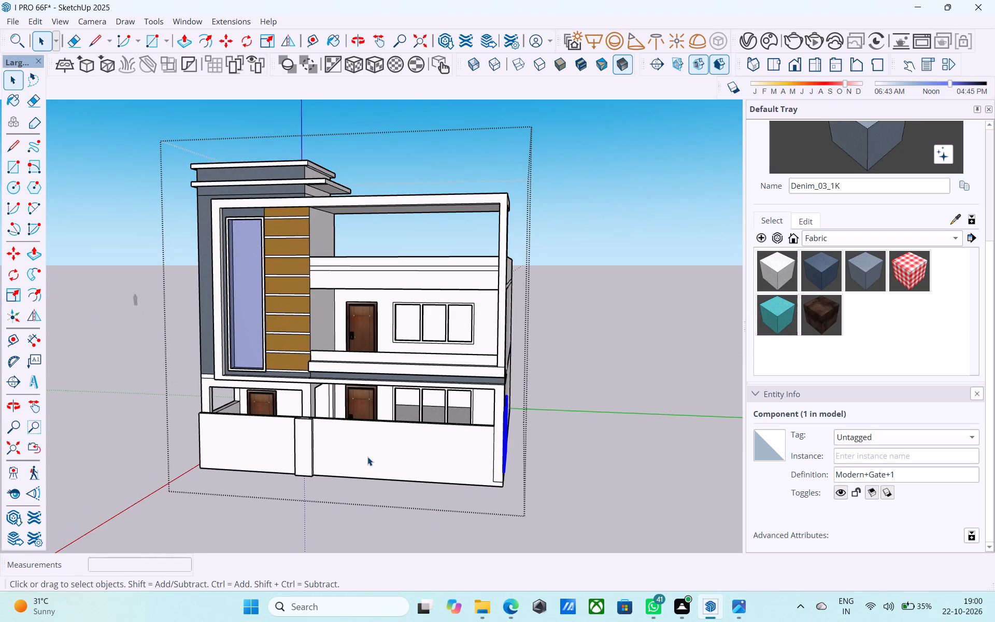
Draw a short line across the top of the porch front wall at the pier's edge.
middle_click_drag(367, 457, 387, 454)
scroll(387, 454, "up", 3)
scroll(387, 454, "down", 4)
middle_click_drag(387, 454, 379, 497)
scroll(331, 449, "up", 7)
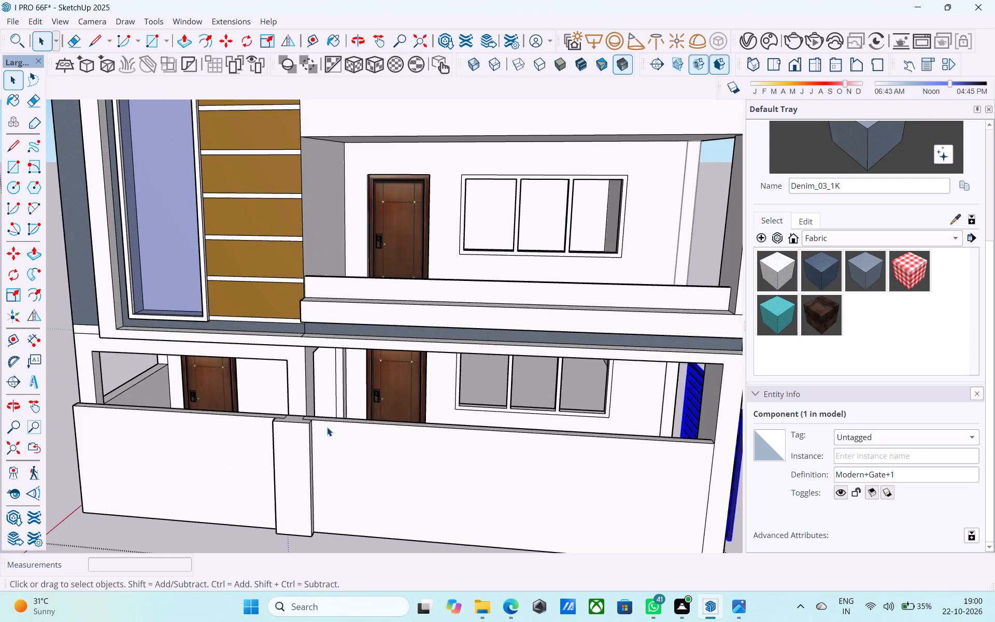
scroll(327, 427, "up", 13)
key("l")
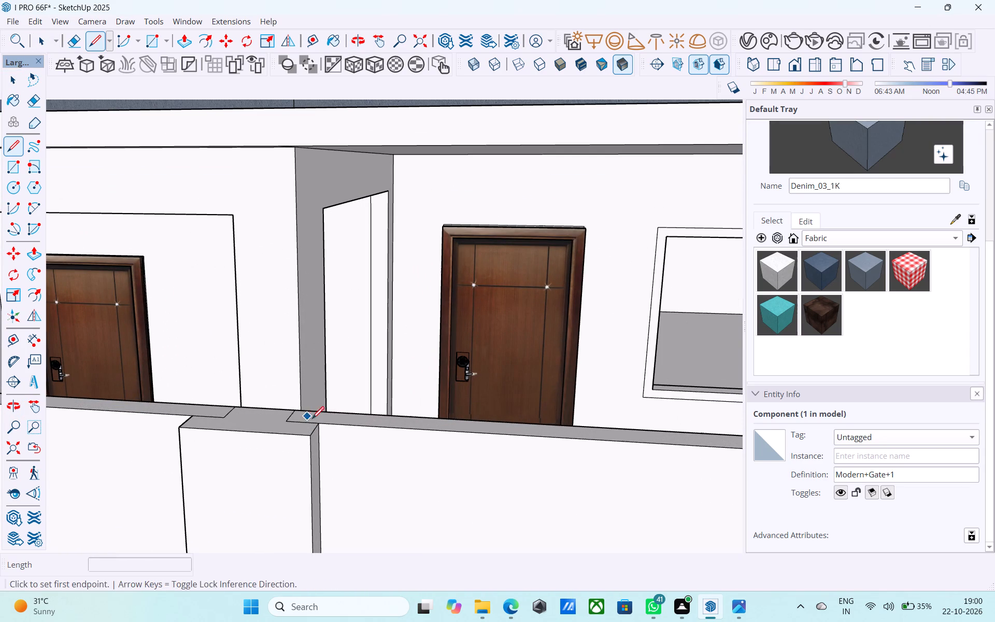
left_click(320, 425)
left_click(325, 411)
key("space")
Push the top of the front wall between the pier and the open corner down to the porch base.
scroll(229, 390, "down", 11)
middle_click_drag(395, 460, 377, 520)
scroll(408, 472, "up", 6)
left_click(425, 421)
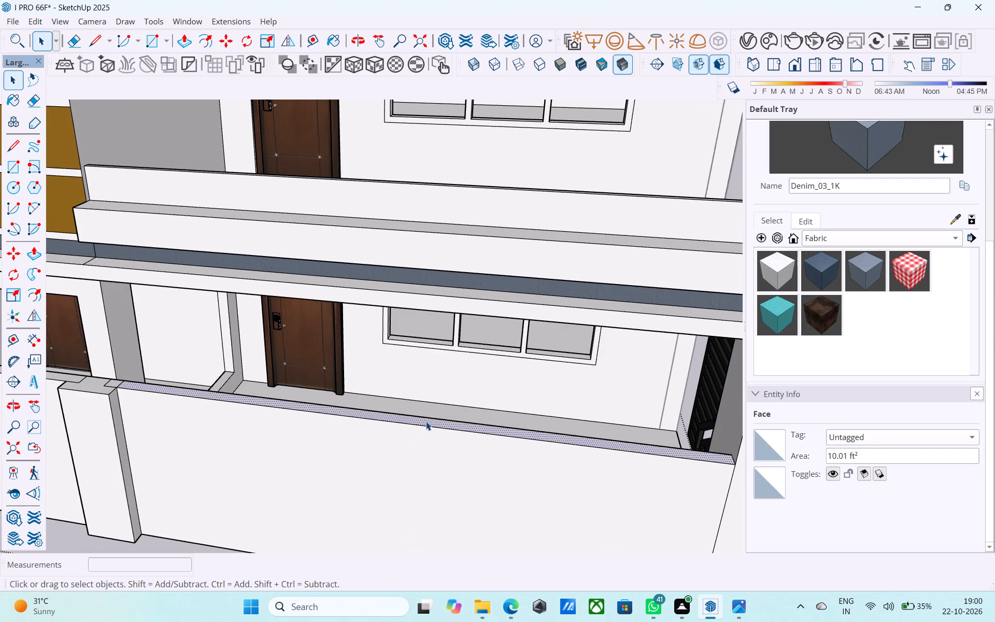
key("p")
left_click(426, 421)
scroll(292, 458, "down", 6)
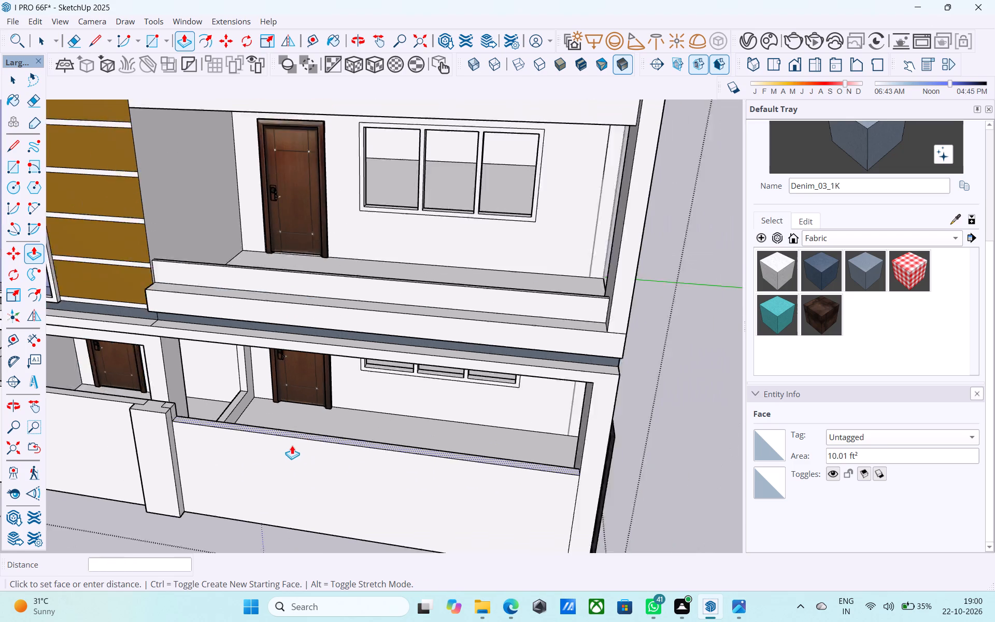
left_click(277, 526)
Move the gate about 14' 3" from the porch's side end to the ground before the front opening.
scroll(246, 435, "down", 6)
scroll(309, 489, "up", 6)
scroll(263, 481, "down", 2)
middle_click_drag(263, 481, 280, 423)
middle_click_drag(388, 441, 189, 441)
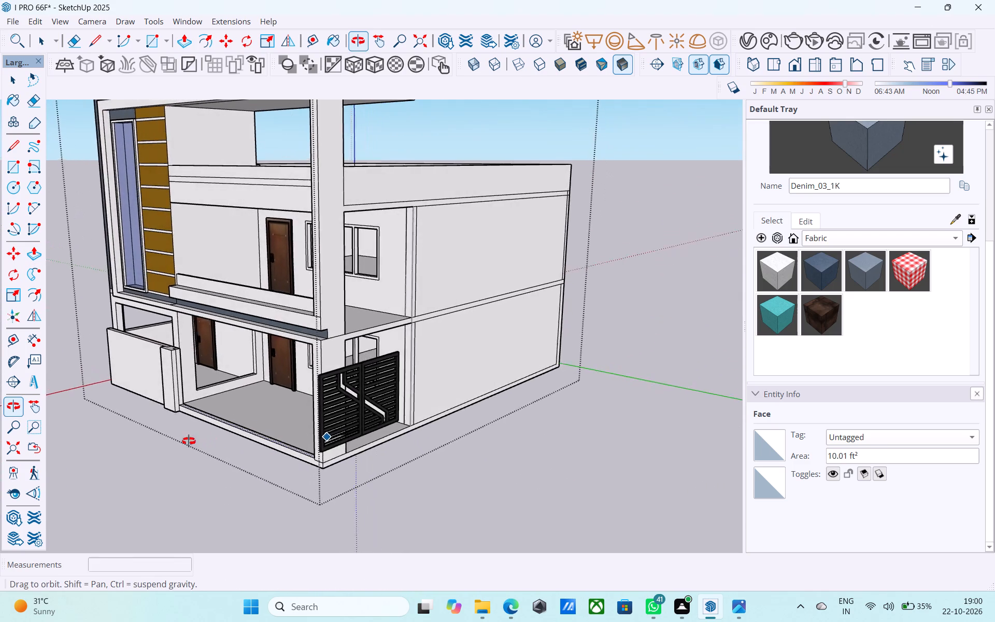
middle_click_drag(189, 441, 167, 441)
key("space")
left_click(296, 427)
key("m")
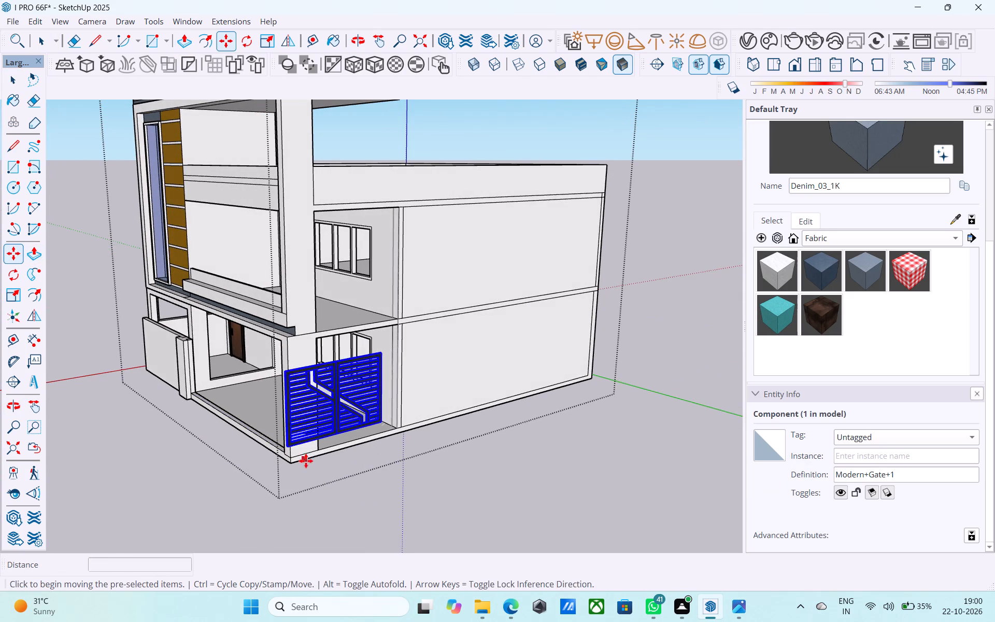
left_click(306, 461)
middle_click_drag(224, 469, 402, 486)
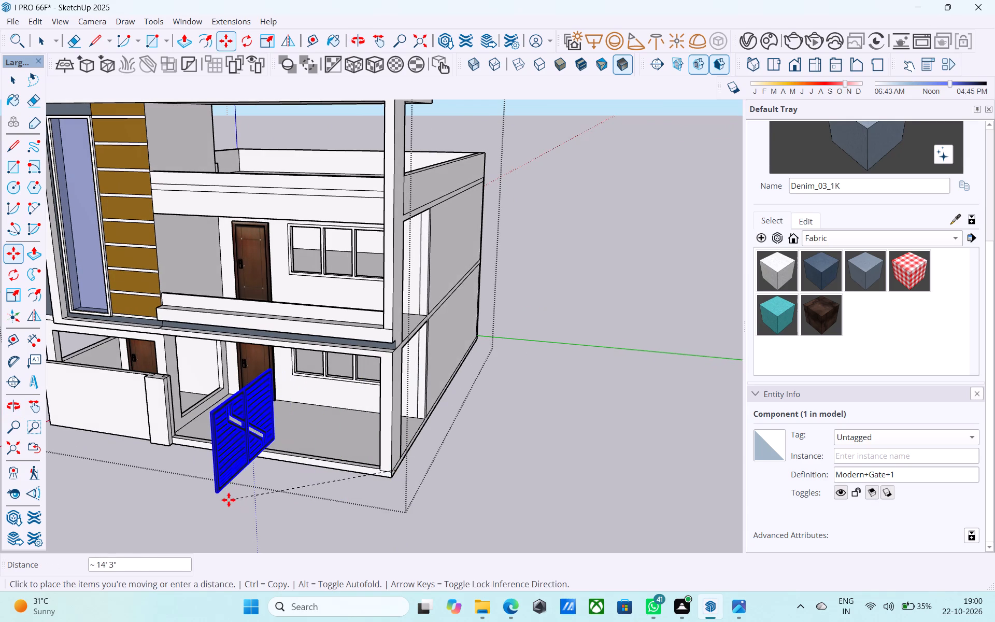
left_click(229, 500)
Rotate the gate on the ground plane about a quarter turn so it runs parallel to the porch's front opening.
middle_click_drag(231, 501, 316, 470)
scroll(355, 386, "down", 6)
middle_click_drag(360, 434, 378, 495)
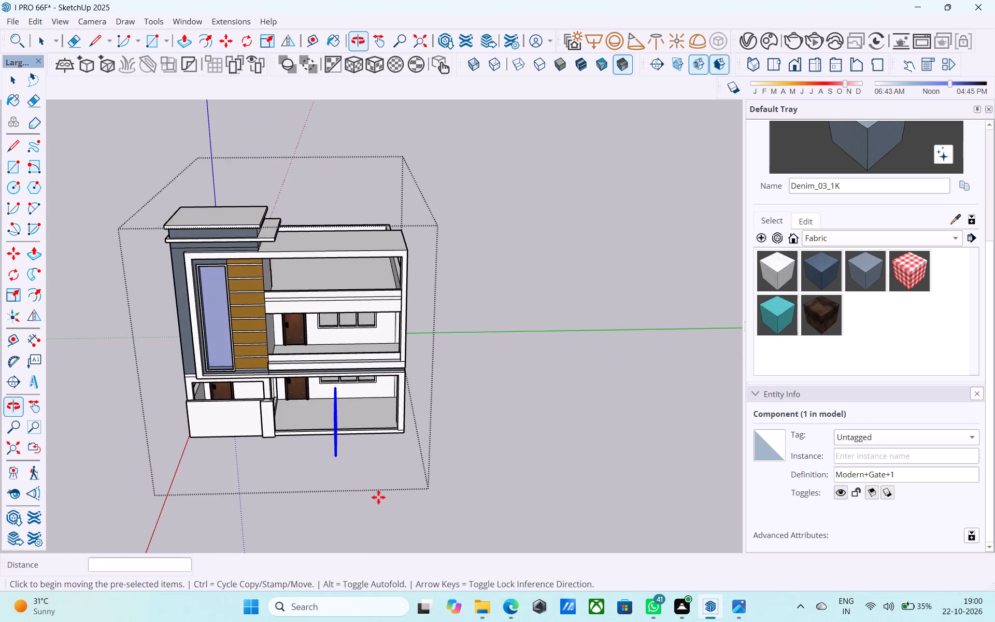
key("q")
scroll(315, 508, "up", 5)
left_click(318, 471)
left_click(393, 463)
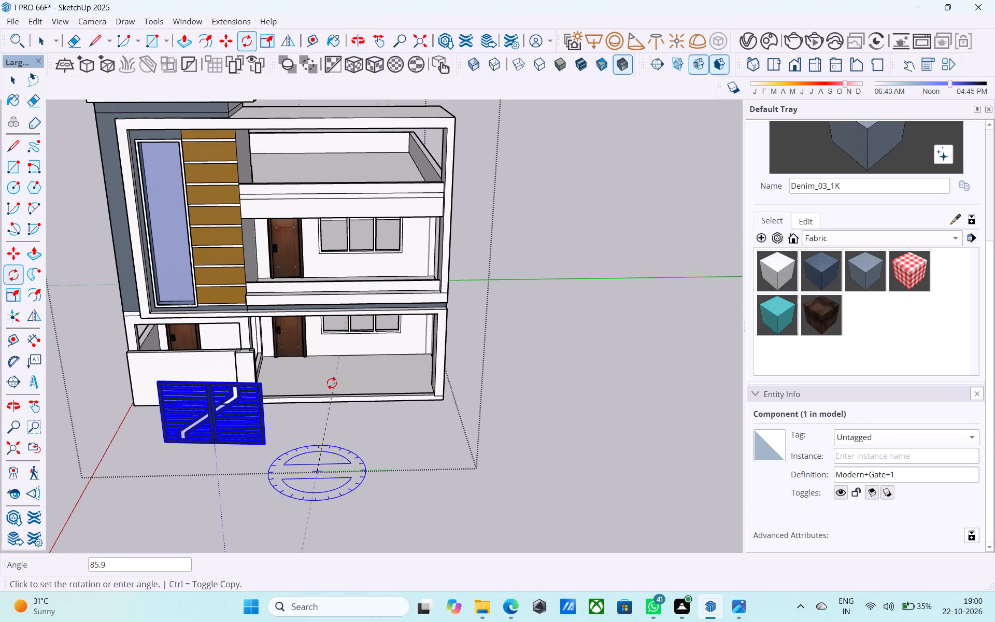
left_click(322, 385)
Move the gate by its lower end onto the porch base beside the open corner post.
key("m")
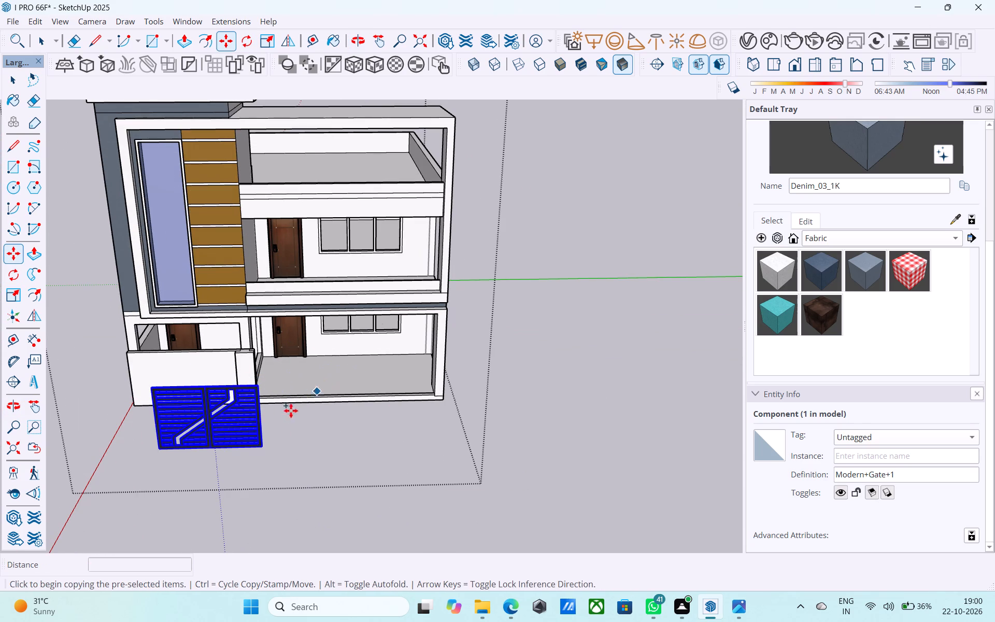
left_click(262, 443)
scroll(427, 401, "up", 3)
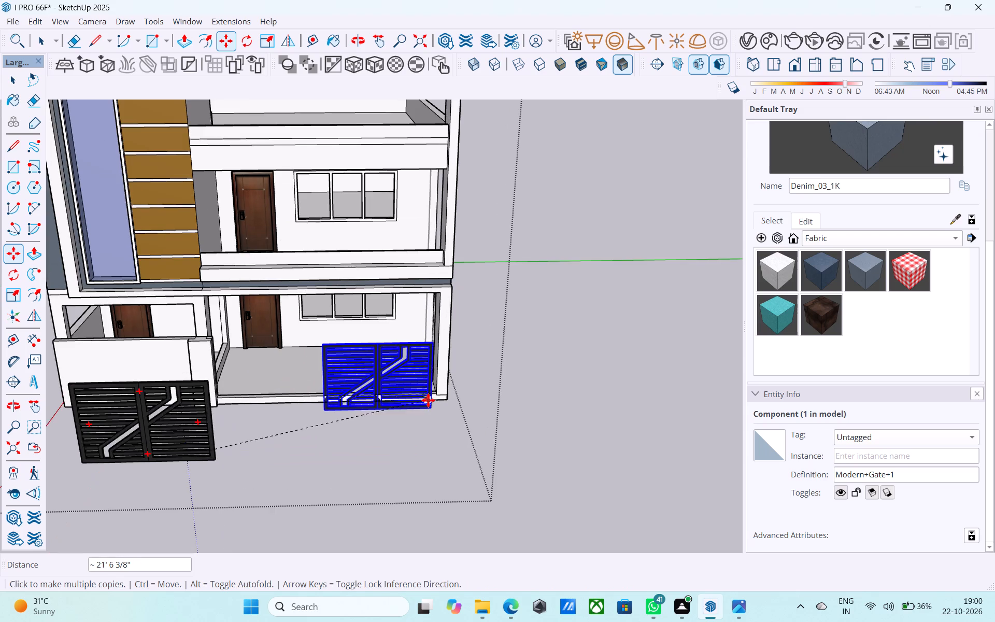
scroll(428, 400, "up", 6)
left_click(435, 372)
Shift the gate by its bottom corner to meet the base of the corner post.
middle_click_drag(438, 374, 373, 376)
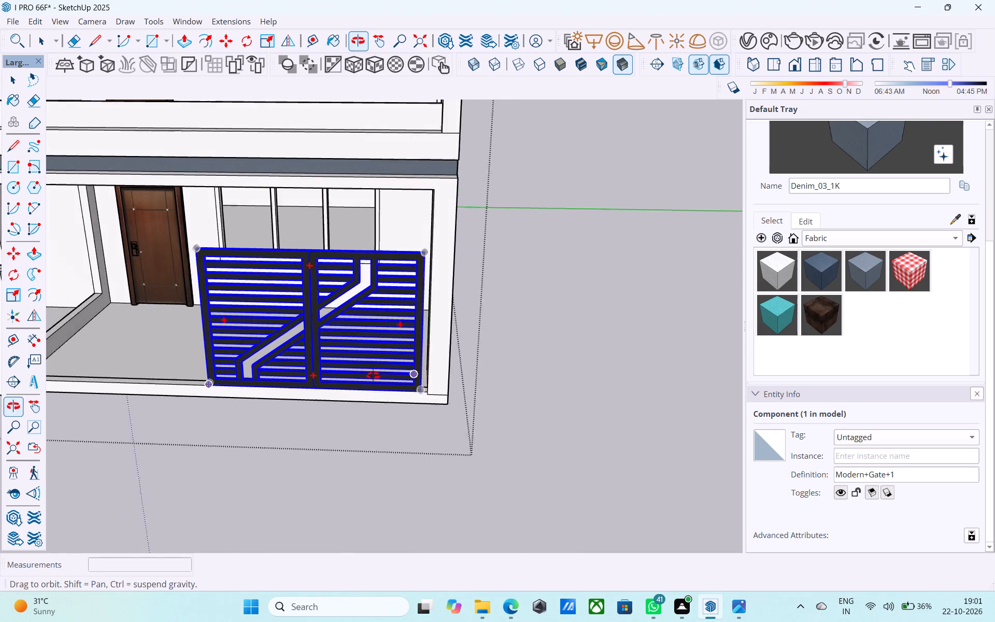
middle_click_drag(373, 376, 372, 376)
scroll(385, 386, "up", 16)
middle_click_drag(385, 397, 345, 400)
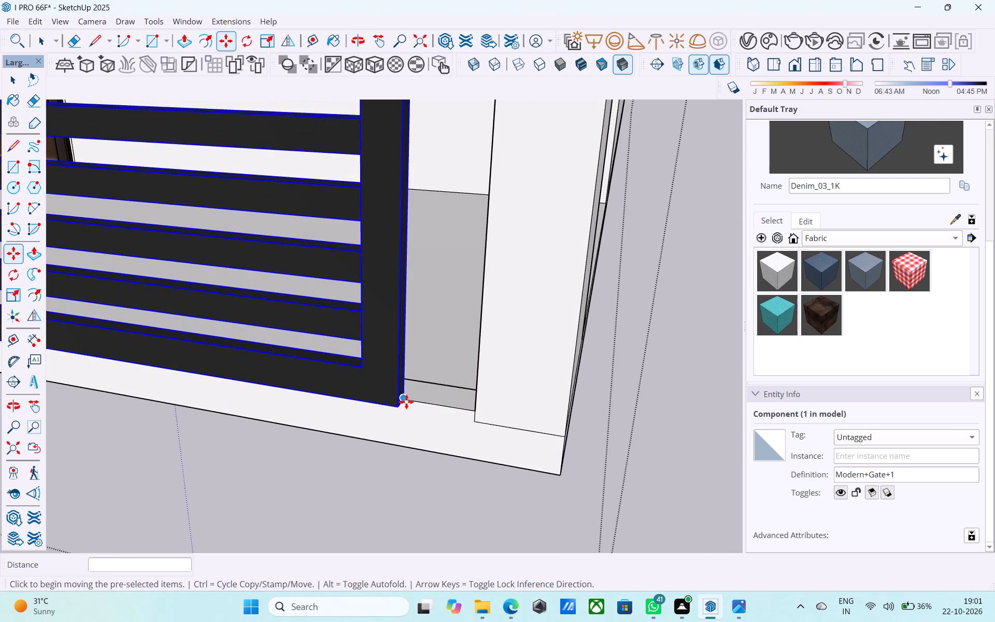
left_click(406, 401)
middle_click_drag(455, 417, 461, 393)
scroll(406, 393, "up", 3)
middle_click_drag(415, 399, 507, 377, "shift")
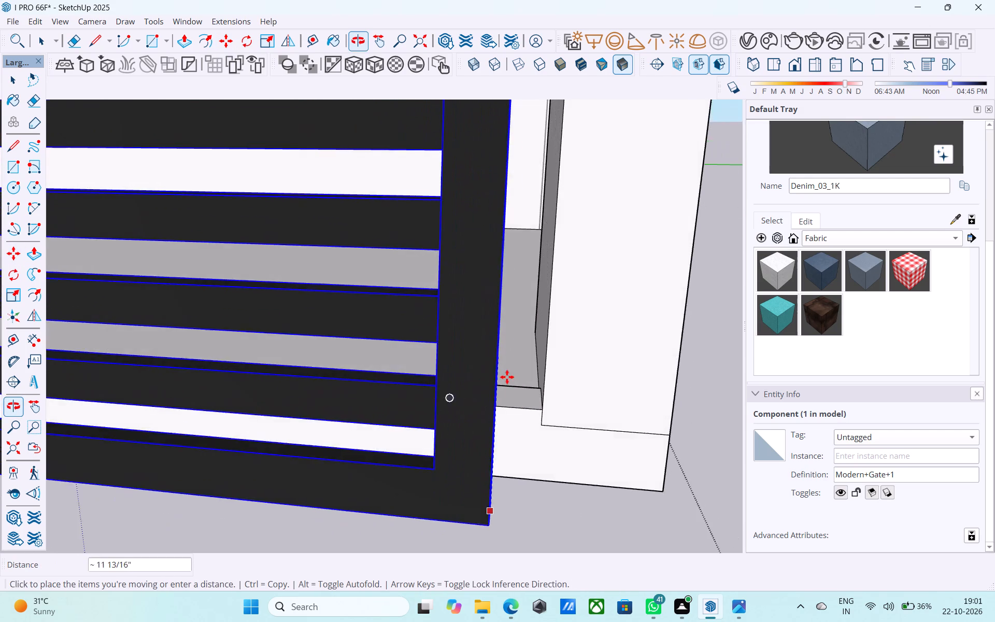
scroll(504, 384, "up", 5)
left_click(567, 421)
Stretch the gate lengthwise across the front opening until its free end meets the pier.
scroll(568, 423, "down", 9)
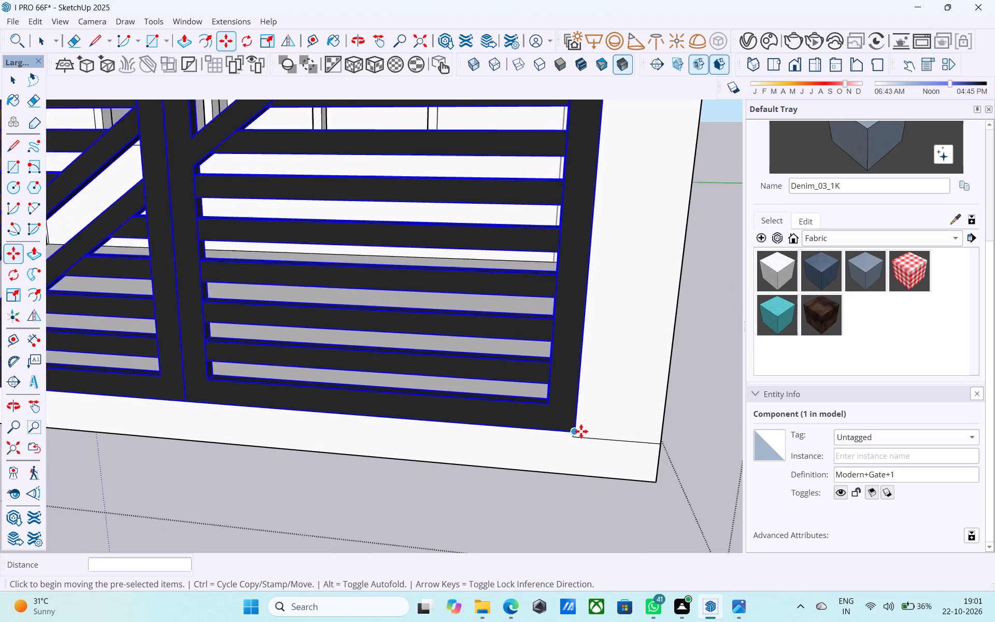
scroll(581, 431, "down", 12)
middle_click_drag(479, 442, 566, 476)
scroll(570, 463, "down", 4)
middle_click_drag(504, 472, 546, 463)
key("s")
scroll(483, 377, "up", 3)
middle_click_drag(454, 393, 532, 393)
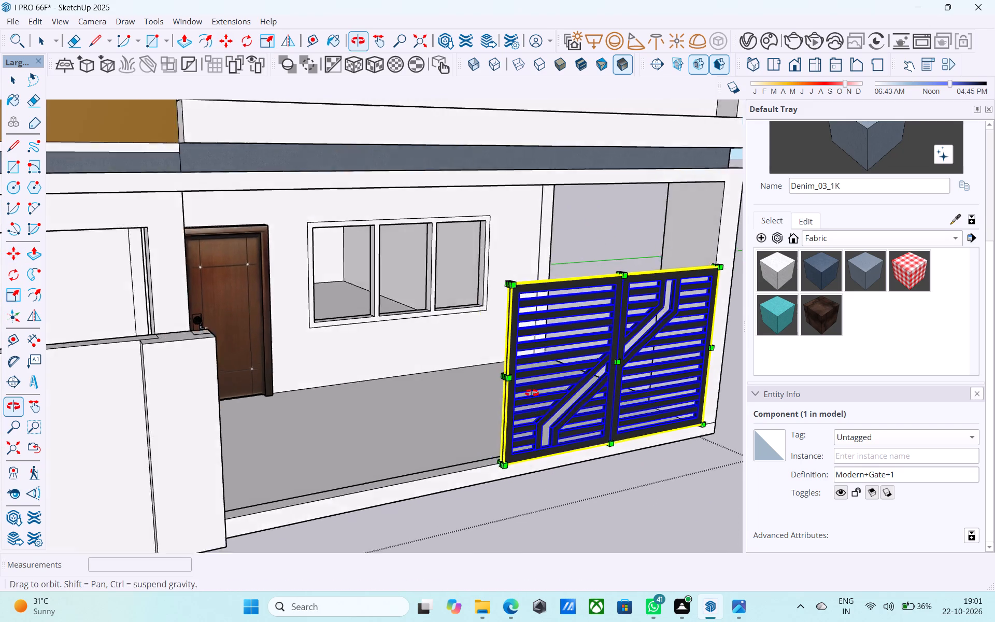
middle_click_drag(532, 393, 542, 393)
scroll(559, 386, "up", 4)
left_click(600, 351)
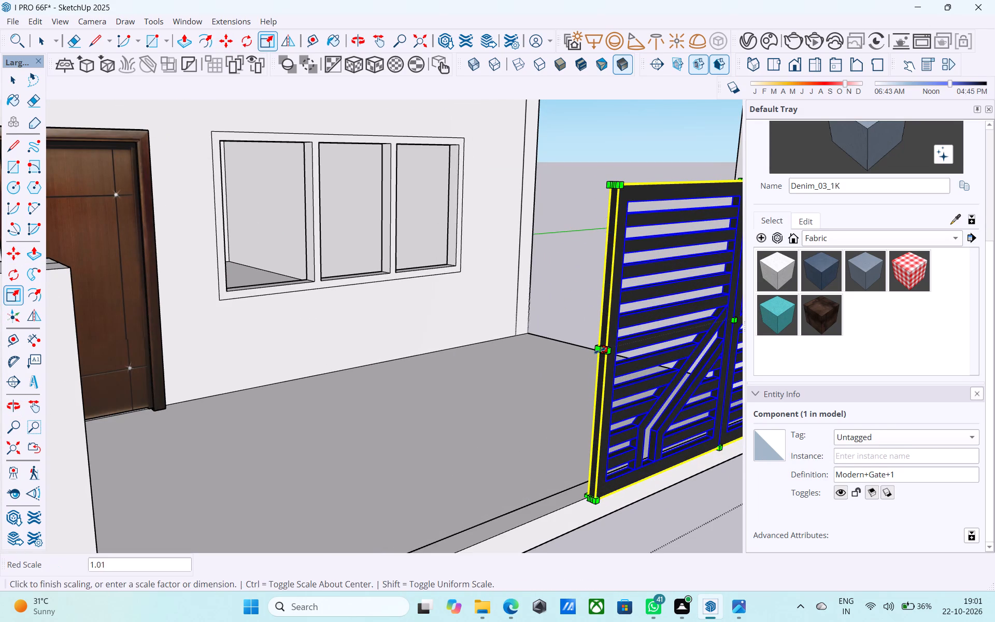
scroll(582, 363, "down", 5)
middle_click_drag(496, 395, 566, 409)
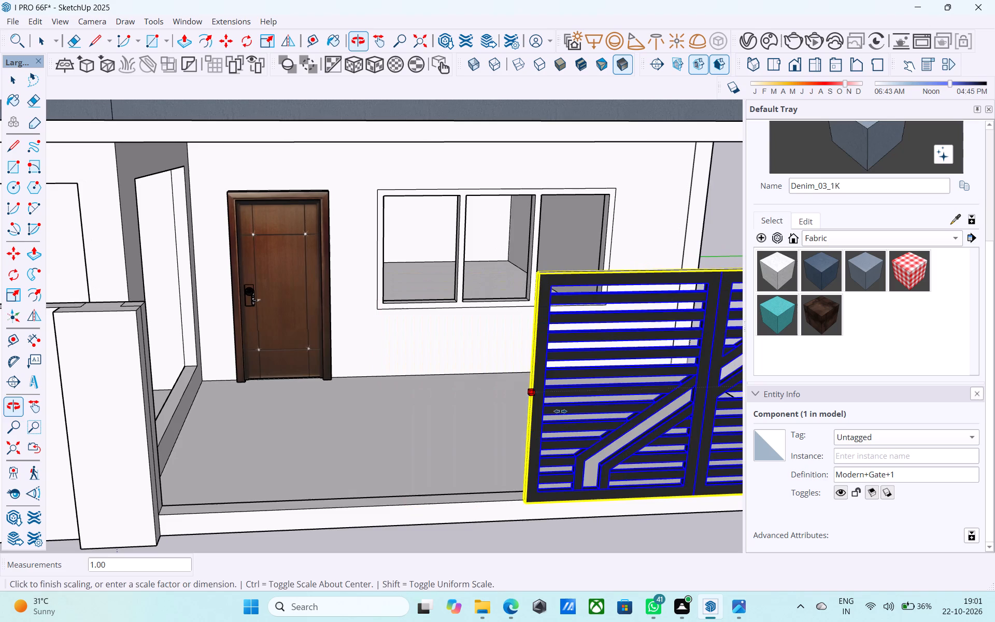
left_click(137, 309)
scroll(148, 328, "down", 3)
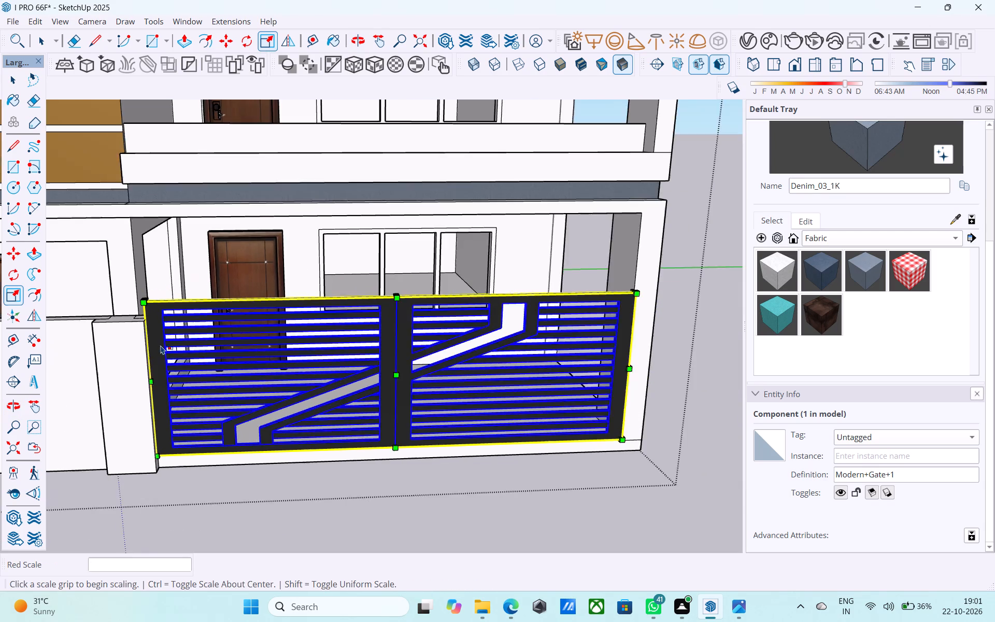
scroll(161, 345, "down", 6)
middle_click(179, 365)
scroll(184, 365, "down", 11)
scroll(290, 417, "down", 2)
middle_click_drag(290, 417, 307, 450)
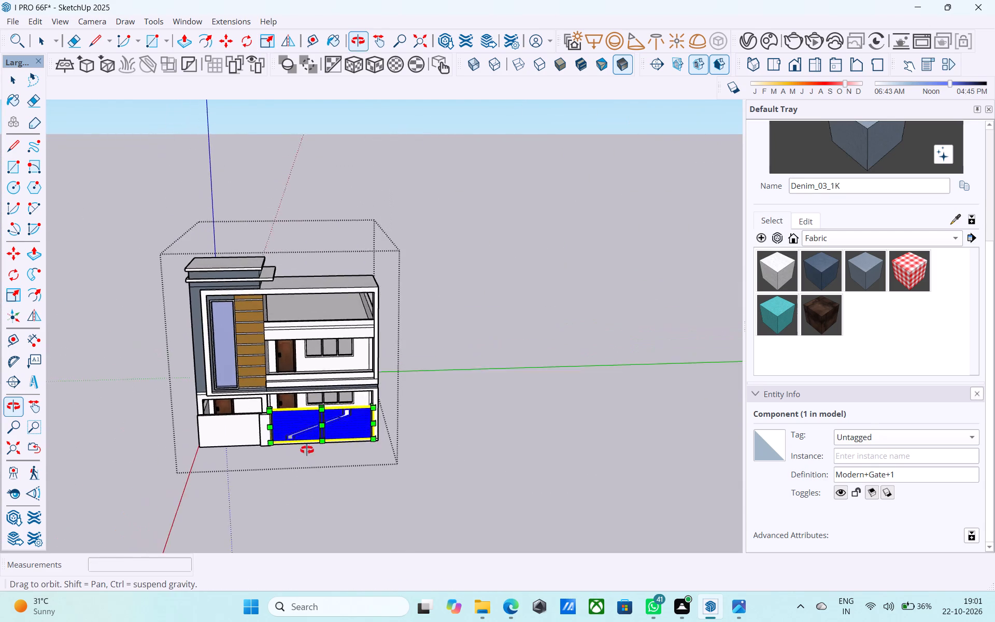
middle_click_drag(307, 450, 298, 412)
key("space")
left_click(420, 407)
Save the model.
scroll(312, 396, "up", 7)
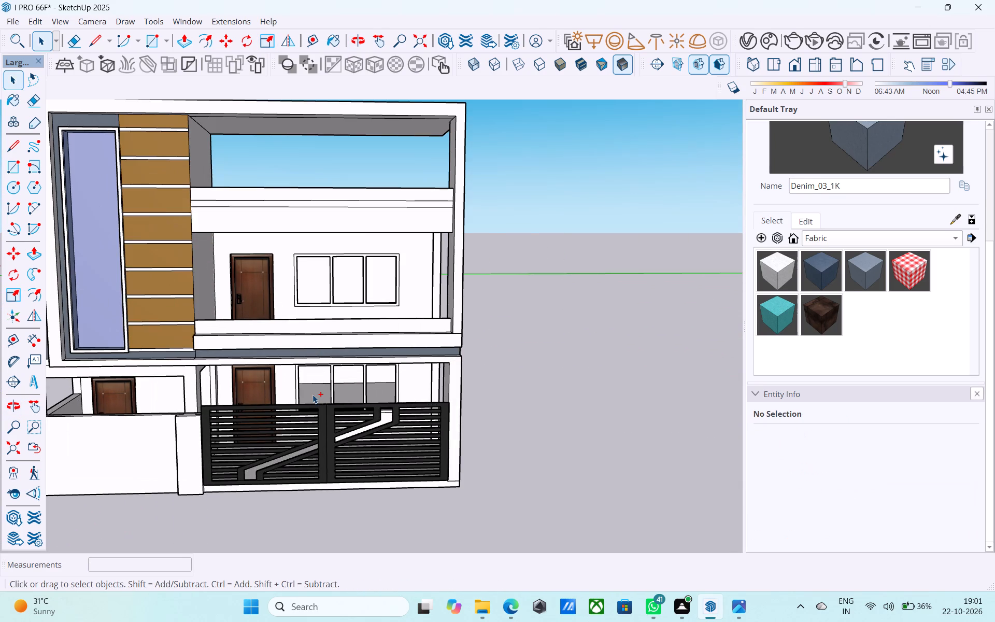
key("ctrl+s")
left_click(427, 393)
Examine the front facade and the junction between the low front wall and the house's side wall.
scroll(431, 433, "down", 1)
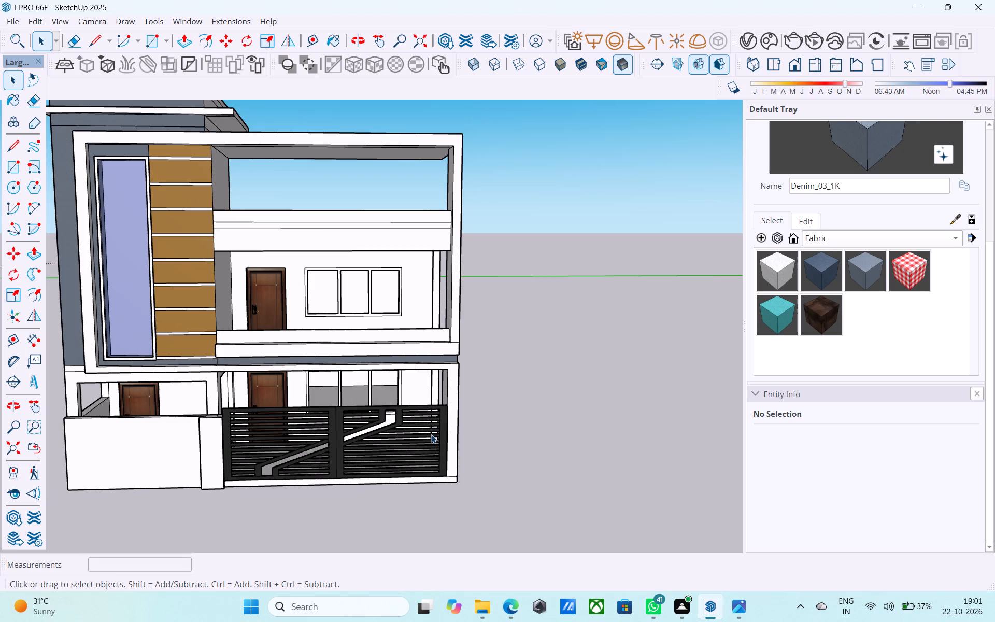
scroll(431, 435, "down", 7)
middle_click_drag(427, 494, 398, 469)
scroll(275, 473, "up", 7)
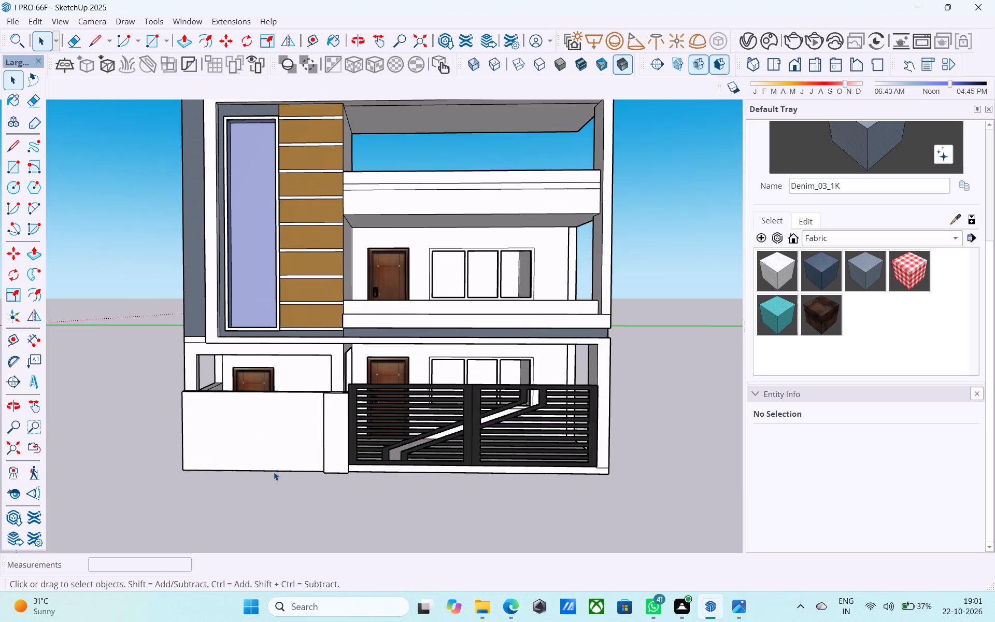
scroll(274, 472, "down", 6)
middle_click_drag(277, 475, 322, 480)
scroll(285, 380, "up", 5)
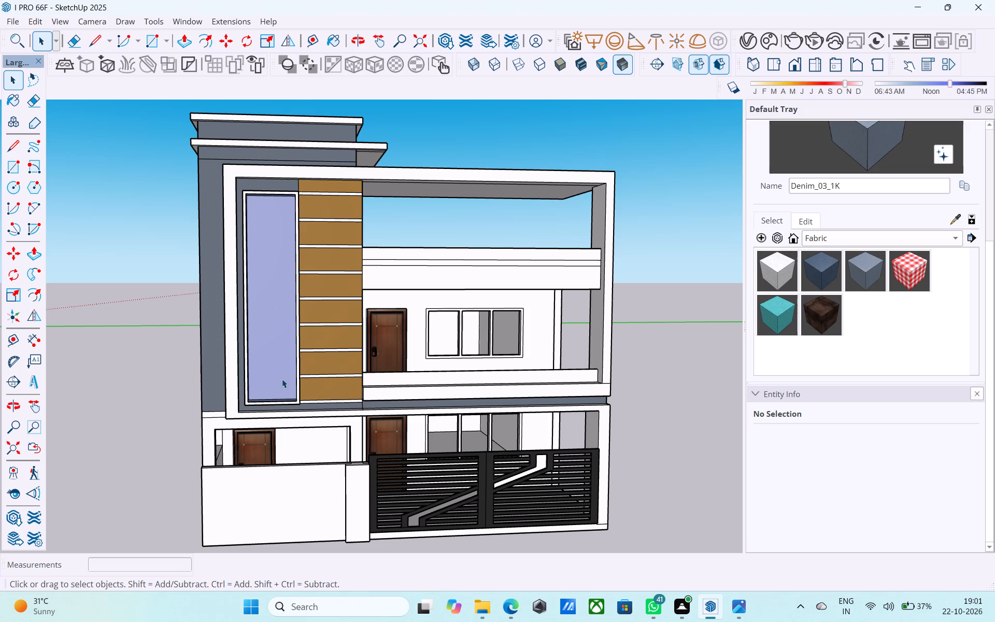
scroll(202, 493, "up", 5)
middle_click_drag(200, 493, 367, 444)
scroll(369, 409, "down", 5)
scroll(391, 460, "up", 6)
middle_click_drag(393, 463, 613, 557)
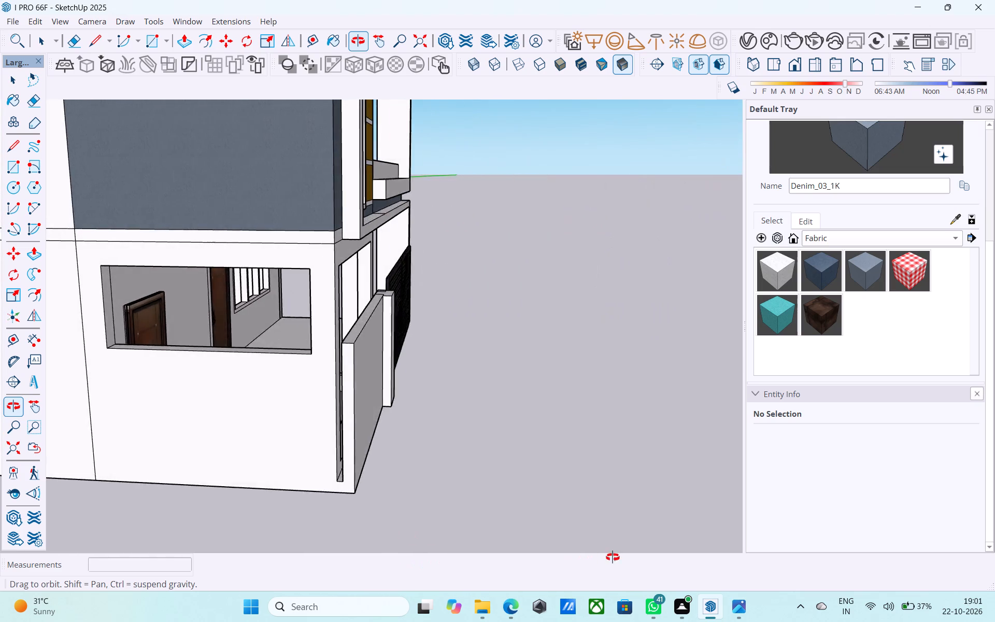
middle_click_drag(613, 557, 718, 534)
middle_click_drag(338, 366, 307, 387)
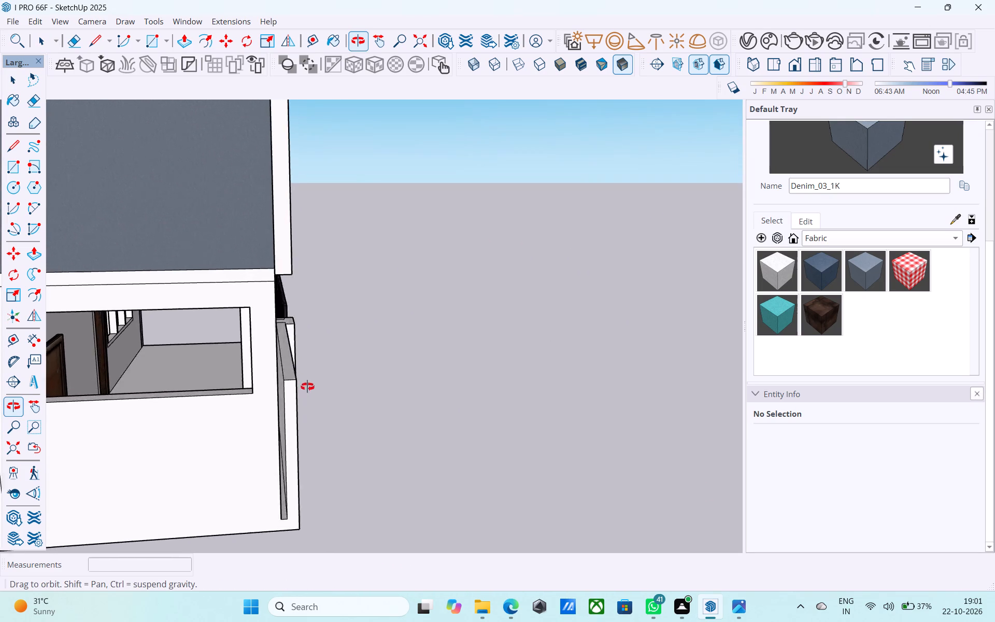
middle_click_drag(307, 387, 386, 382)
Copy the vertical end edge of the low front wall's inner face a short distance along that face.
scroll(385, 391, "up", 4)
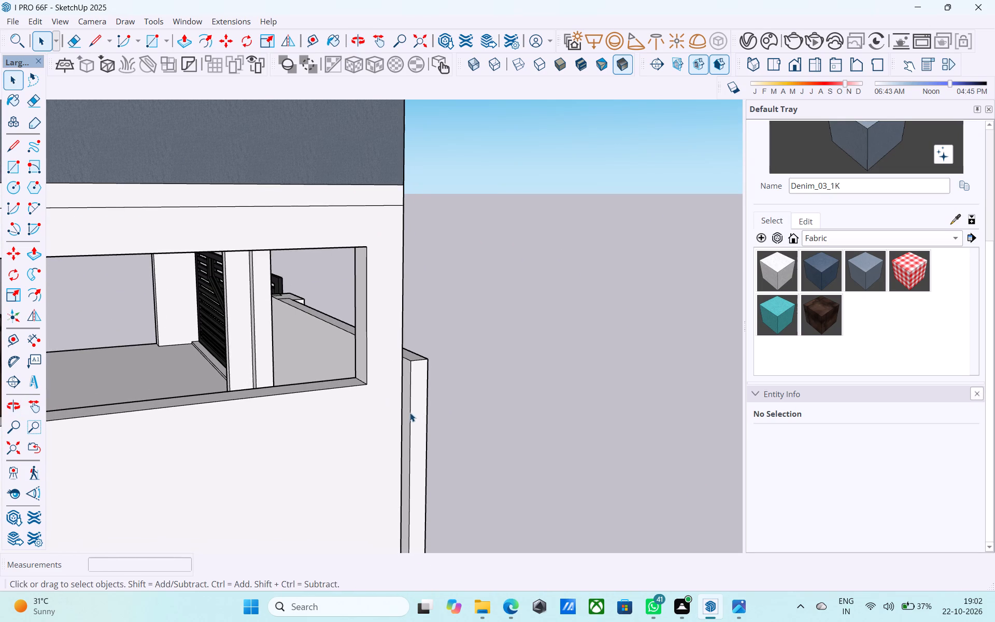
left_click(408, 413)
double_click(410, 413)
left_click(411, 413)
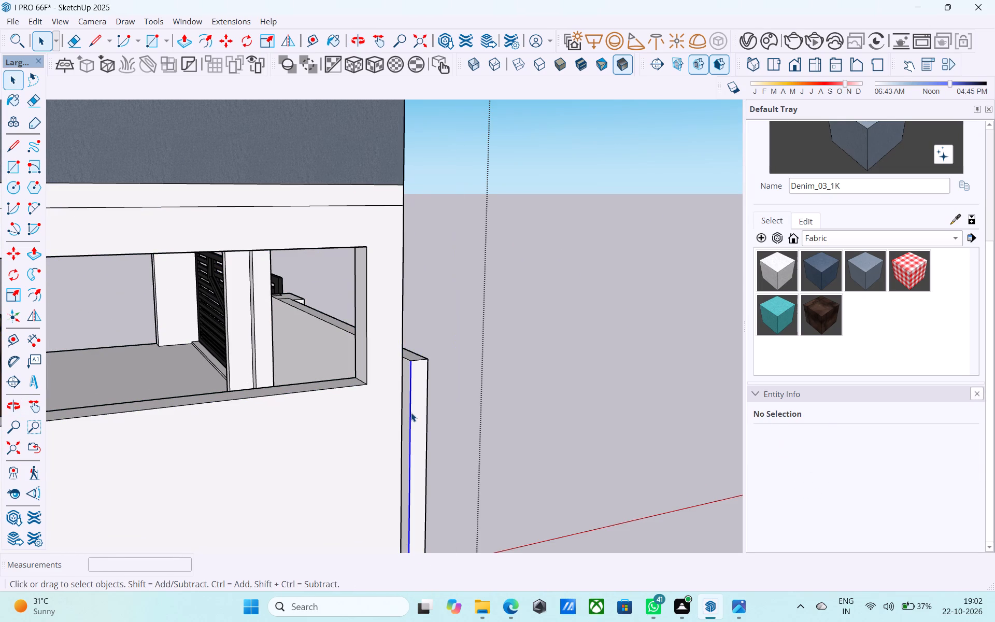
key("m")
left_click(412, 365)
middle_click_drag(412, 365, 378, 372)
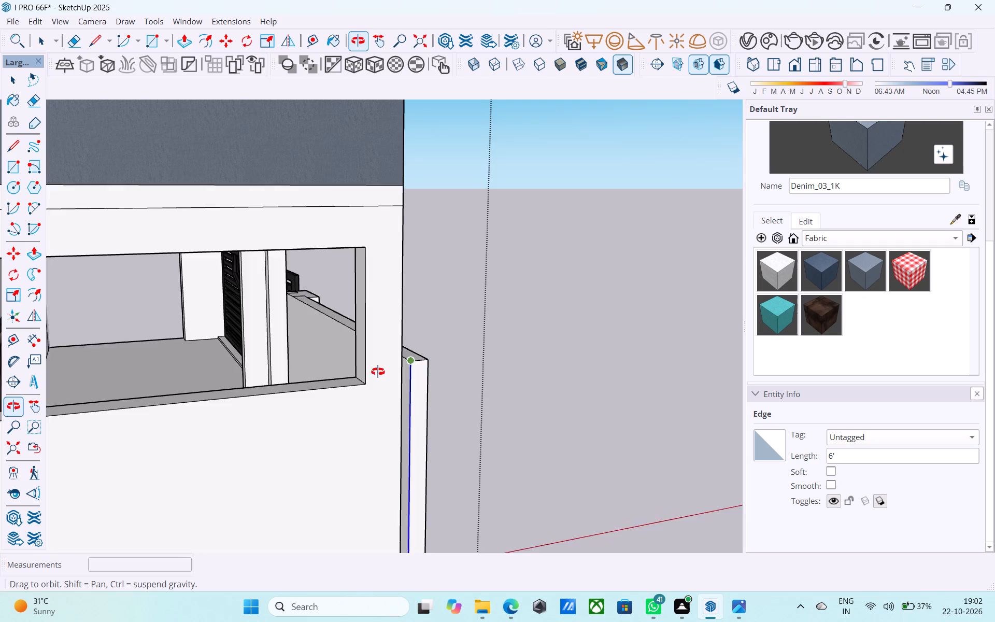
middle_click_drag(378, 372, 208, 435)
scroll(363, 343, "up", 2)
middle_click_drag(427, 357, 451, 365)
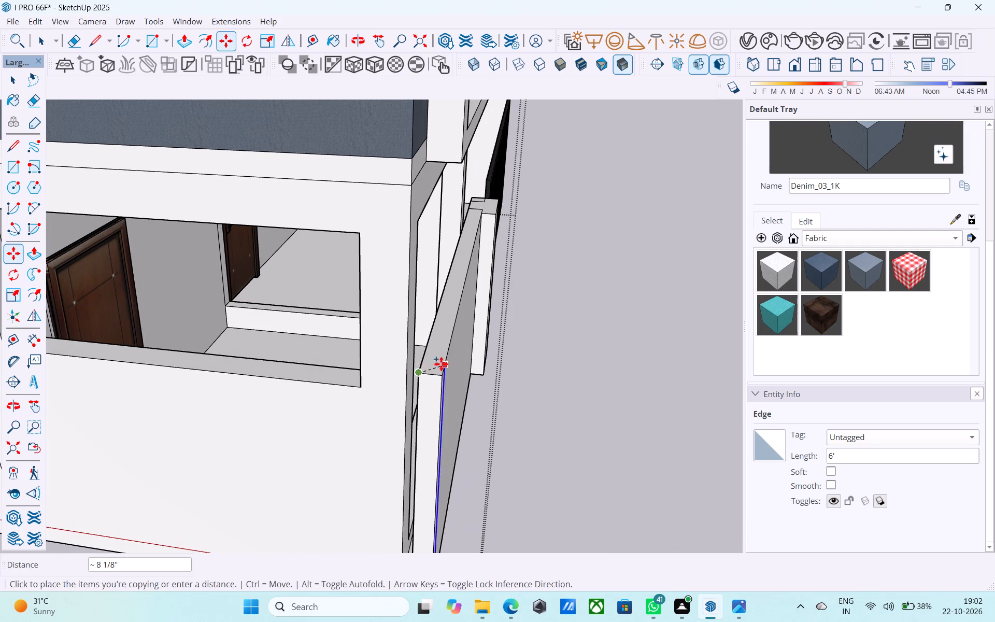
left_click(430, 358)
middle_click_drag(420, 403, 515, 371)
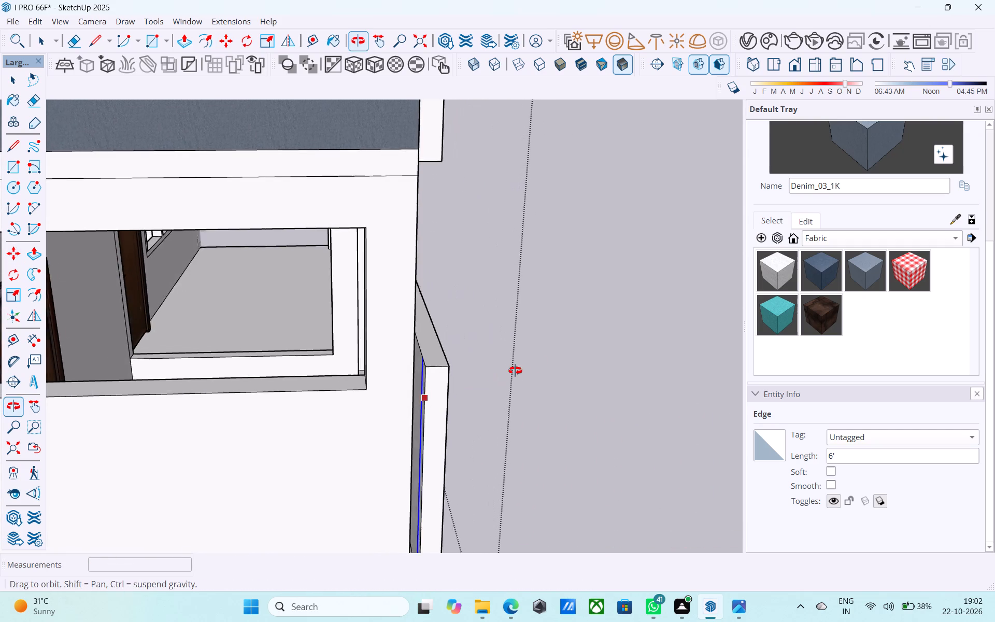
middle_click_drag(515, 371, 547, 368)
key("space")
Push/Pull the narrow end strip of the low front wall's inner face to the house wall, closing the corner gap.
scroll(440, 396, "up", 4)
left_click(416, 389)
key("p")
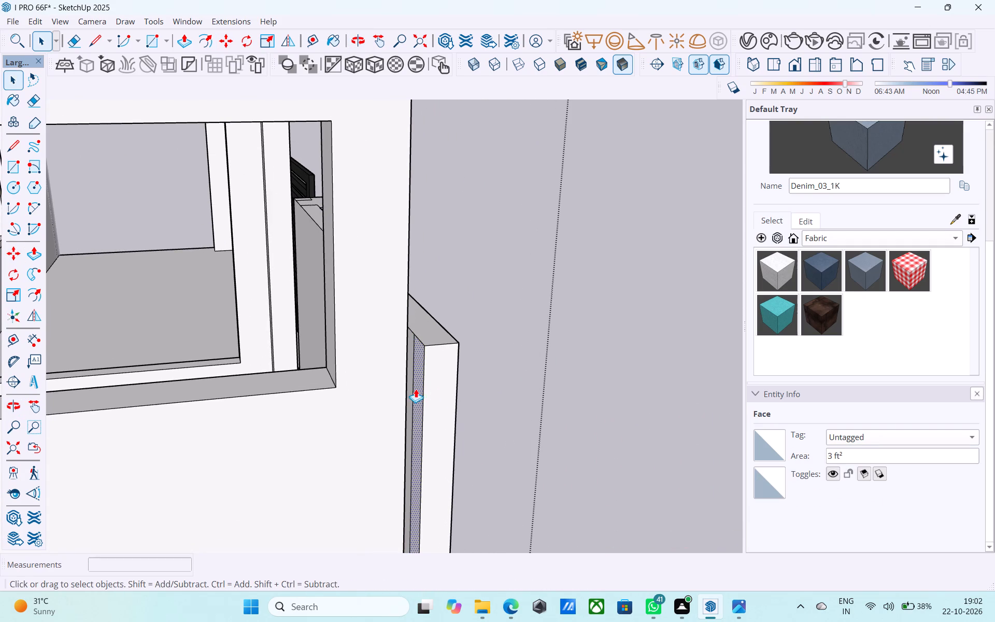
left_click(416, 389)
left_click(393, 386)
key("space")
Save the model.
middle_click_drag(448, 399, 243, 398)
scroll(415, 389, "down", 5)
middle_click_drag(442, 400, 295, 393)
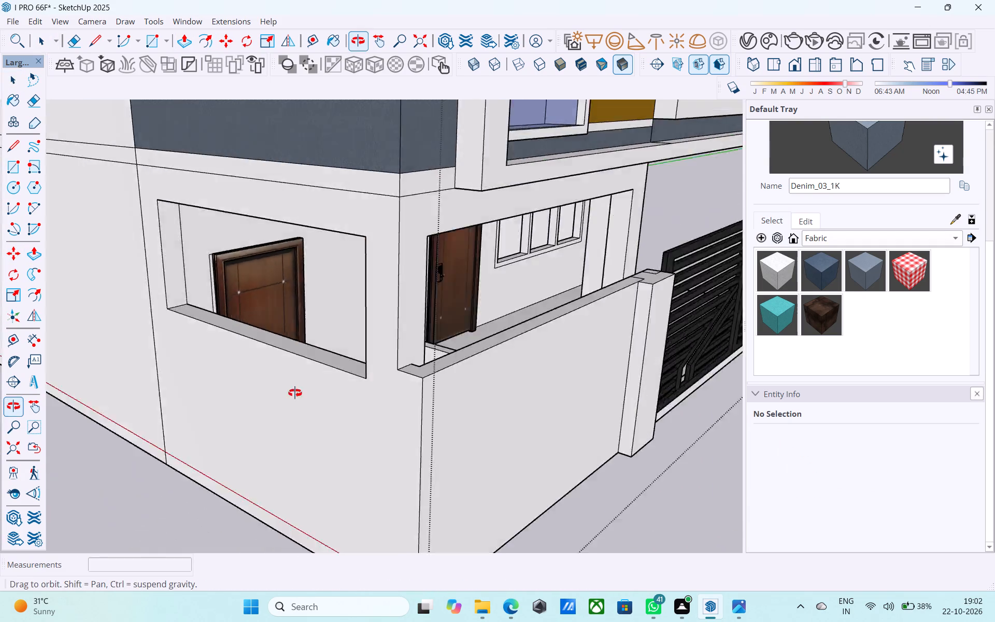
middle_click_drag(295, 393, 294, 393)
scroll(290, 385, "down", 9)
middle_click_drag(302, 381, 275, 362)
key("ctrl+s")
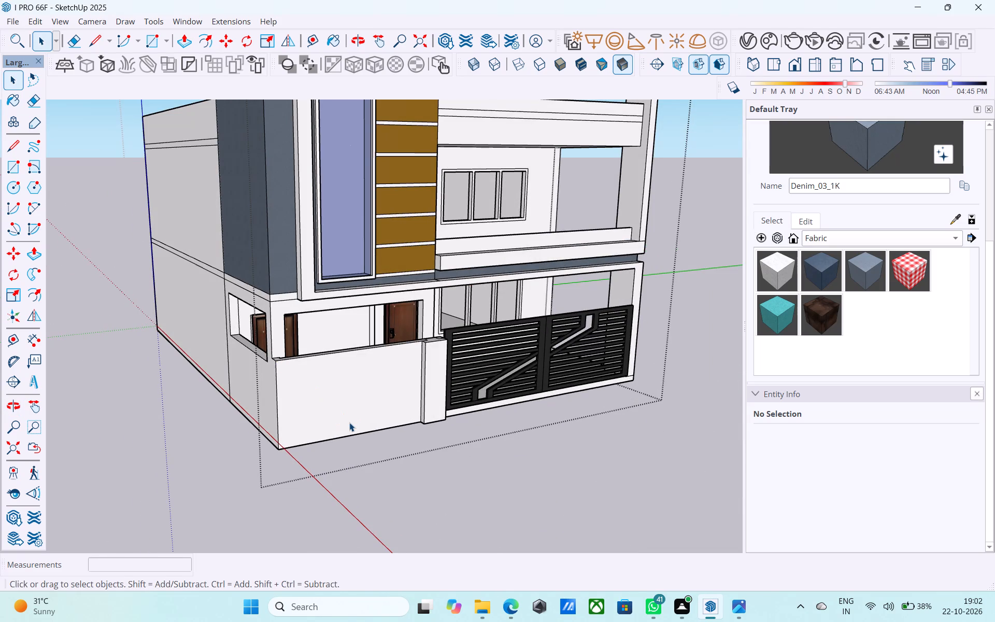
Offset the outline of the low front wall's outer face inward by 1.5'.
middle_click_drag(349, 422, 339, 422)
scroll(344, 414, "up", 2)
left_click(351, 389)
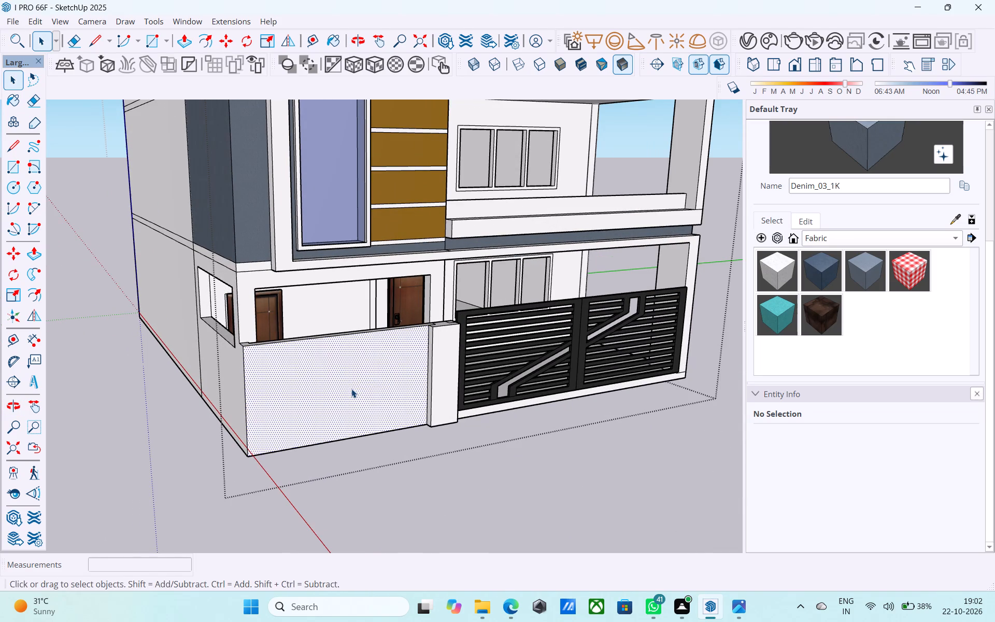
key("f")
left_click(351, 389)
type("1'")
key("Return")
type("2'")
key("Return")
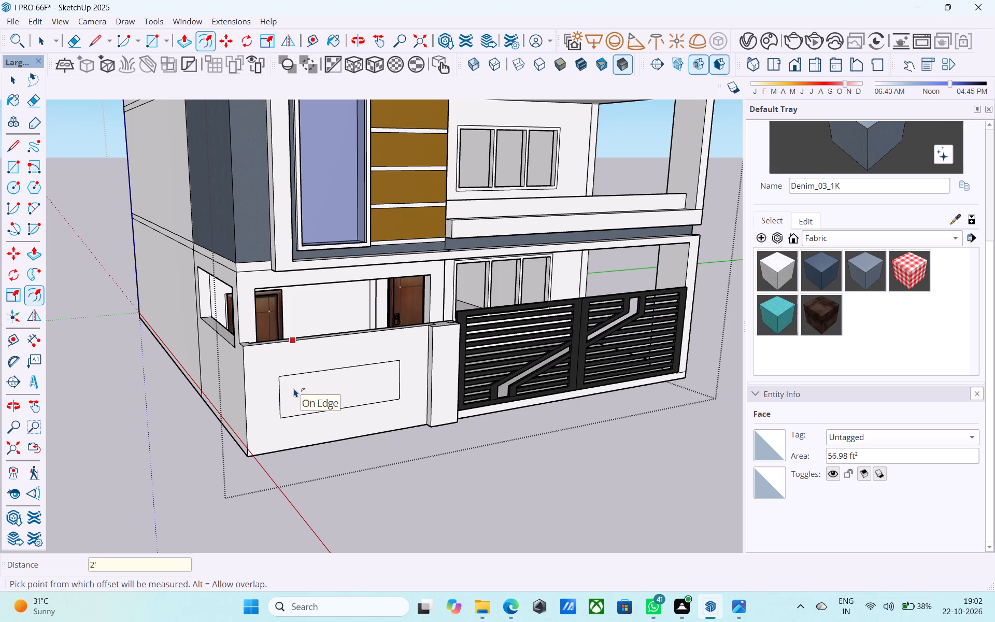
type("1.5'")
key("Return")
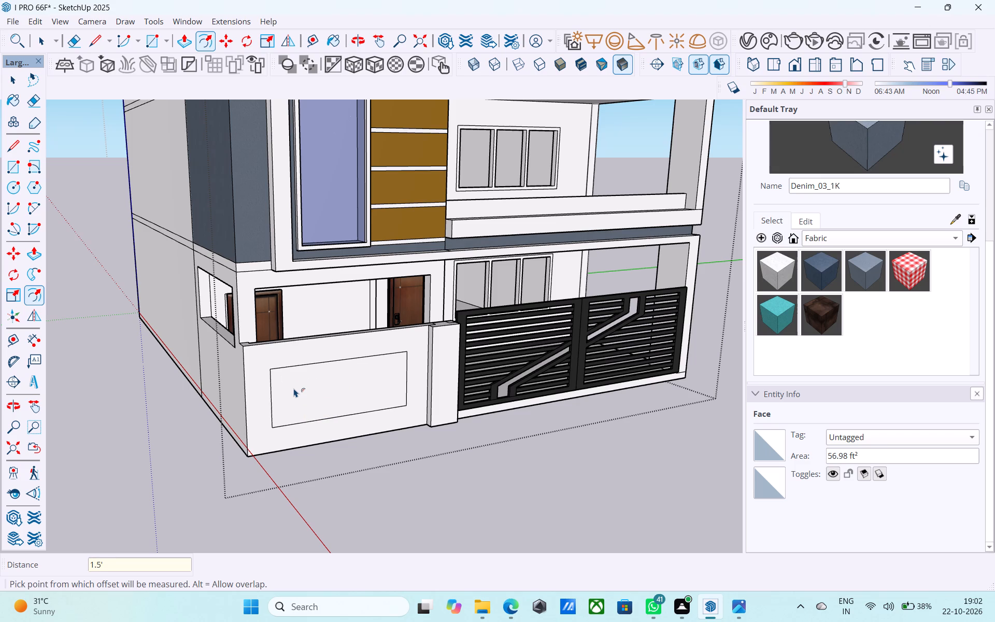
key("space")
Draw a vertical 1' 6" line from the inset rectangle's top edge to the top of the low front wall.
scroll(294, 388, "up", 7)
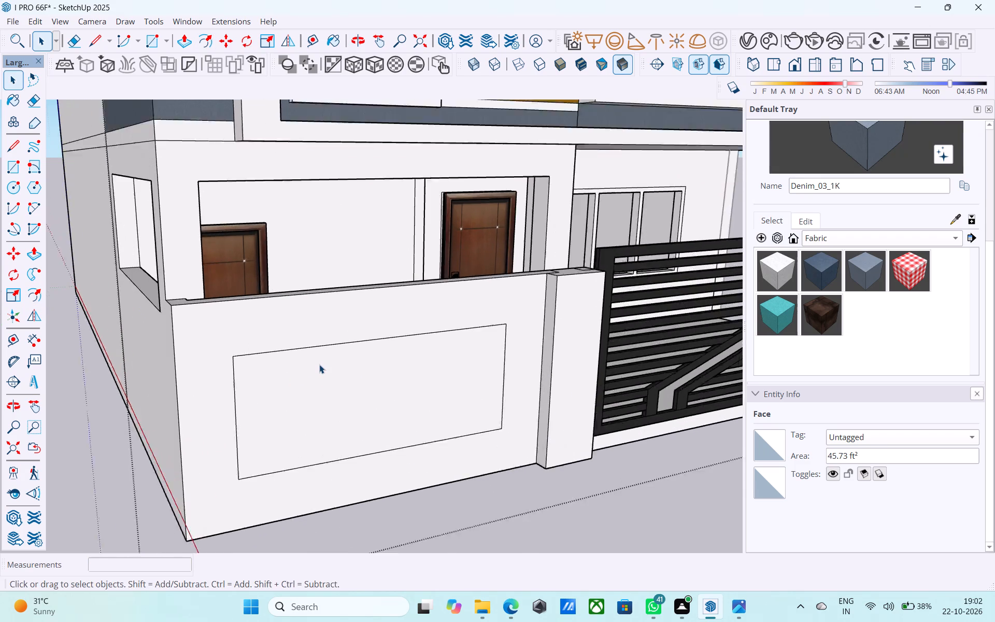
scroll(319, 364, "up", 2)
key("l")
left_click(293, 340)
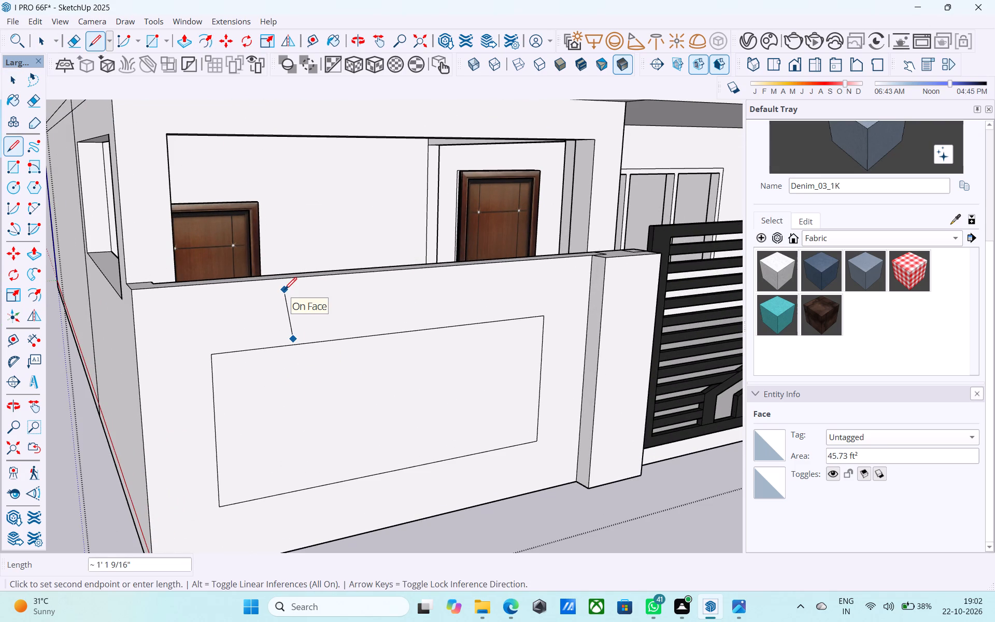
key("l")
left_click(285, 345)
left_click(287, 276)
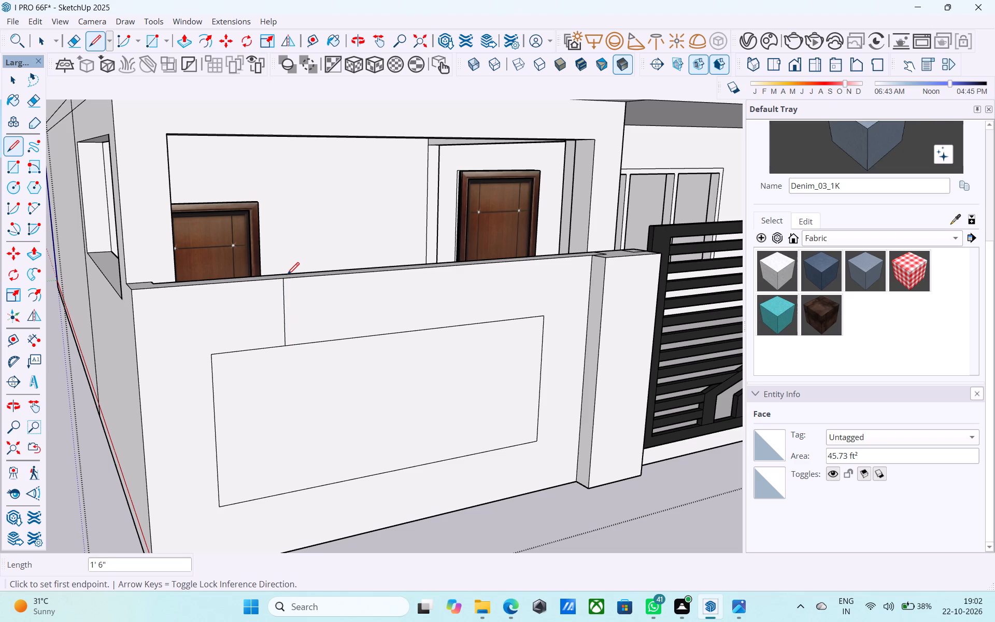
key("space")
Draw a vertical 1' 6" line from the inset rectangle's lower corner nearest the house corner down to the low front wall's bottom edge.
scroll(226, 423, "down", 6)
key("l")
scroll(223, 436, "up", 4)
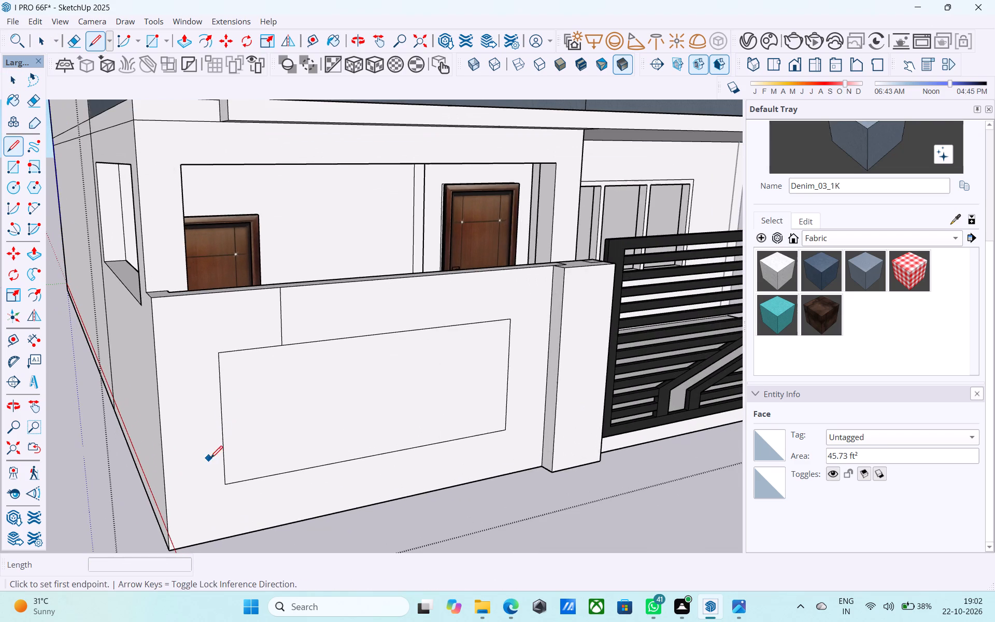
left_click_drag(228, 479, 226, 493)
left_click(223, 538)
Erase the inset rectangle's bottom edge, the rest of its top edge and its vertical edge nearest the gate pillar.
key("e")
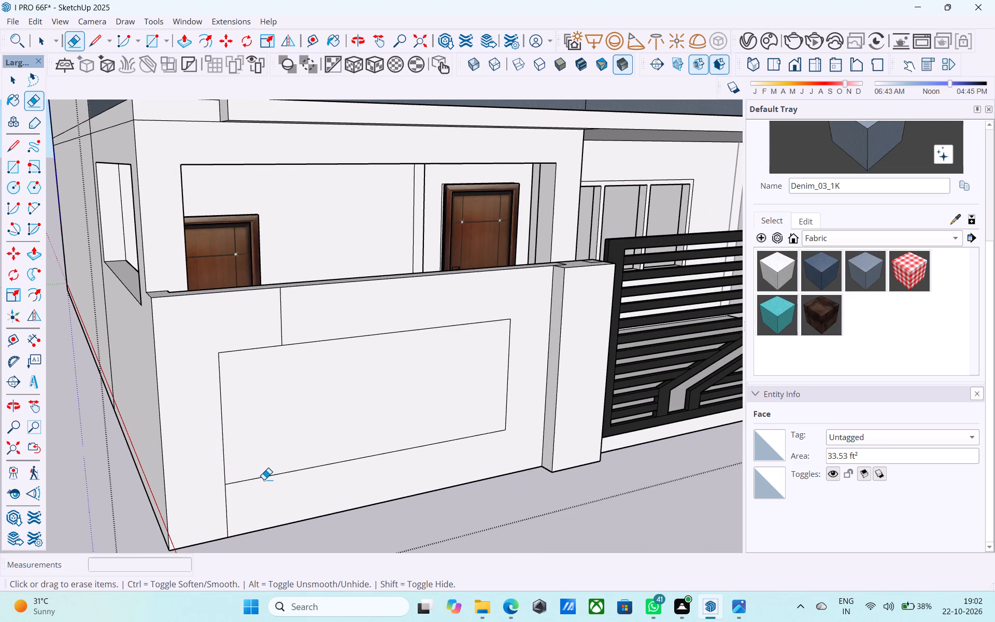
left_click_drag(290, 437, 303, 479)
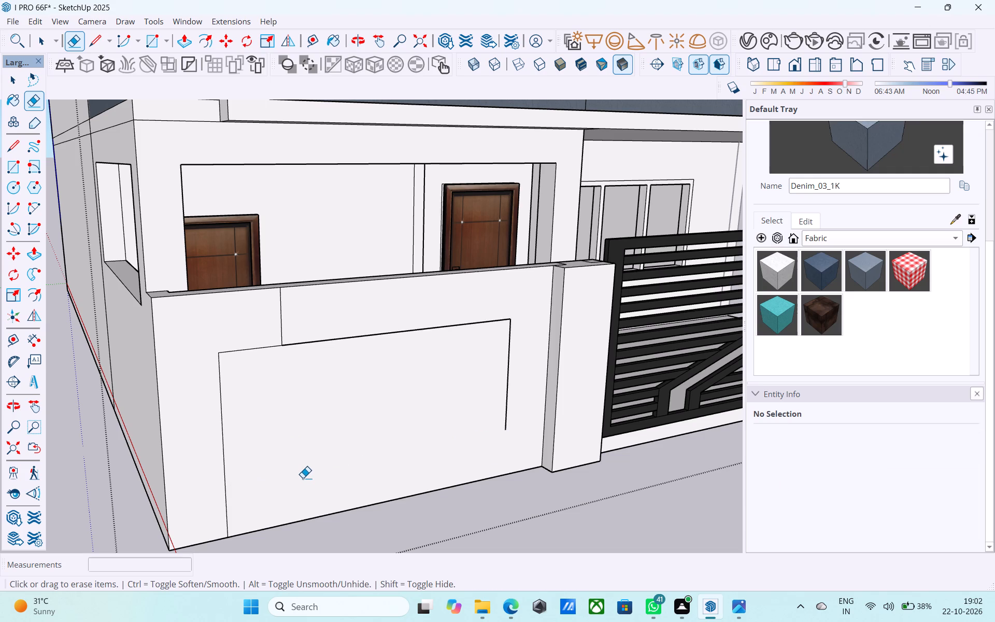
left_click_drag(358, 334, 359, 341)
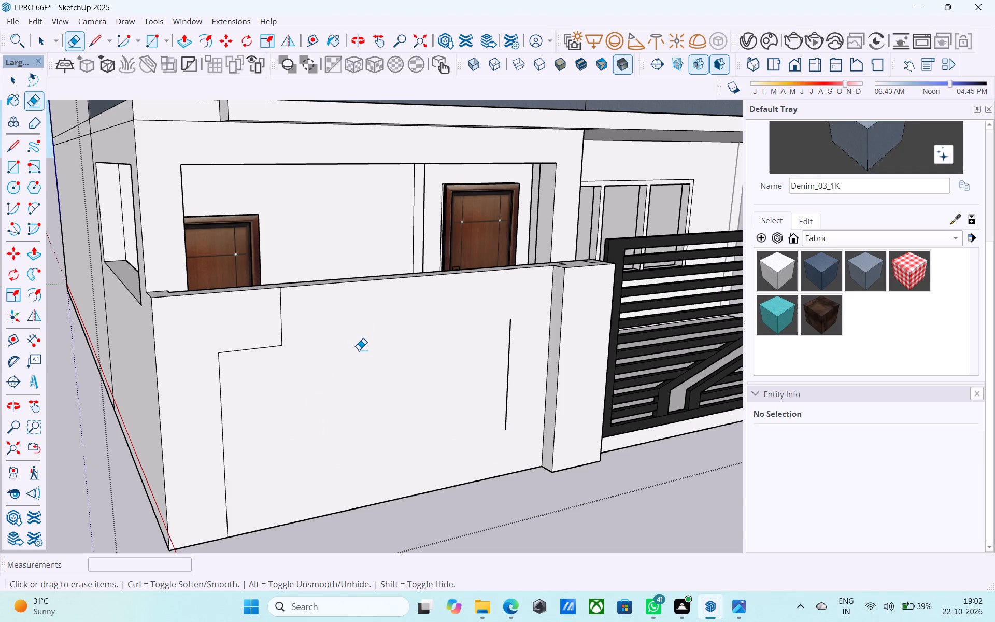
left_click(510, 353)
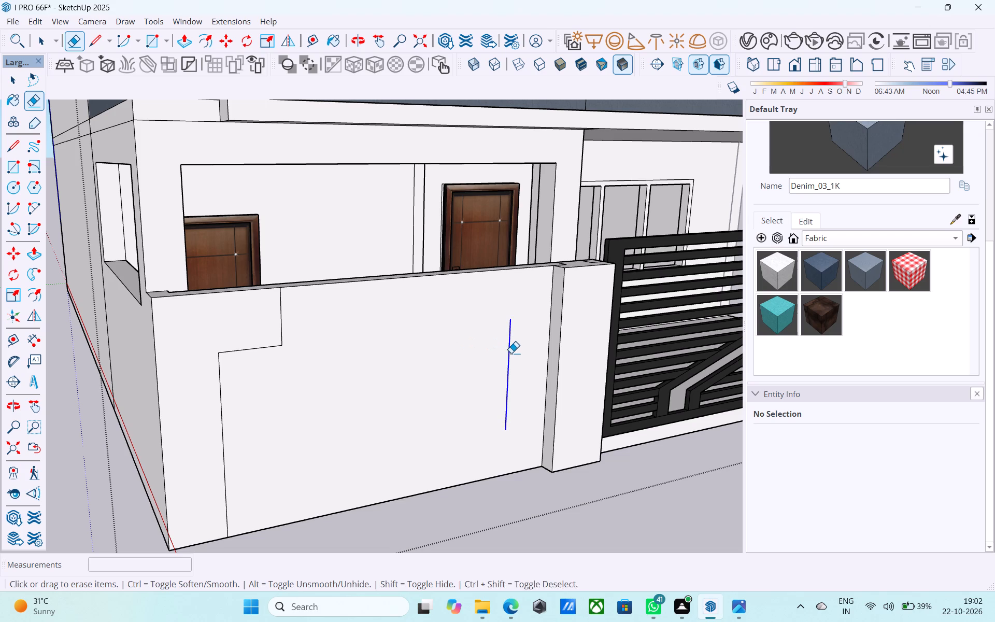
middle_click_drag(509, 352, 489, 352)
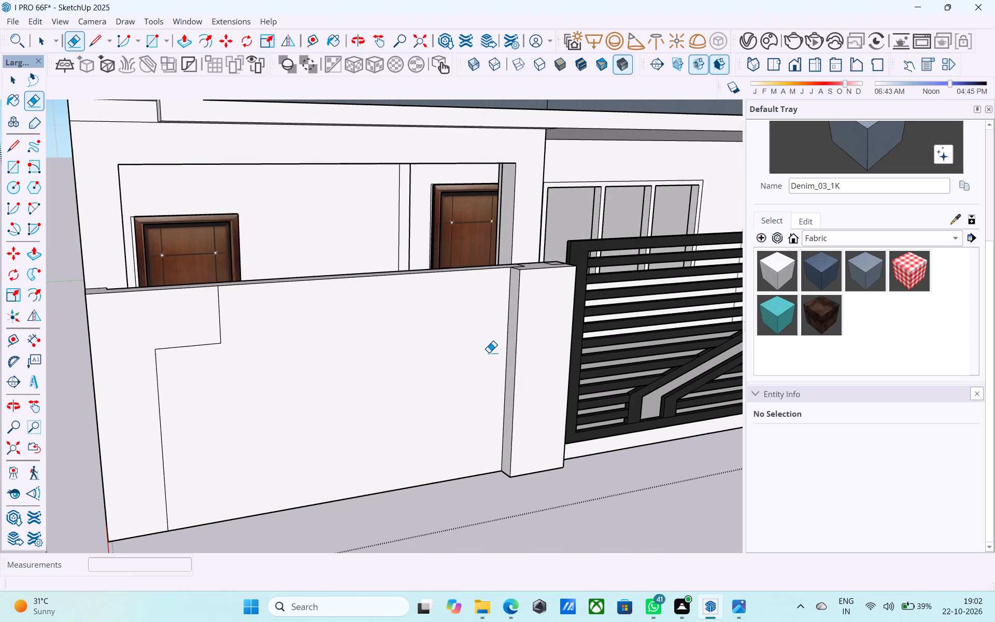
scroll(489, 352, "down", 5)
middle_click_drag(489, 352, 471, 345)
key("space")
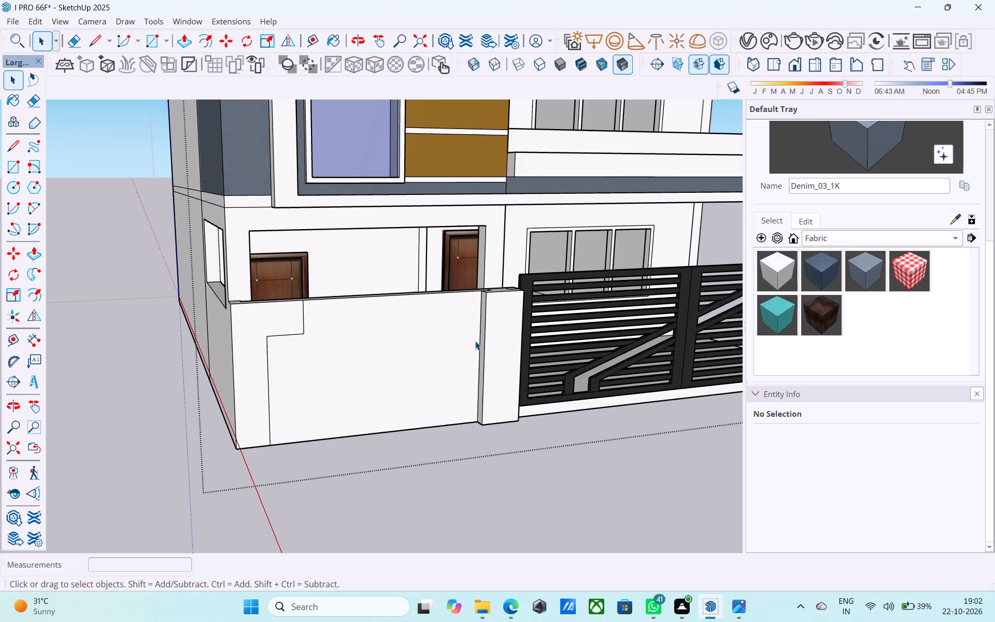
Draw a stepped line on the low front wall's outer face: 1' 6" down from the top, 1.5' across, down again, and across to the gate pillar.
middle_click_drag(329, 345, 315, 359)
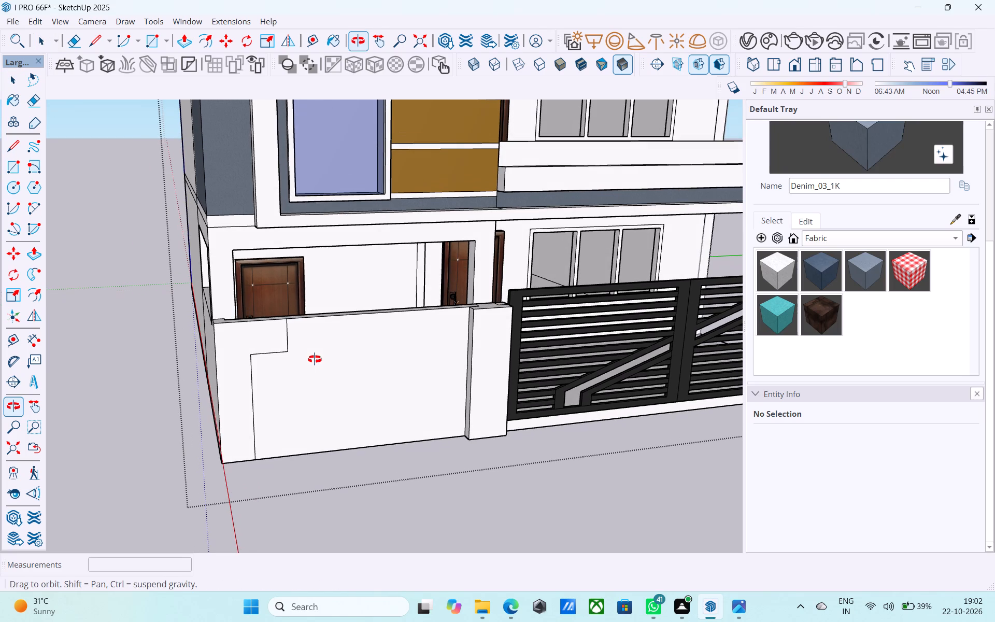
middle_click_drag(315, 359, 314, 354)
middle_click_drag(318, 332, 304, 358)
scroll(305, 355, "up", 3)
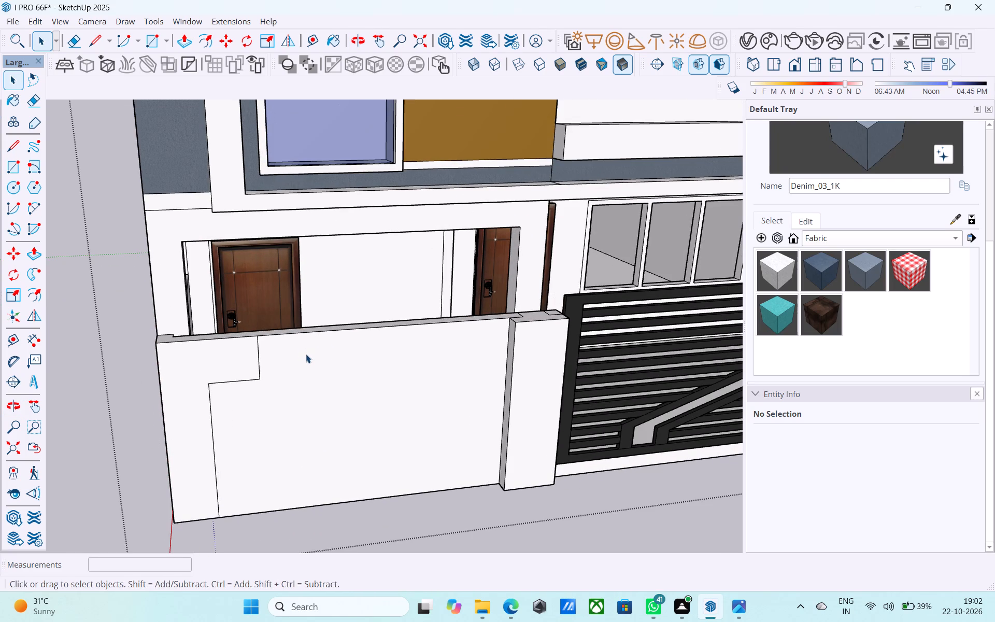
key("l")
left_click(315, 335)
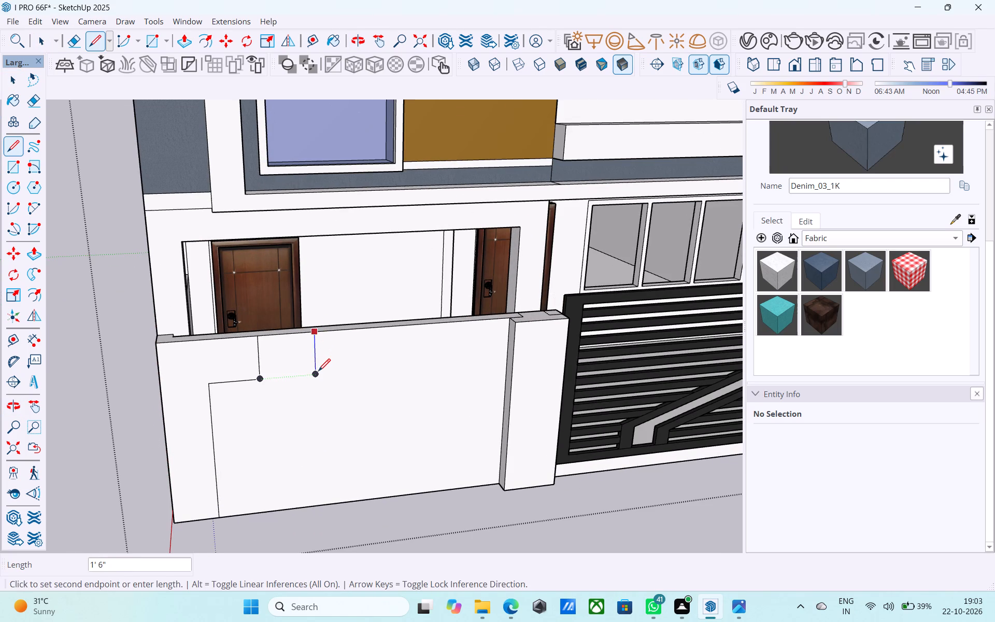
left_click(318, 372)
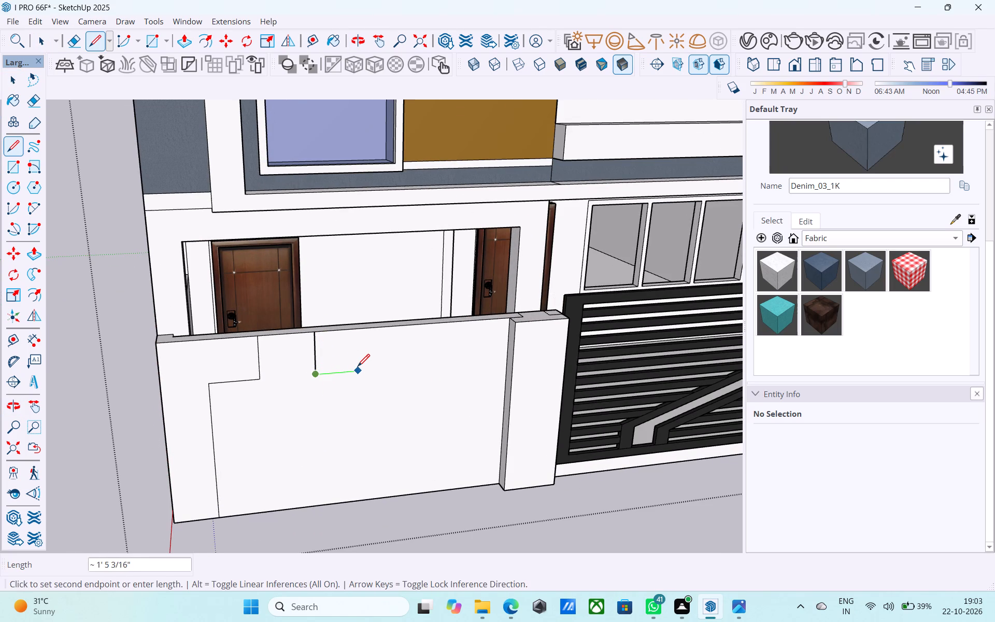
type("1.5'")
key("Return")
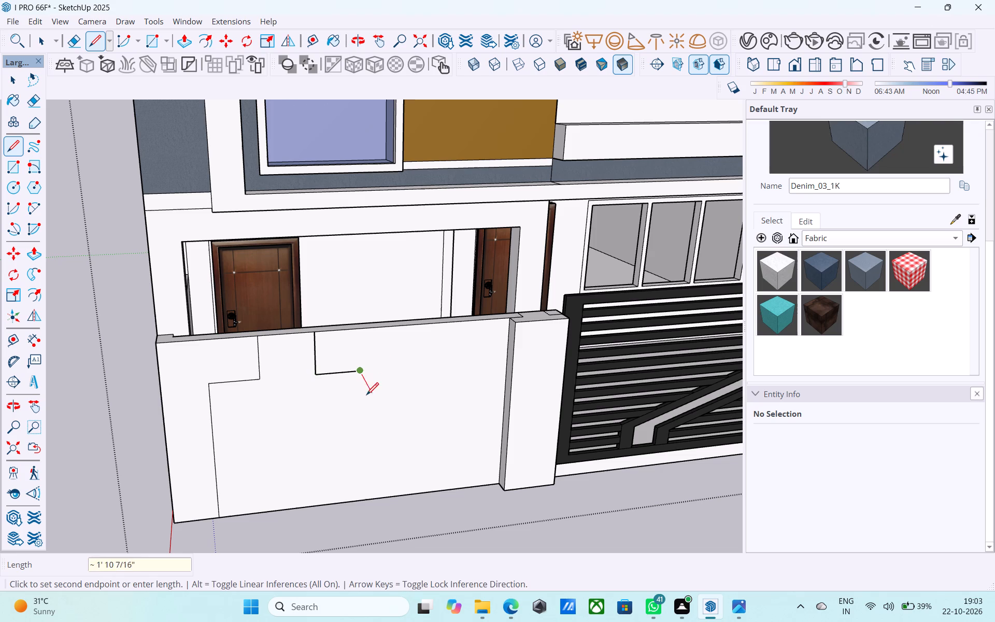
left_click(362, 412)
left_click(504, 393)
key("space")
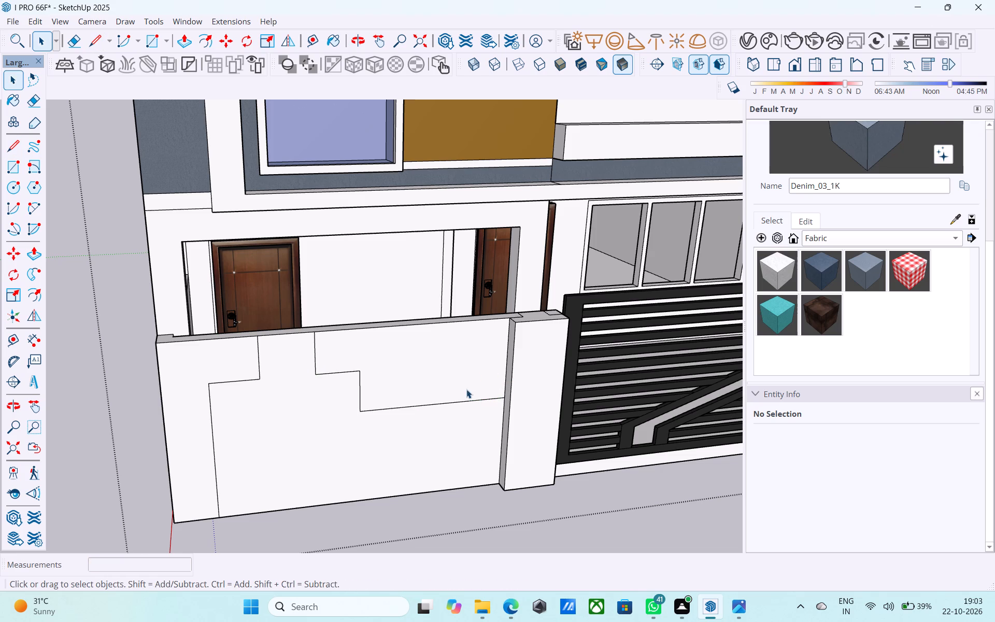
Push the face above the stepped line back 6" through the low front wall to cut it away.
left_click(466, 389)
key("p")
left_click(435, 391)
left_click(431, 367)
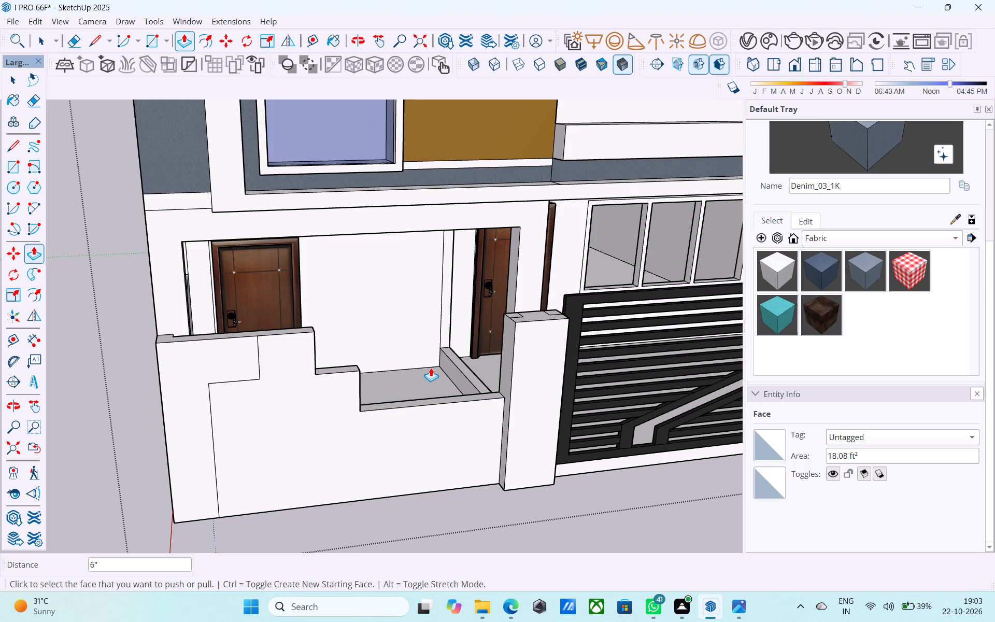
key("space")
Paint the stepped region of the low front wall's outer face with the Carpet_04_1K fabric material.
scroll(432, 365, "down", 5)
middle_click_drag(432, 379, 440, 345)
left_click(814, 275)
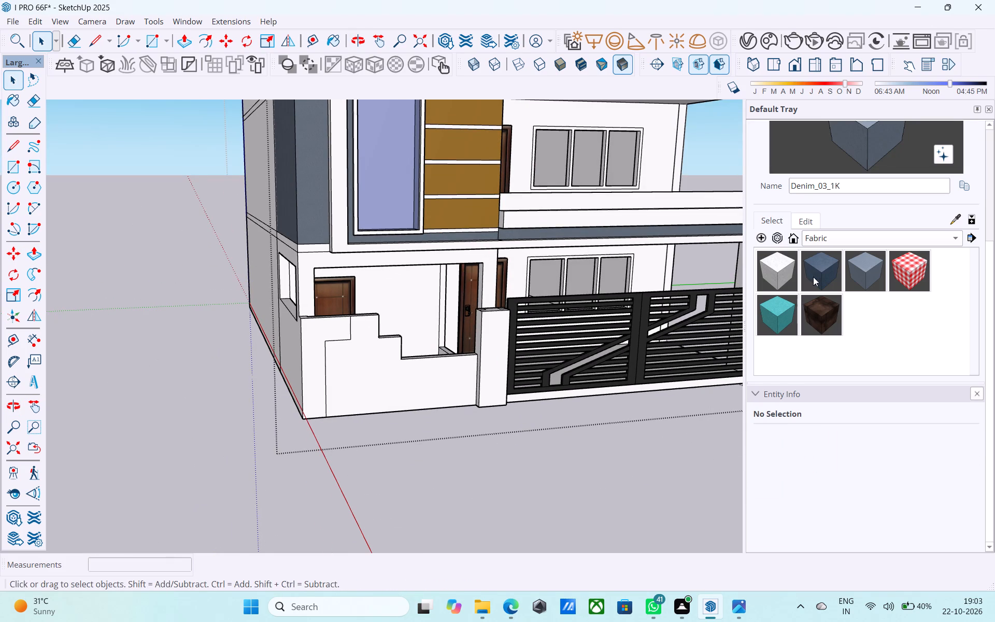
left_click(394, 402)
middle_click_drag(388, 395, 207, 439)
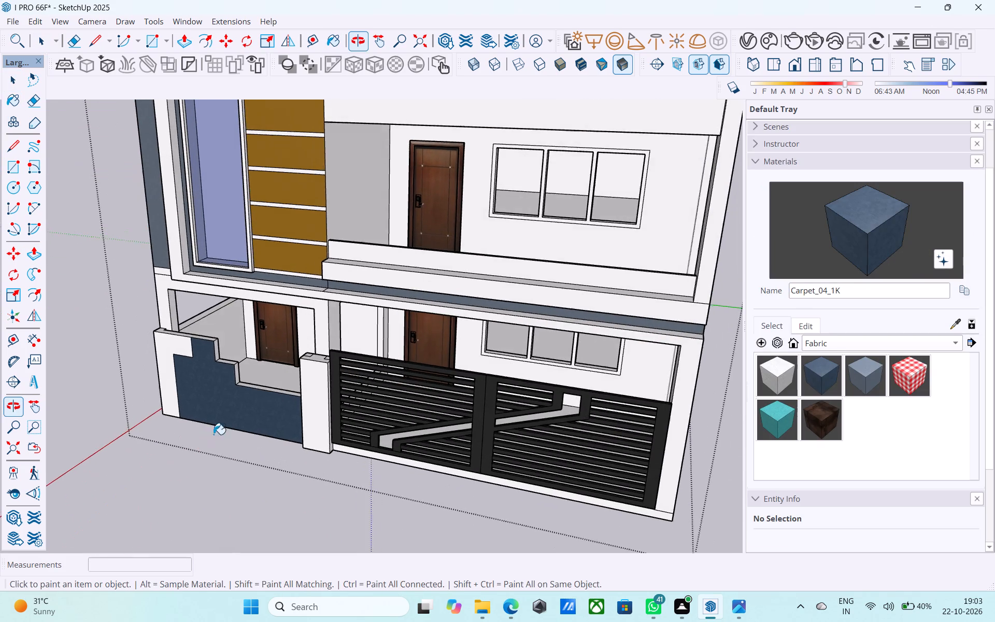
scroll(315, 367, "down", 4)
scroll(138, 447, "up", 5)
middle_click_drag(258, 348, 163, 364)
scroll(237, 316, "up", 5)
key("space")
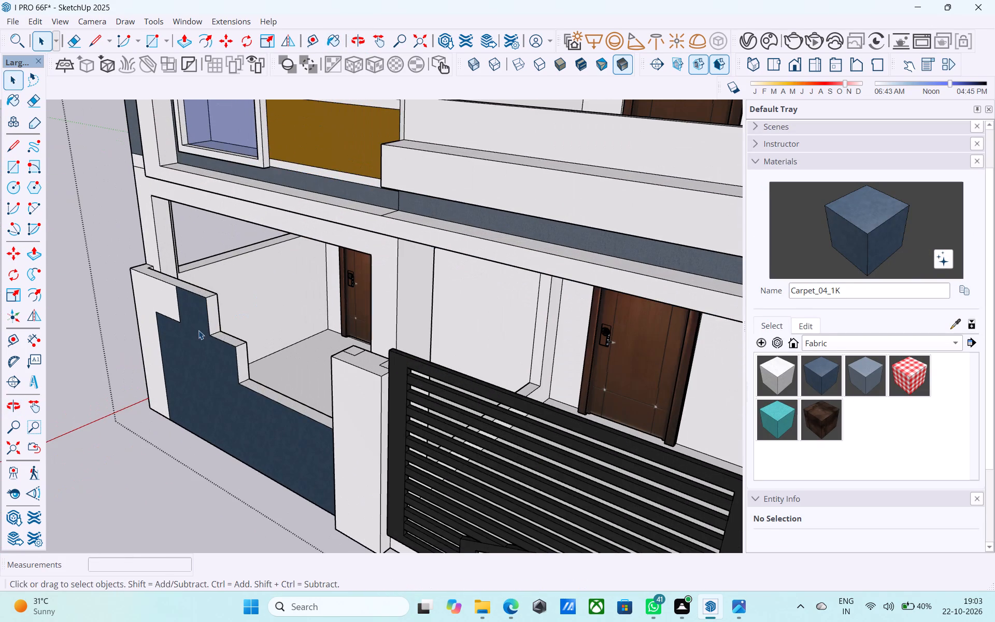
Draw a 4" by 4" square near the top of the upper step's end face on the low front wall.
middle_click_drag(196, 331, 185, 321)
scroll(196, 331, "up", 6)
scroll(221, 297, "up", 1)
middle_click_drag(212, 305, 211, 305)
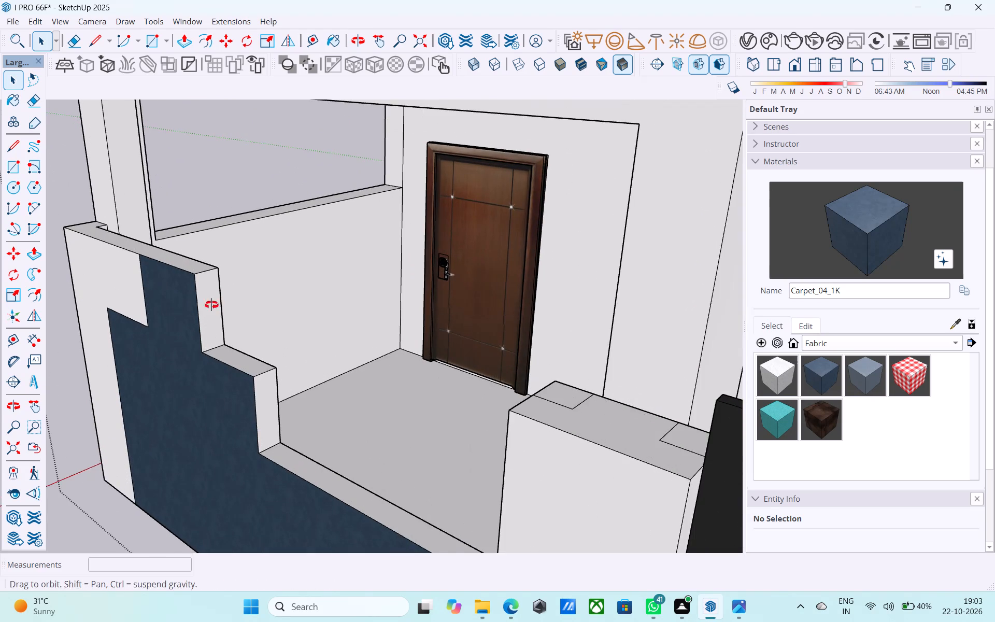
middle_click_drag(211, 305, 193, 303)
key("r")
scroll(194, 298, "up", 3)
left_click(184, 272)
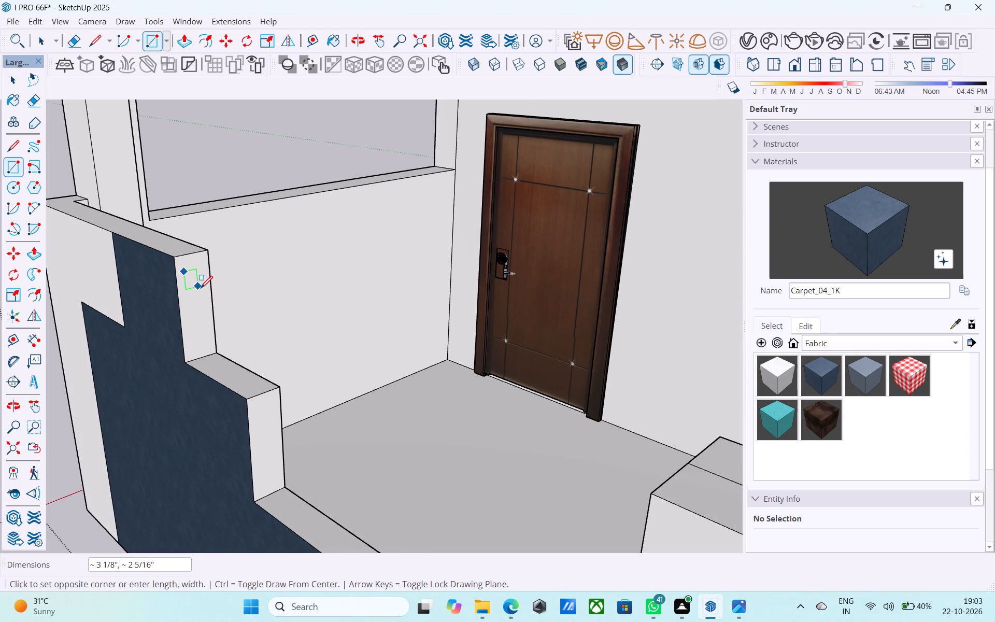
type("4\",44\"")
key("Return")
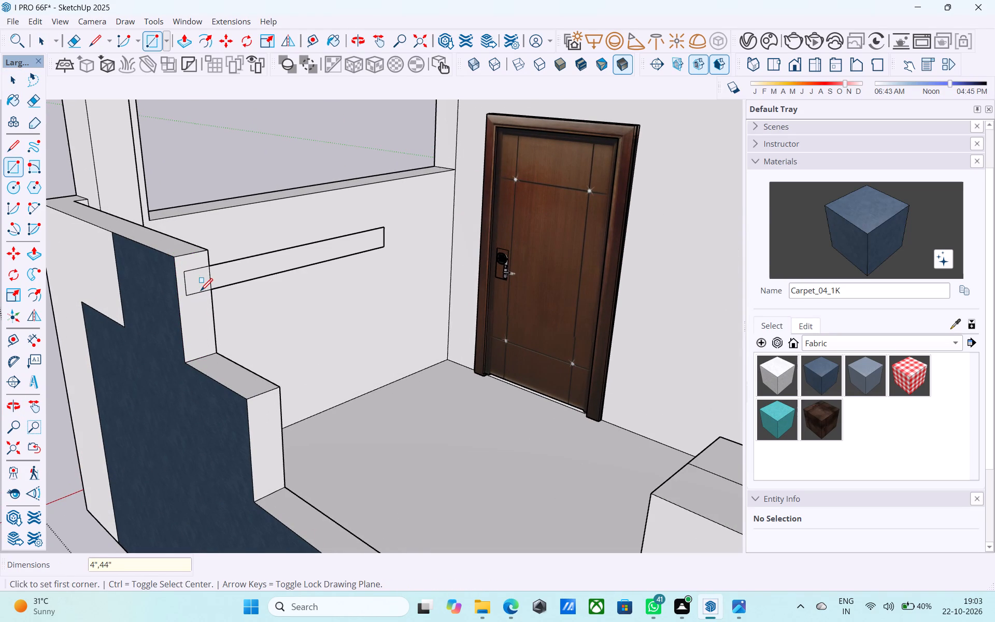
key("4")
type("\",4\"")
key("Return")
key("space")
Copy the 4" square once below itself and twice, one above the other, onto the lower step's end face.
left_click(200, 282)
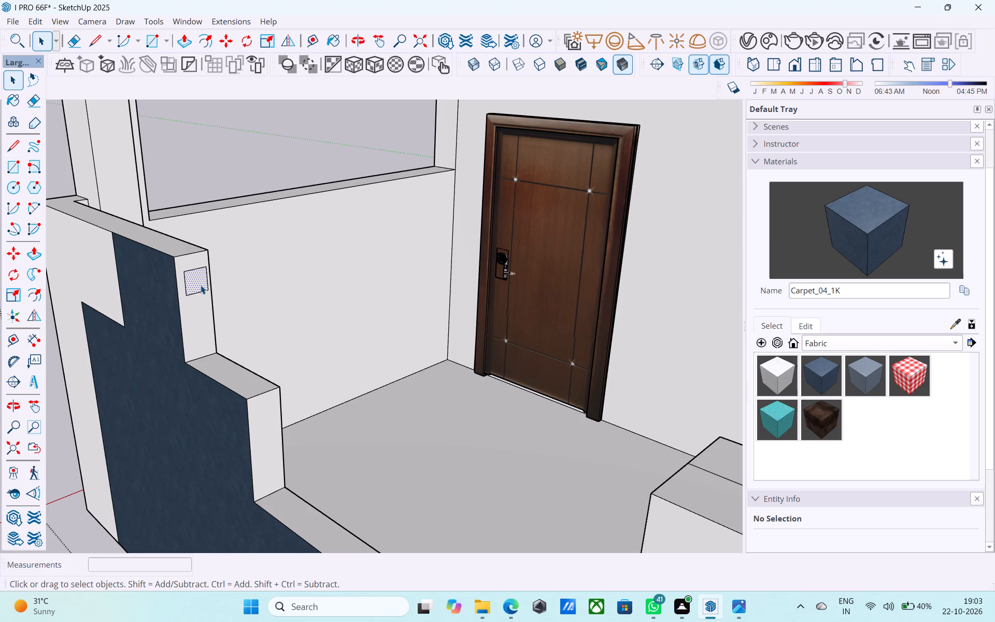
key("m")
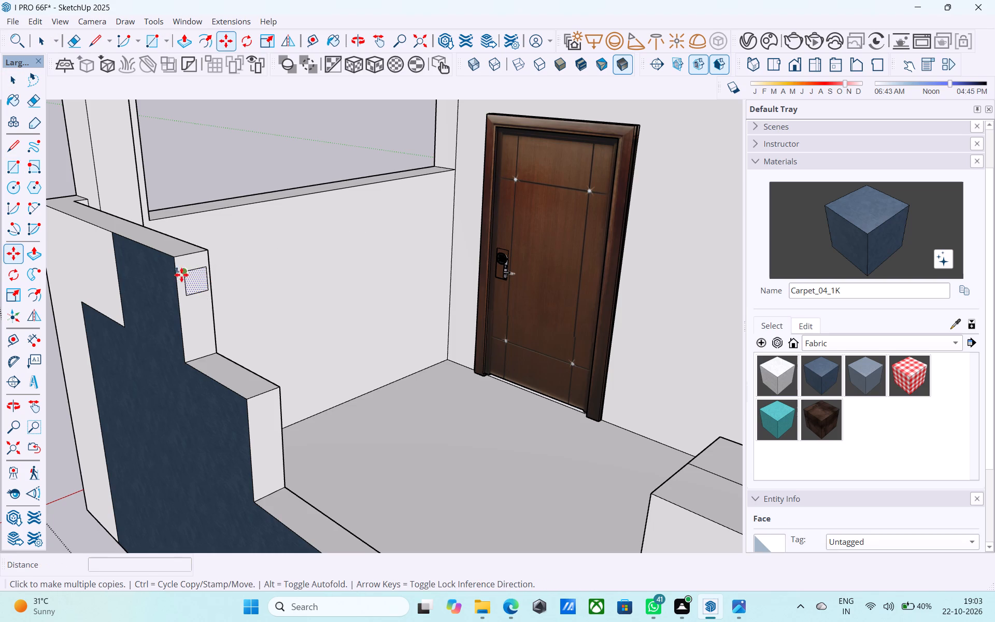
left_click(183, 273)
left_click(193, 316)
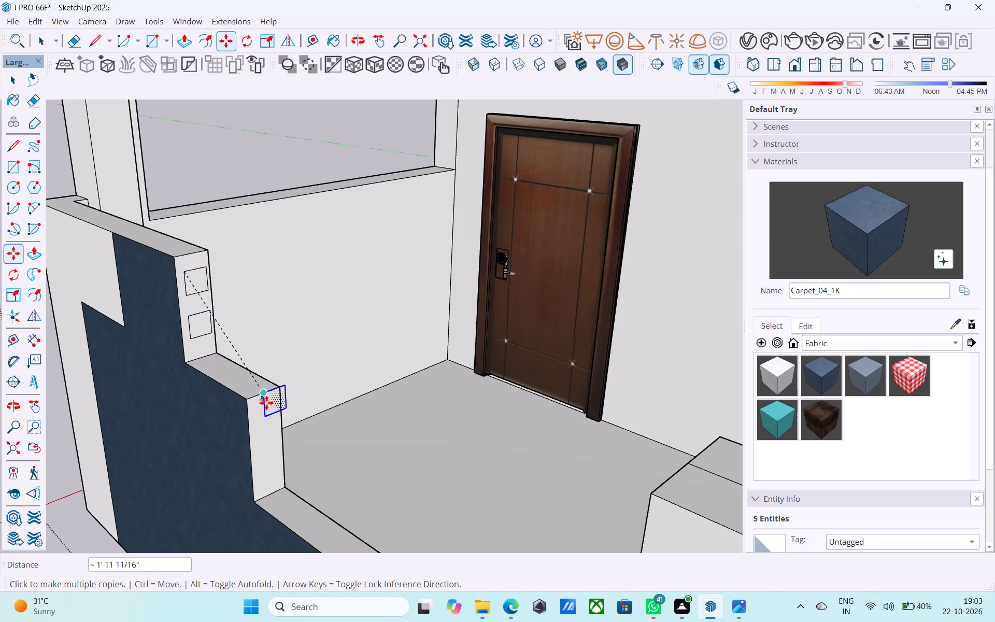
middle_click_drag(255, 420, 222, 409)
scroll(226, 414, "up", 5)
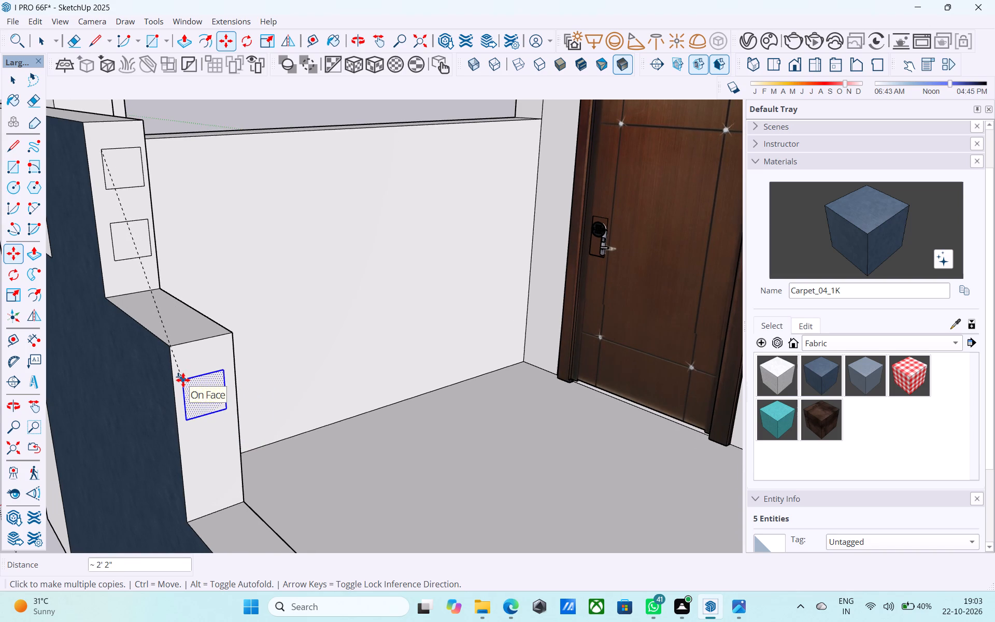
scroll(183, 380, "up", 3)
middle_click_drag(183, 379, 103, 401)
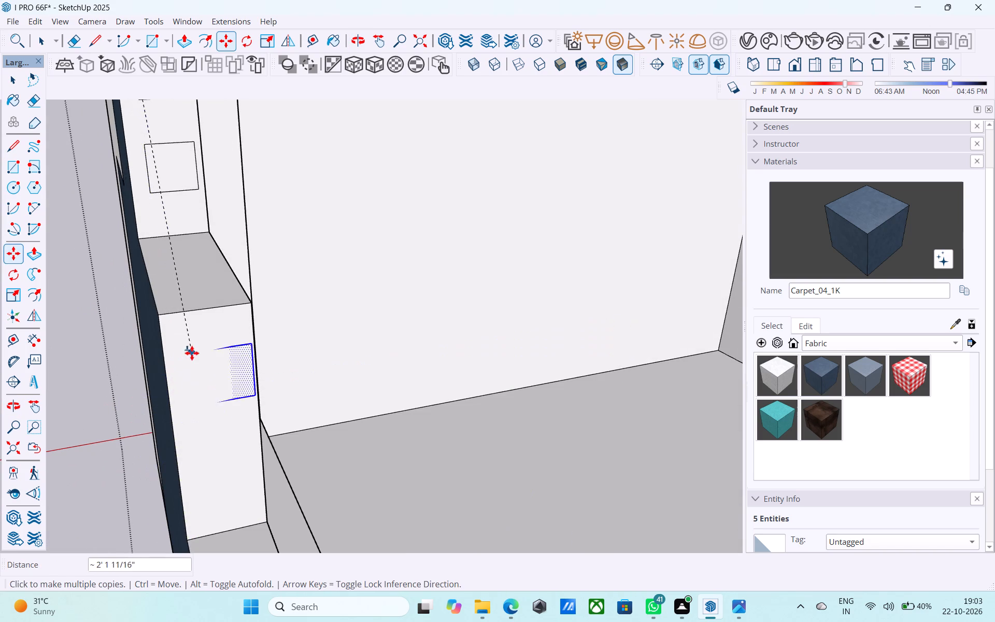
middle_click_drag(180, 347, 298, 358)
left_click(187, 381)
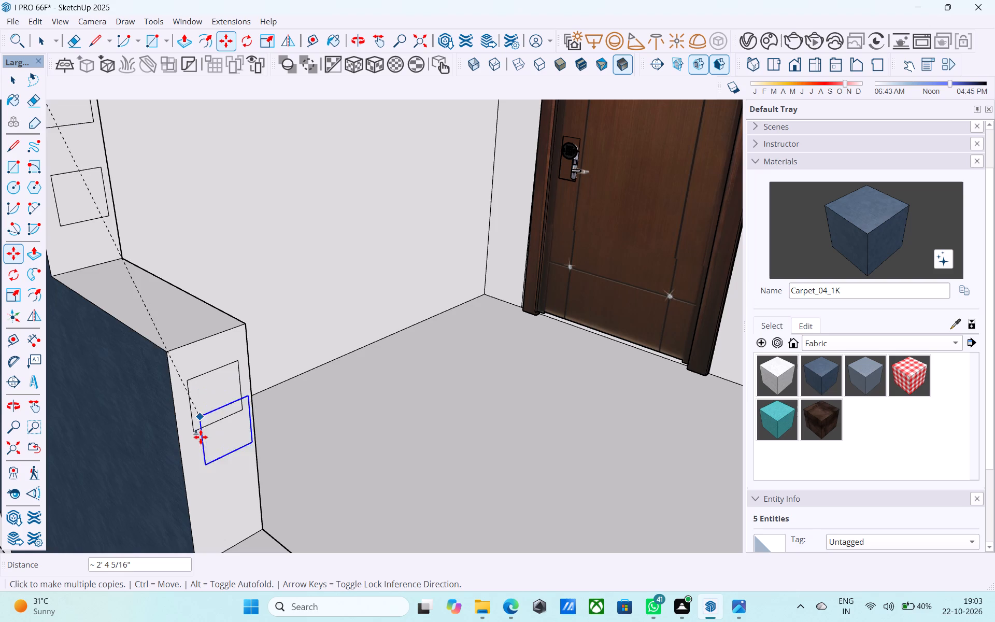
left_click(202, 467)
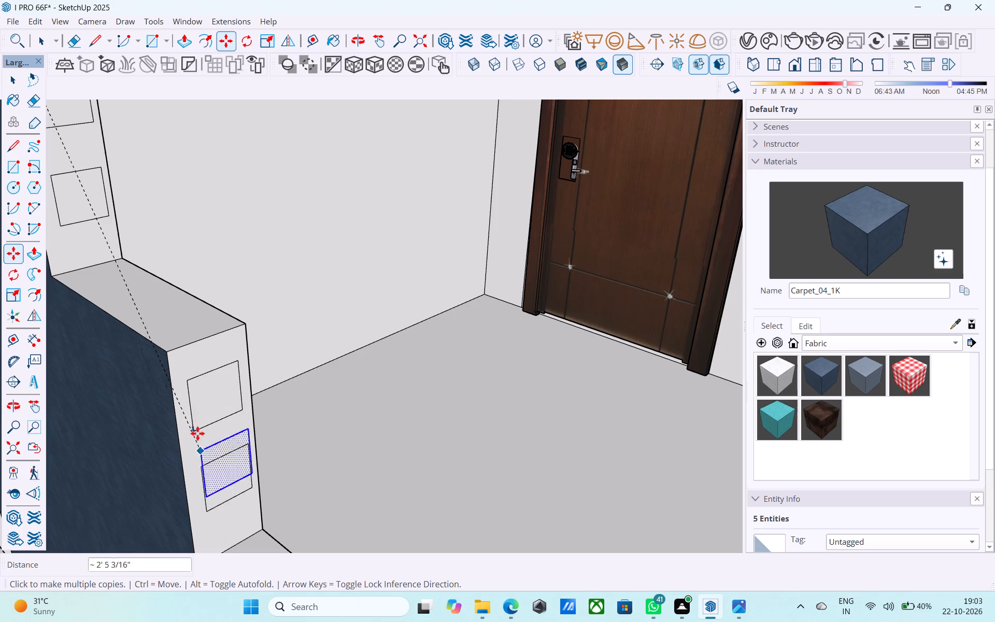
middle_click_drag(195, 432, 191, 439)
scroll(194, 437, "down", 5)
key("space")
Push/Pull the topmost square across the opening to the gate pillar, forming a horizontal rail.
left_click(111, 227)
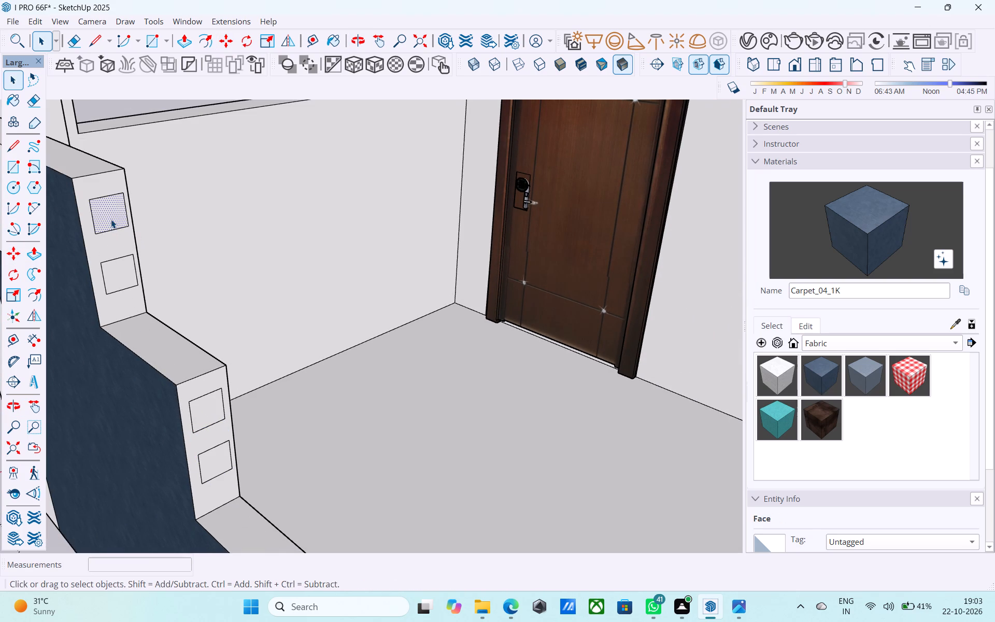
key("p")
left_click(117, 225)
scroll(174, 256, "down", 4)
middle_click_drag(190, 271, 448, 279)
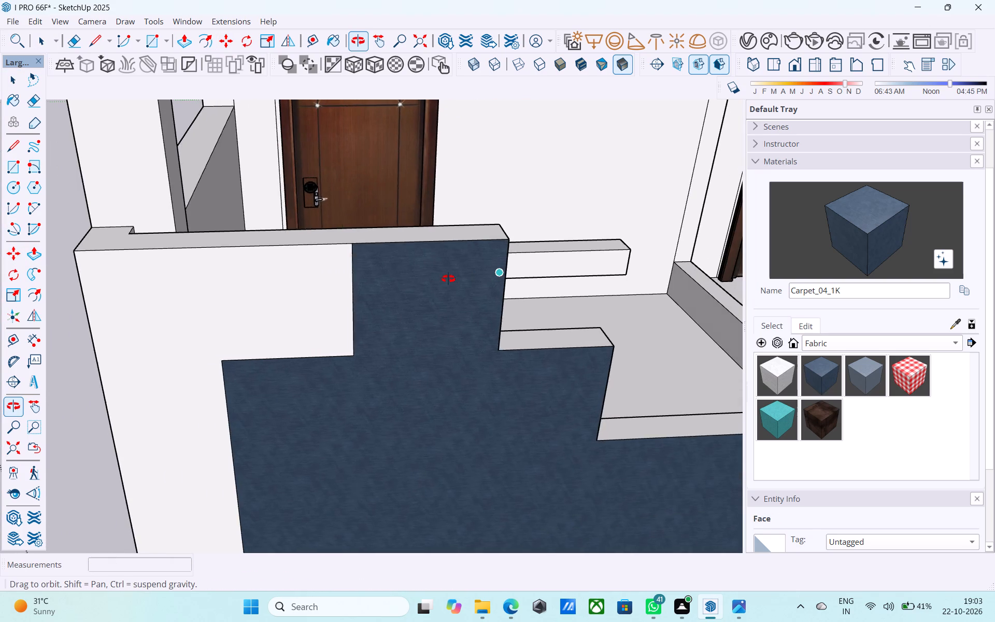
middle_click_drag(448, 279, 401, 253)
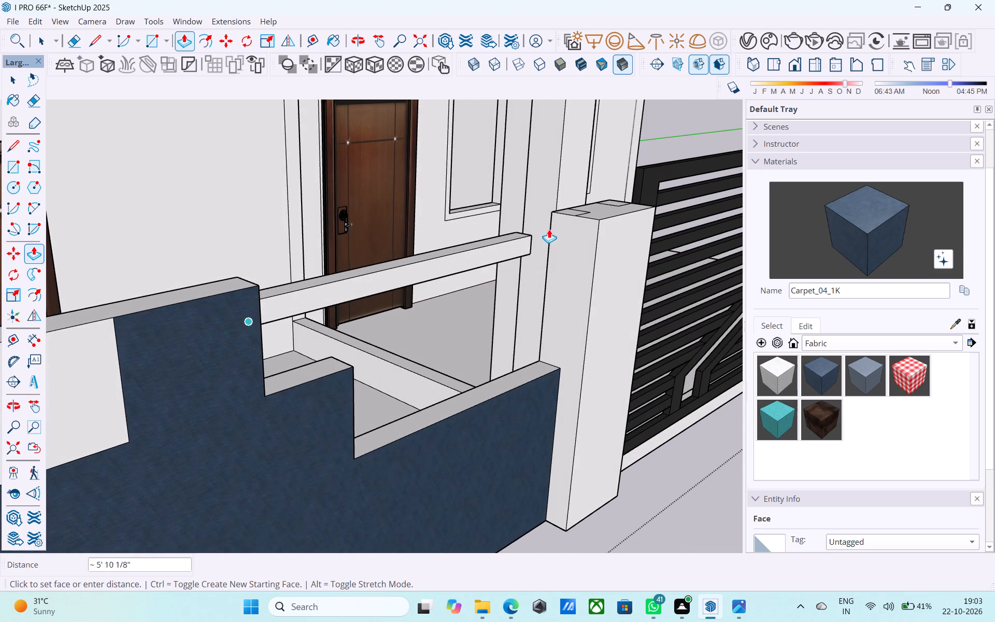
left_click(583, 224)
Repeat the same extrusion on the other three squares to form the remaining horizontal rails toward the gate pillar.
middle_click_drag(589, 261, 234, 285)
middle_click_drag(315, 326, 250, 291)
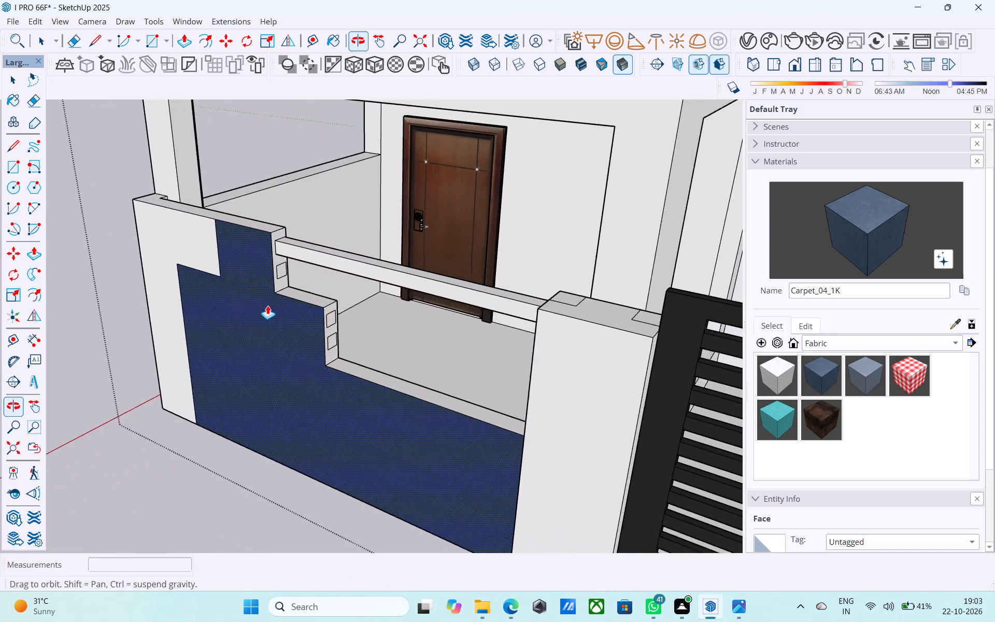
scroll(283, 305, "up", 10)
double_click(282, 239)
middle_click_drag(377, 358, 296, 301)
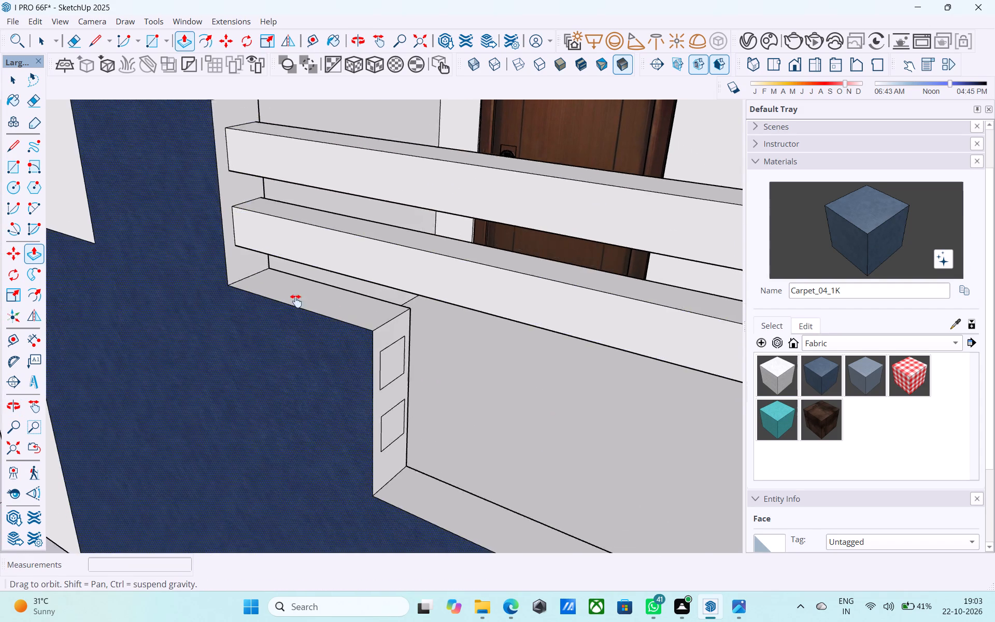
middle_click_drag(296, 301, 247, 262)
double_click(305, 290)
double_click(316, 360)
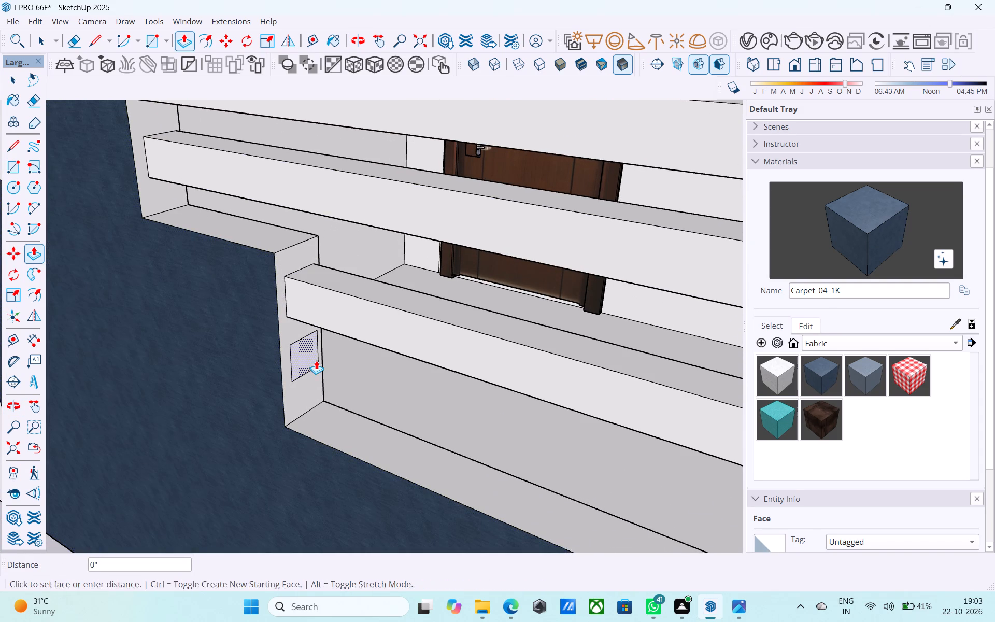
Save the model with the finished rails on the low front wall.
scroll(281, 337, "down", 10)
middle_click_drag(276, 376, 416, 289)
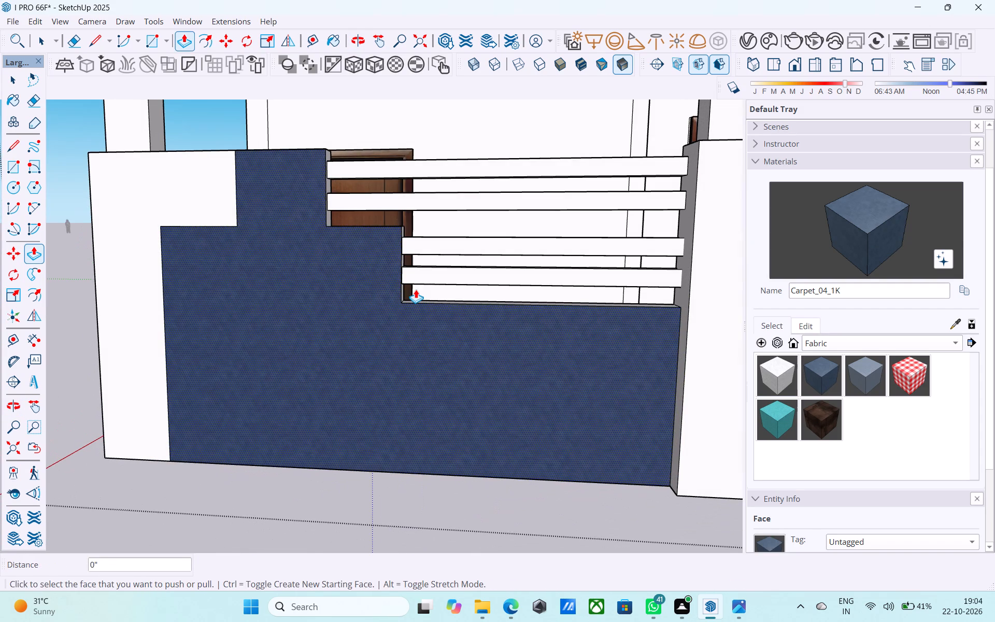
middle_click_drag(416, 289, 371, 334)
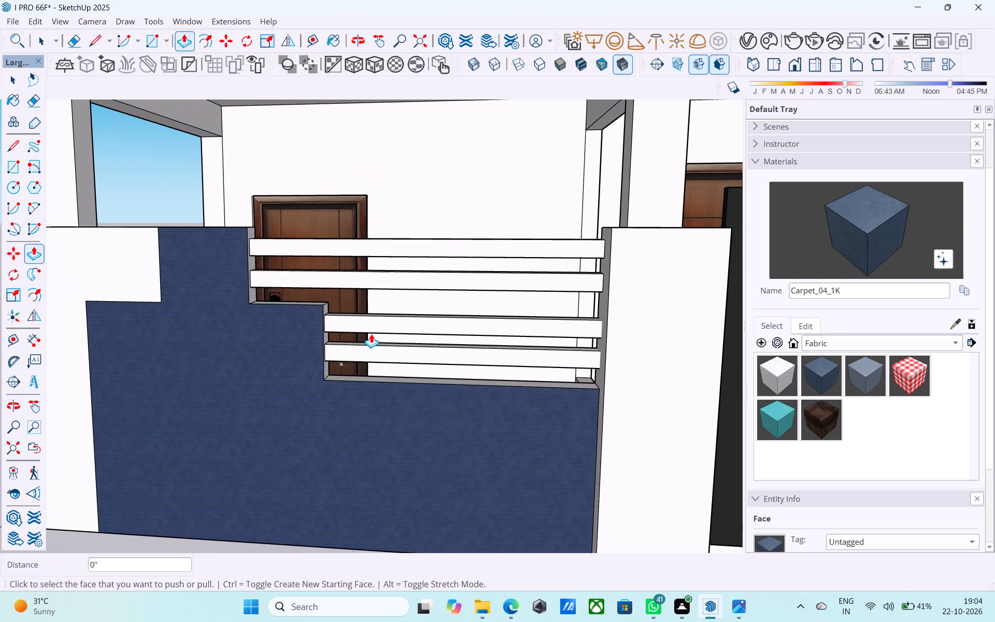
scroll(335, 364, "down", 4)
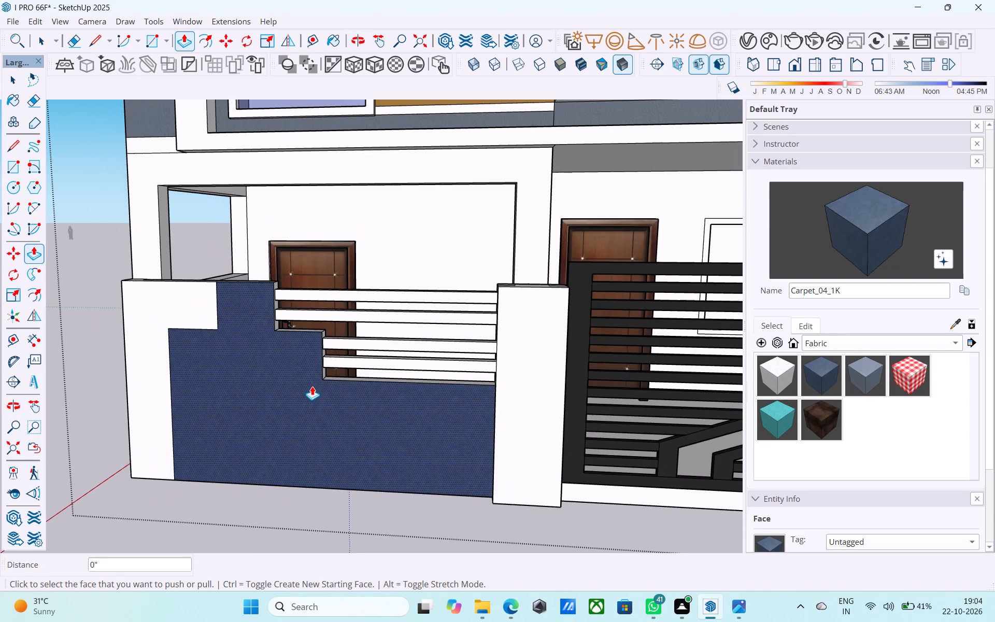
scroll(312, 385, "down", 9)
middle_click_drag(312, 385, 325, 378)
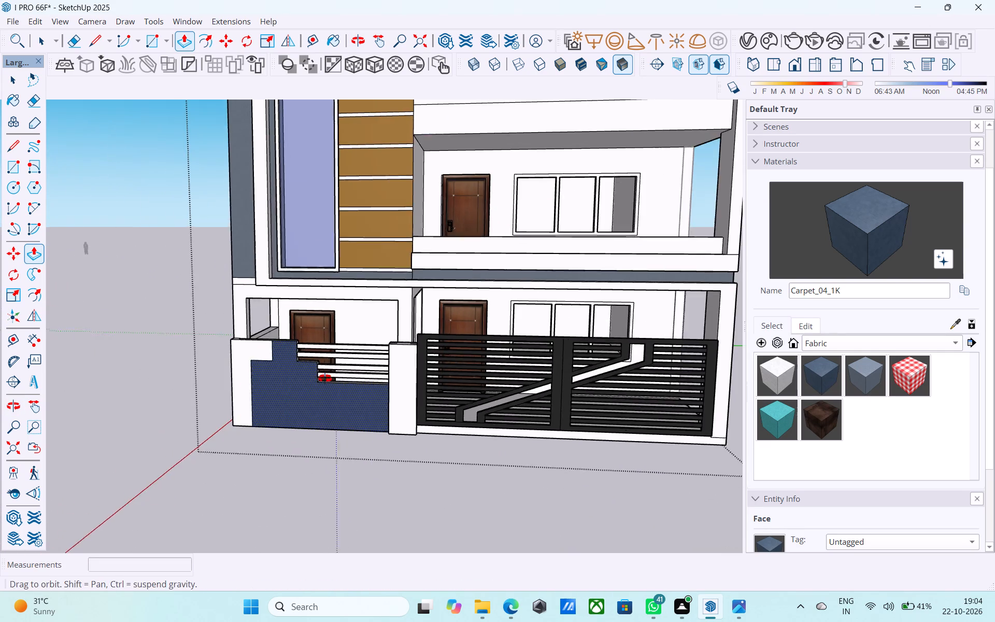
middle_click_drag(325, 378, 340, 374)
key("ctrl+s")
key("space")
key("space")
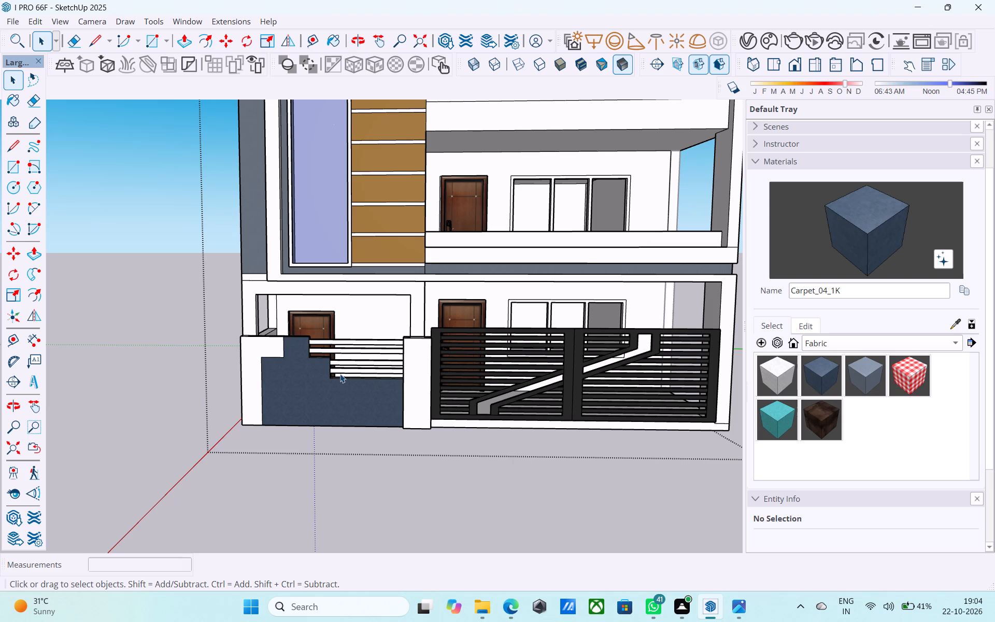
scroll(286, 395, "down", 12)
left_click(511, 359)
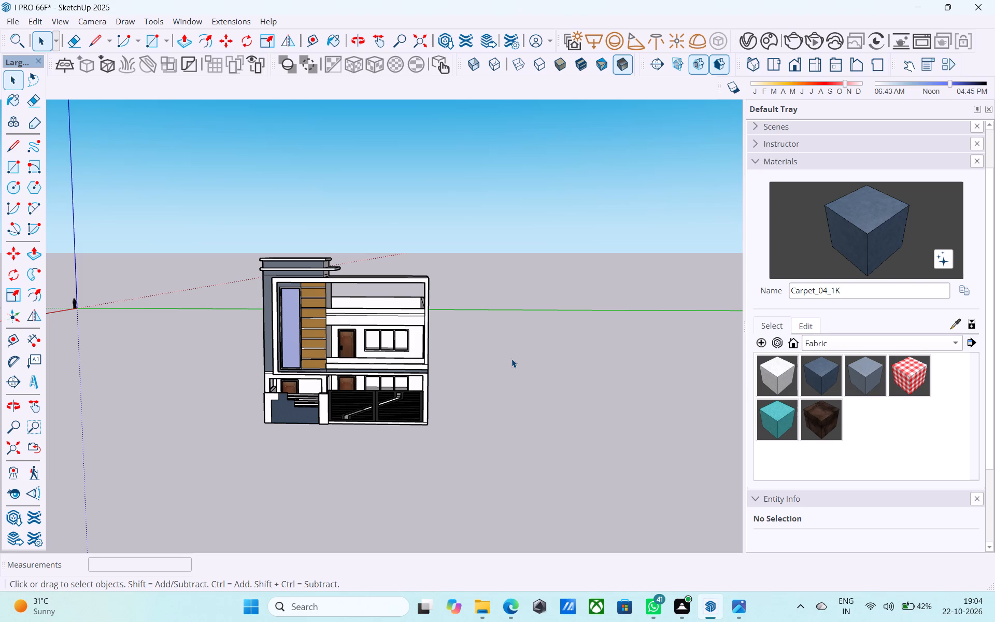
Choose A08_Garnet_Shadow from the Solid Colors materials and try to paint the whole gate component with it.
scroll(282, 419, "up", 3)
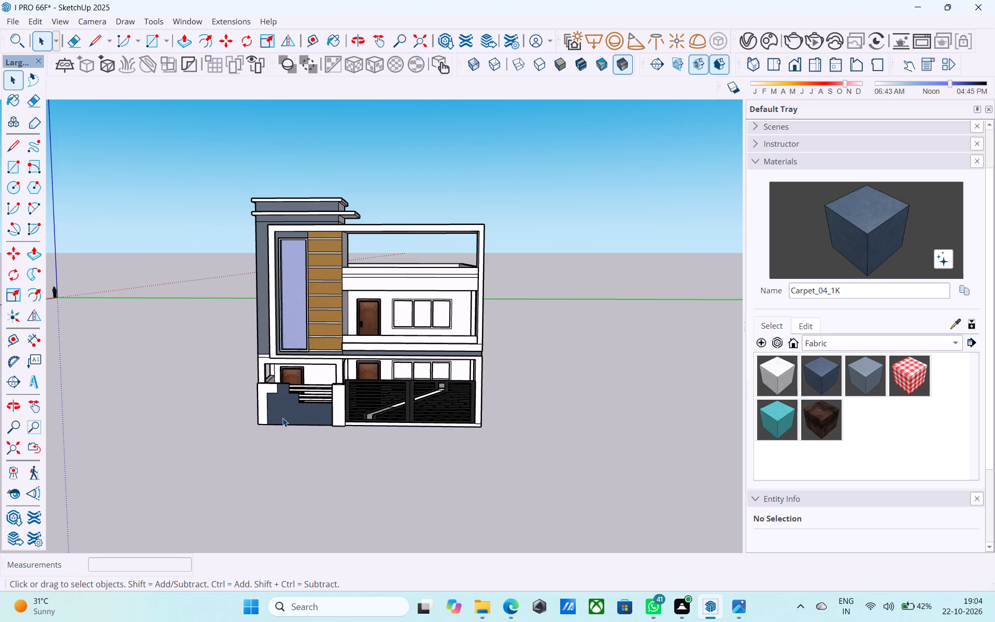
middle_click_drag(307, 416, 331, 382)
scroll(424, 408, "up", 10)
middle_click_drag(416, 397, 388, 464)
scroll(386, 446, "up", 4)
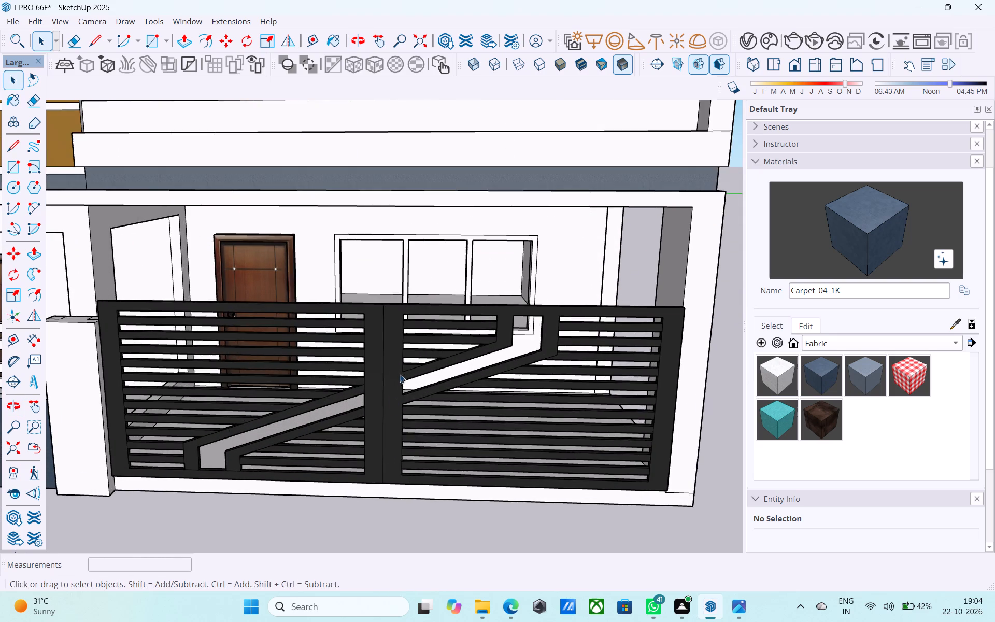
double_click(401, 370)
left_click(398, 370)
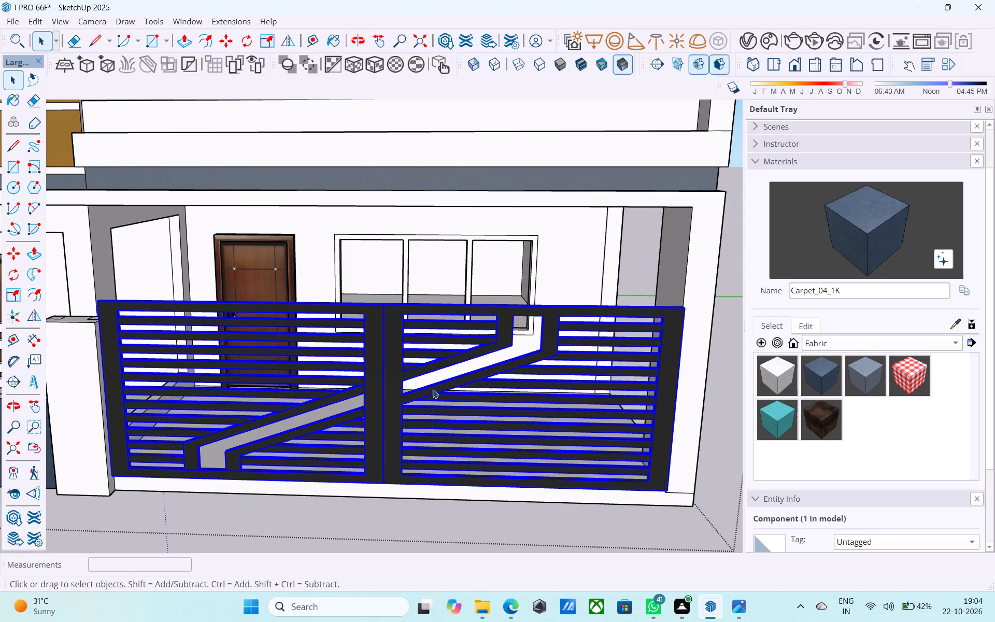
left_click(833, 344)
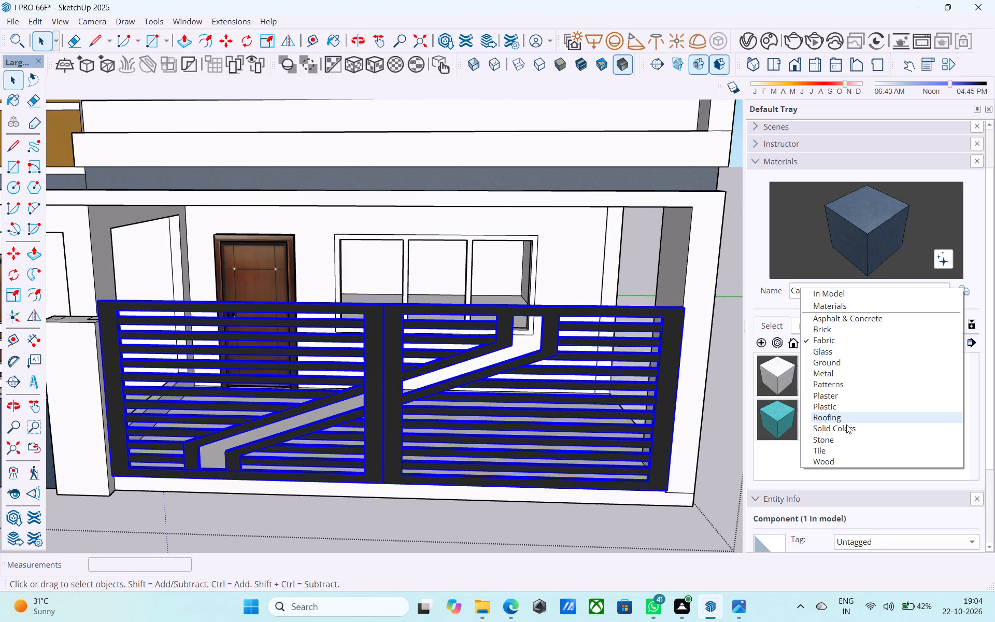
left_click(846, 426)
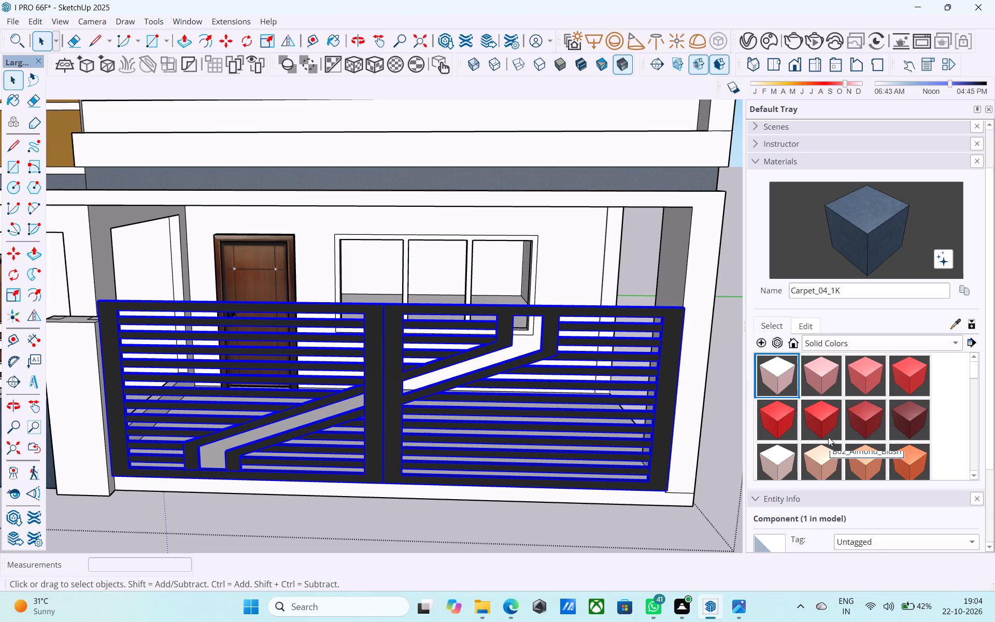
left_click(905, 421)
left_click(386, 390)
left_click(381, 387)
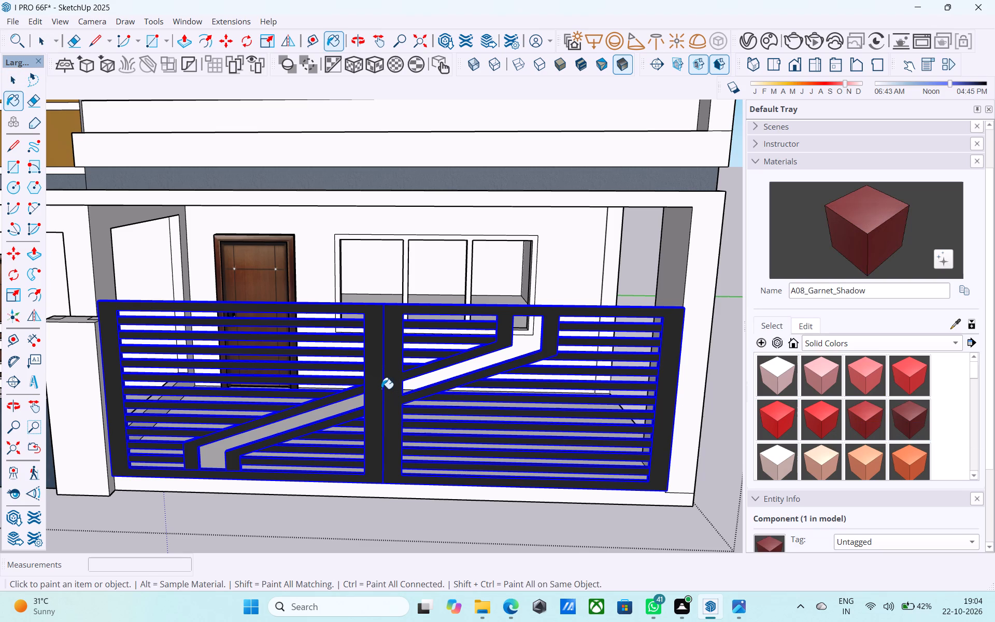
Open the gate's nested groups for editing and paint the frames of both gate leaves A08_Garnet_Shadow.
key("space")
double_click(381, 389)
left_click(377, 389)
left_click(403, 392)
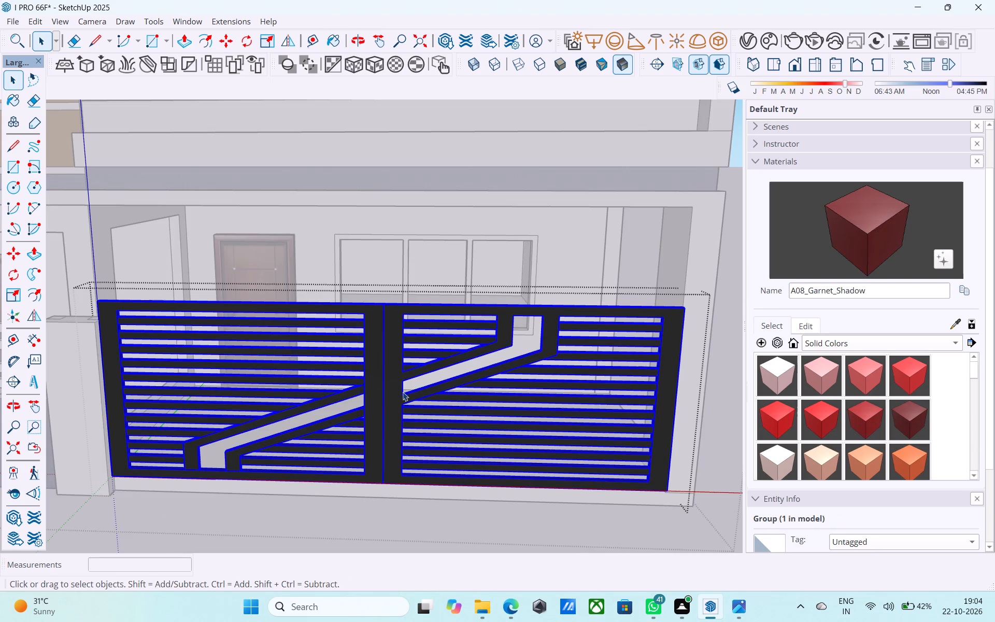
left_click(392, 390)
double_click(396, 395)
left_click(392, 392)
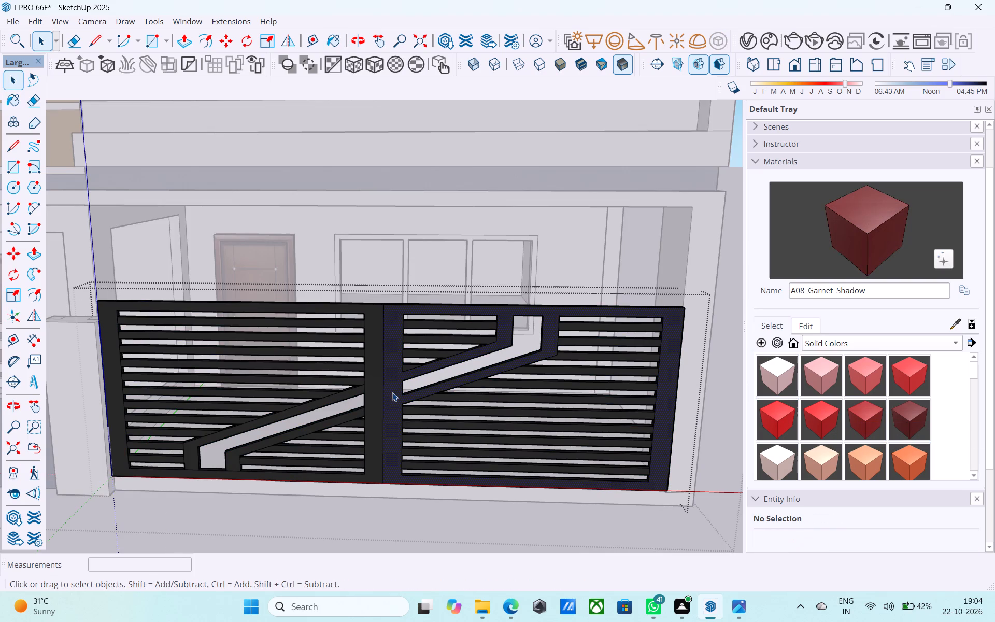
left_click(937, 202)
left_click(394, 365)
left_click(383, 366)
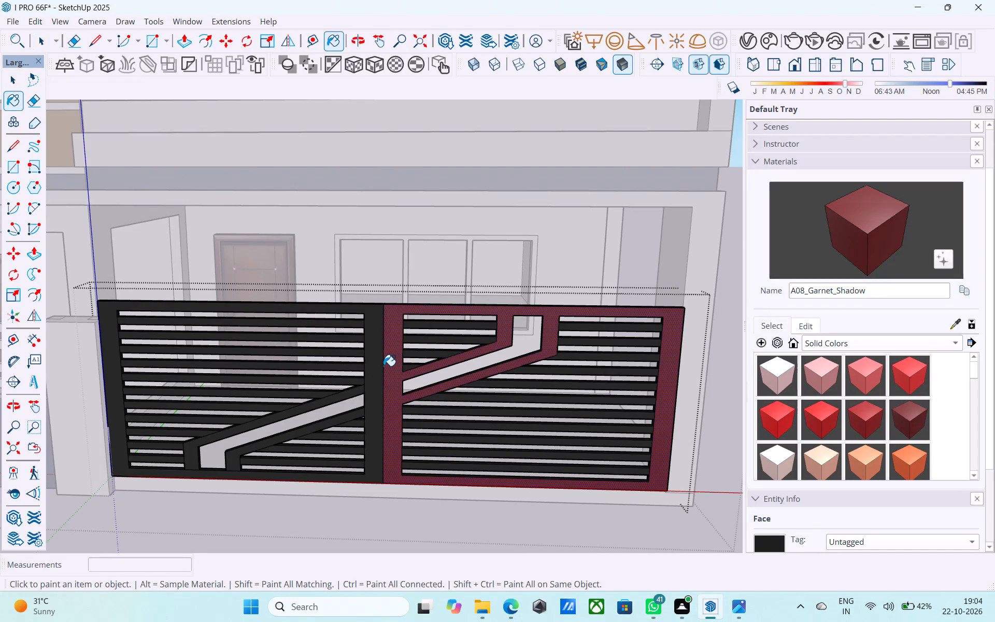
left_click(379, 366)
Paint the upper horizontal slats of both gate leaves A08_Garnet_Shadow.
scroll(435, 370, "up", 3)
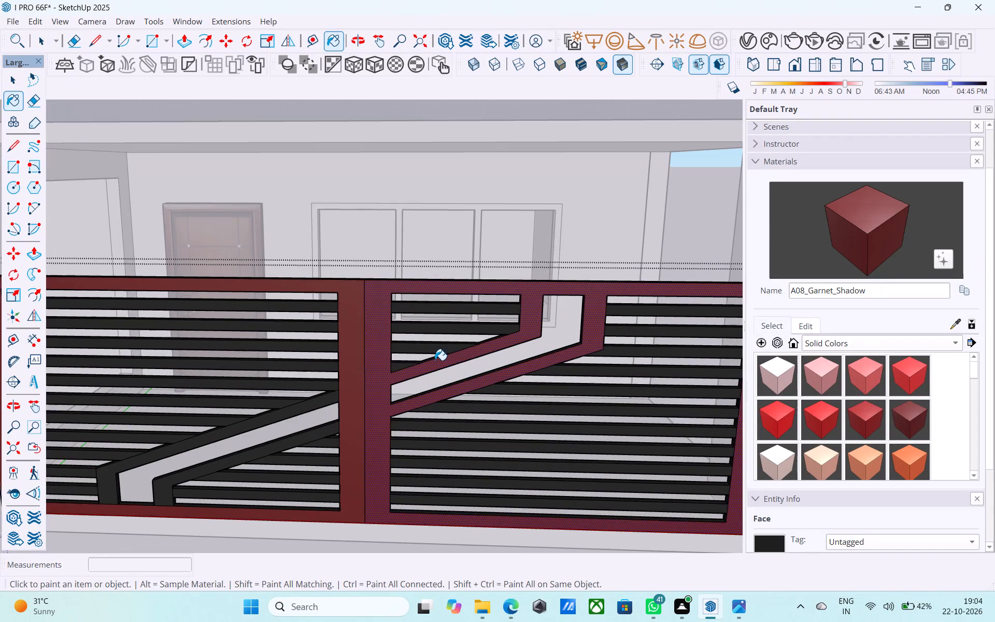
scroll(435, 359, "up", 1)
left_click(436, 350)
left_click(432, 330)
left_click(432, 304)
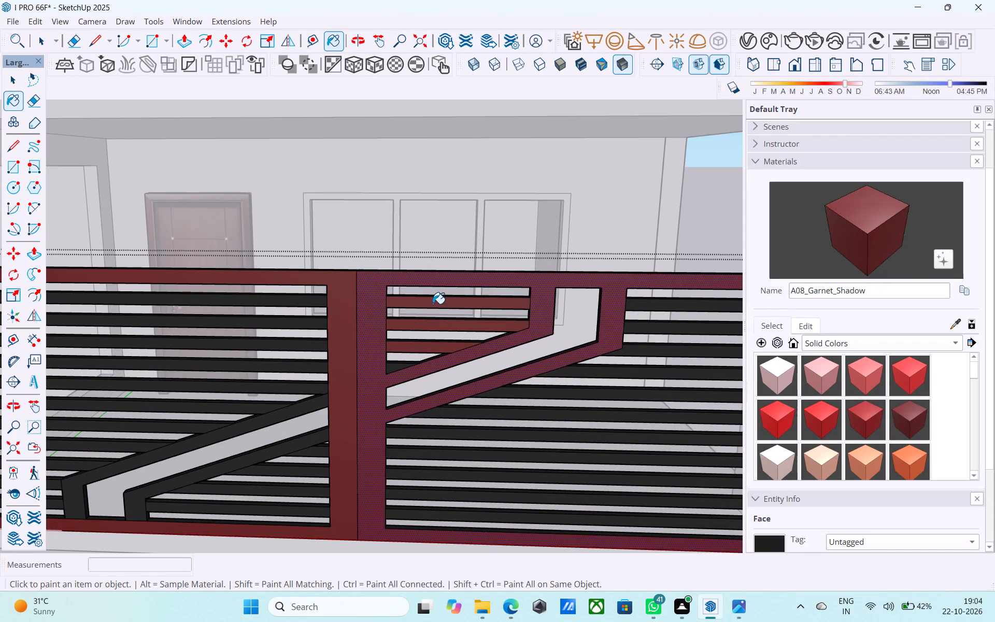
left_click(298, 321)
left_click(299, 299)
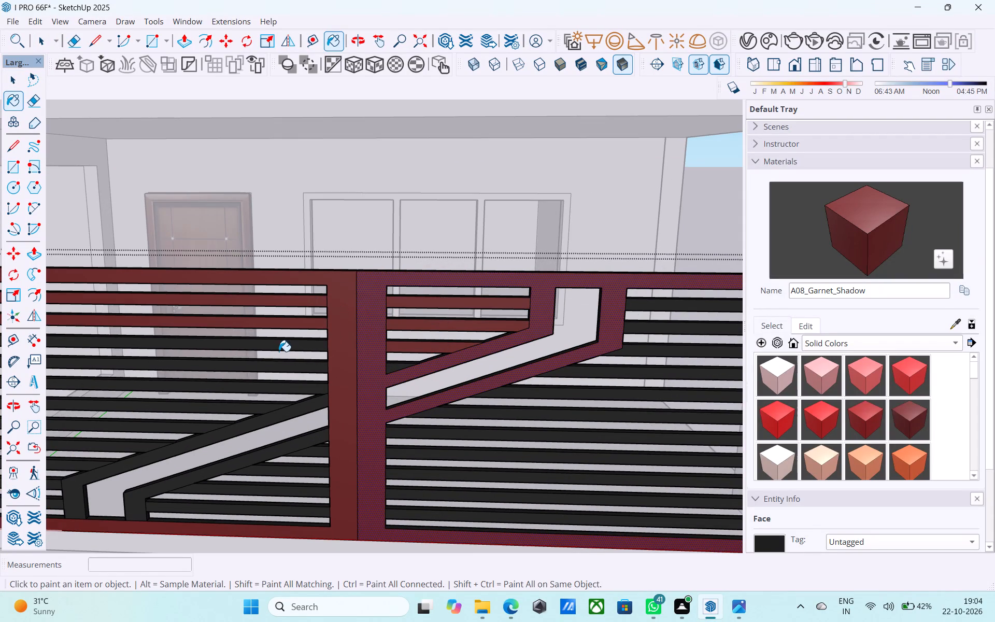
left_click(280, 343)
left_click(274, 362)
left_click(267, 385)
Paint the left leaf's diagonal bands and the remaining slats just above both leaves' diagonals A08_Garnet_Shadow.
scroll(339, 285, "down", 5)
scroll(271, 399, "up", 2)
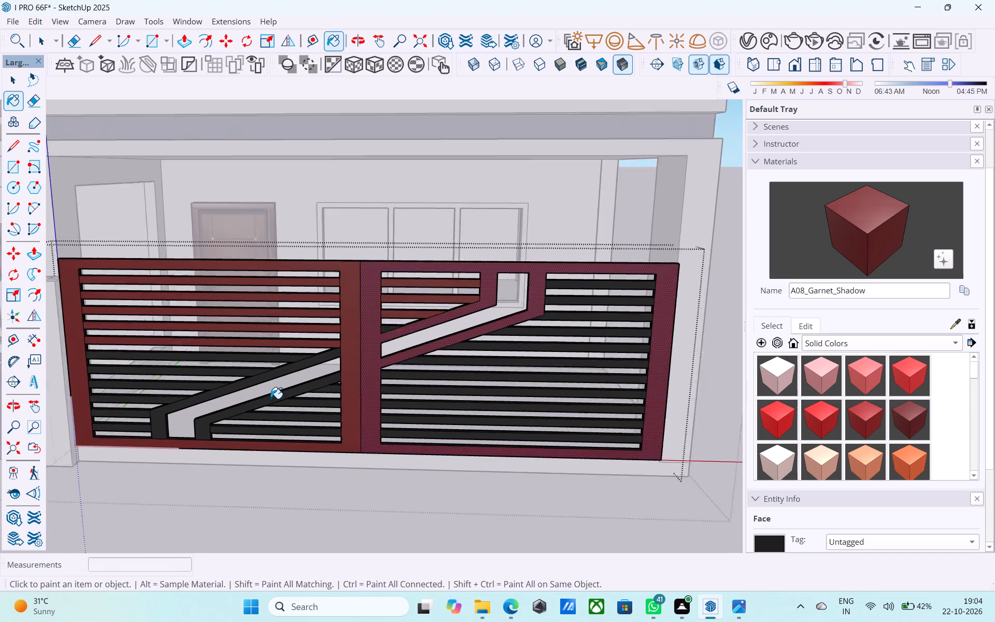
scroll(271, 399, "up", 3)
left_click(246, 369)
left_click(244, 411)
left_click(223, 362)
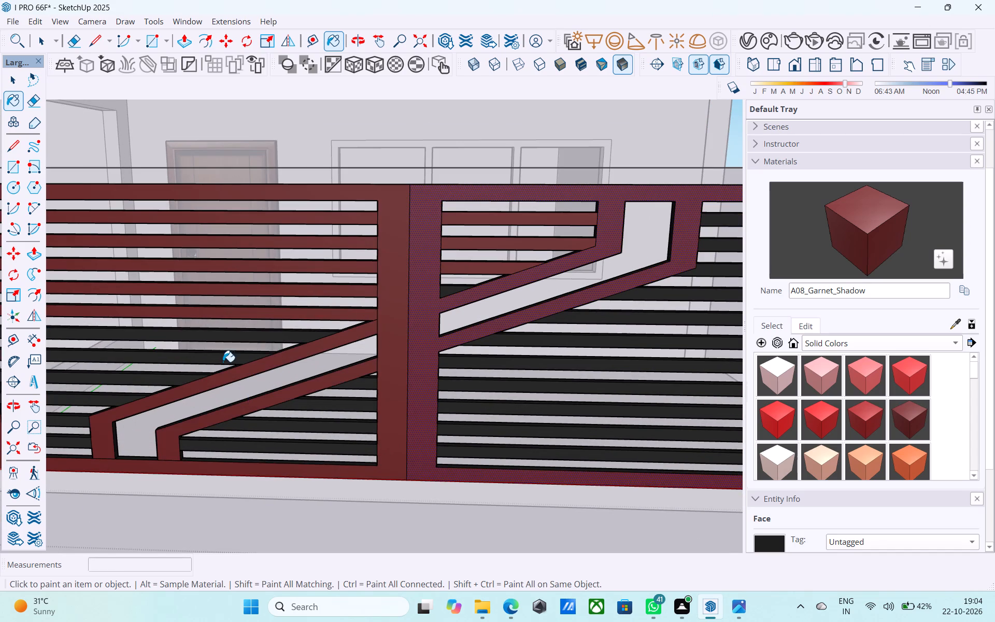
left_click(226, 338)
left_click(452, 292)
Paint the left leaf's remaining lower slats, on both sides of the diagonal bands, A08_Garnet_Shadow.
scroll(522, 239, "down", 5)
scroll(186, 395, "up", 5)
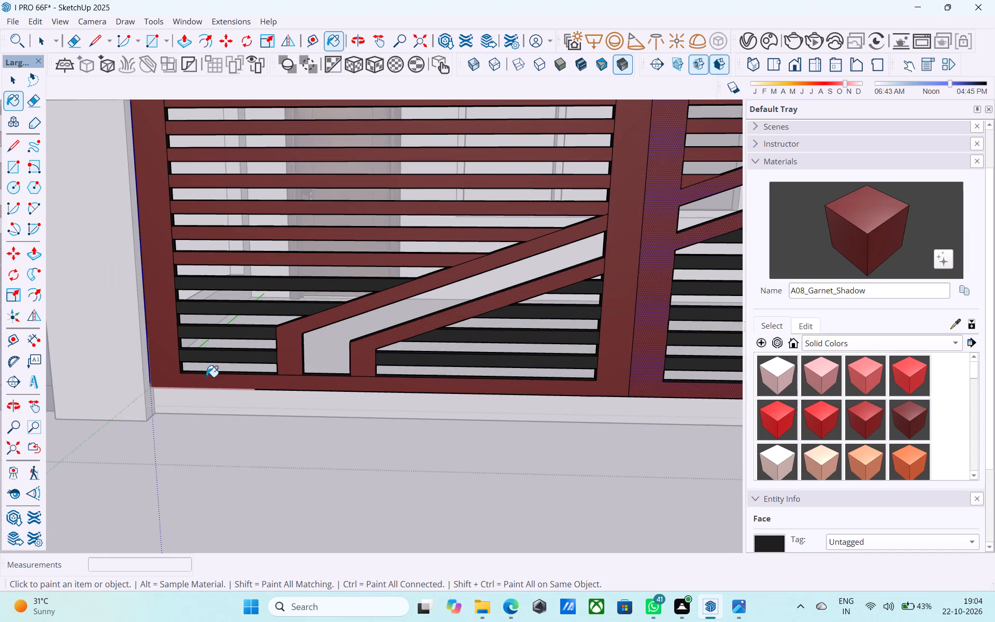
left_click(210, 356)
left_click(212, 332)
left_click(219, 313)
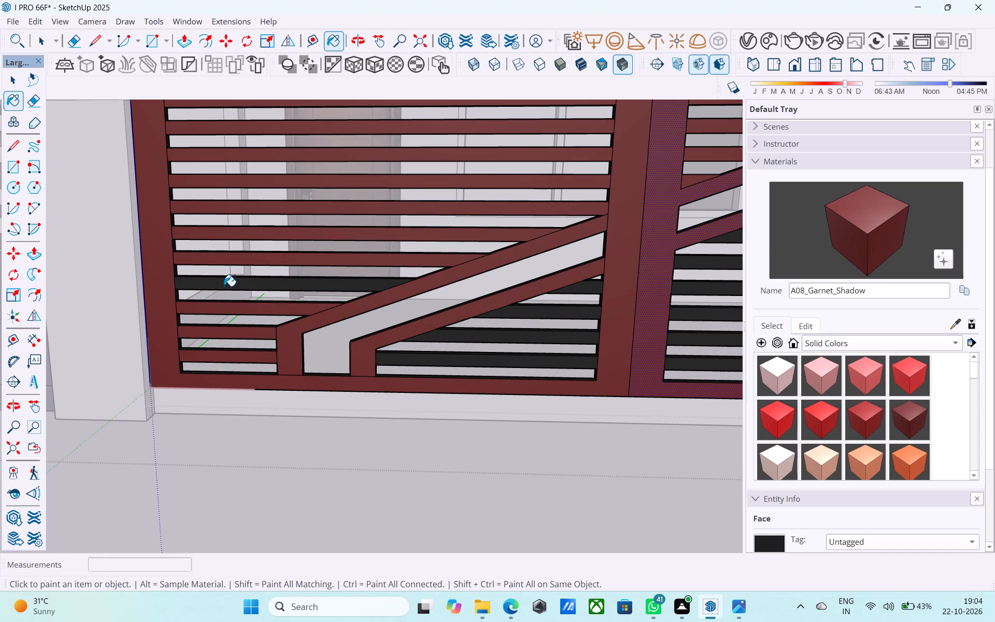
left_click(224, 286)
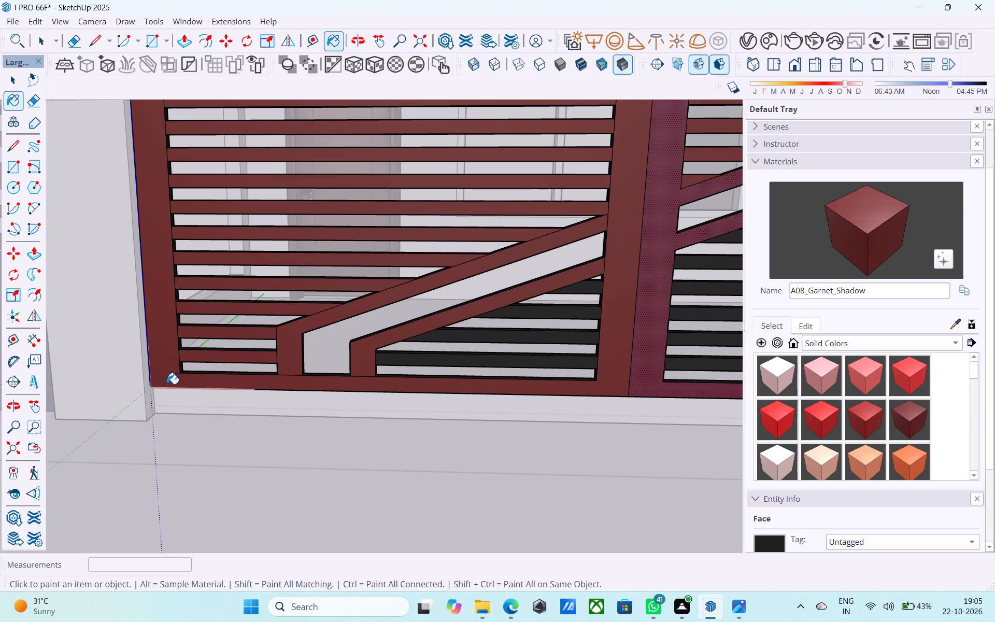
scroll(168, 382, "down", 5)
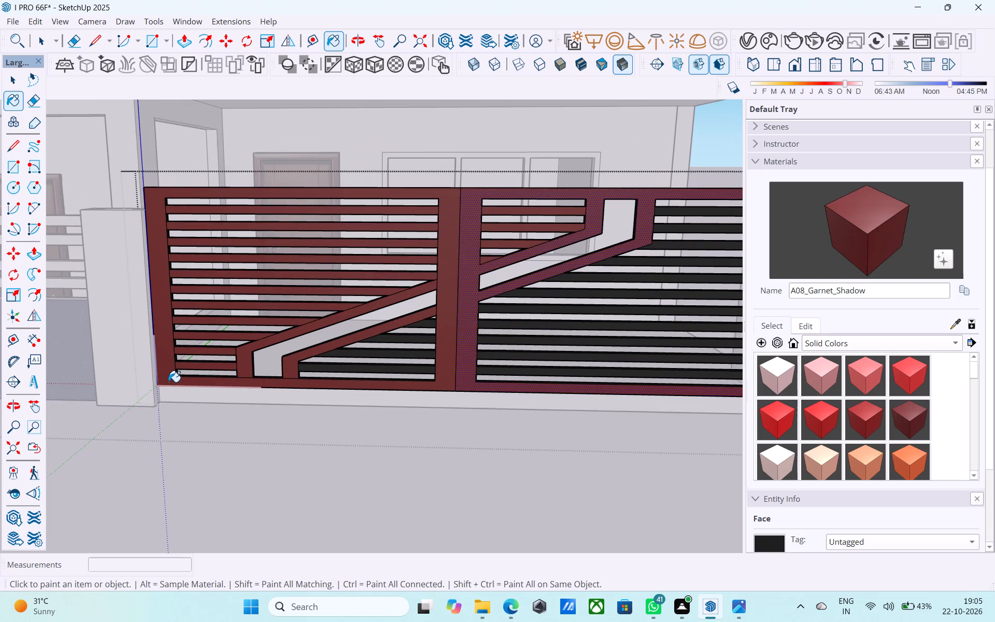
scroll(415, 376, "up", 6)
left_click(417, 369)
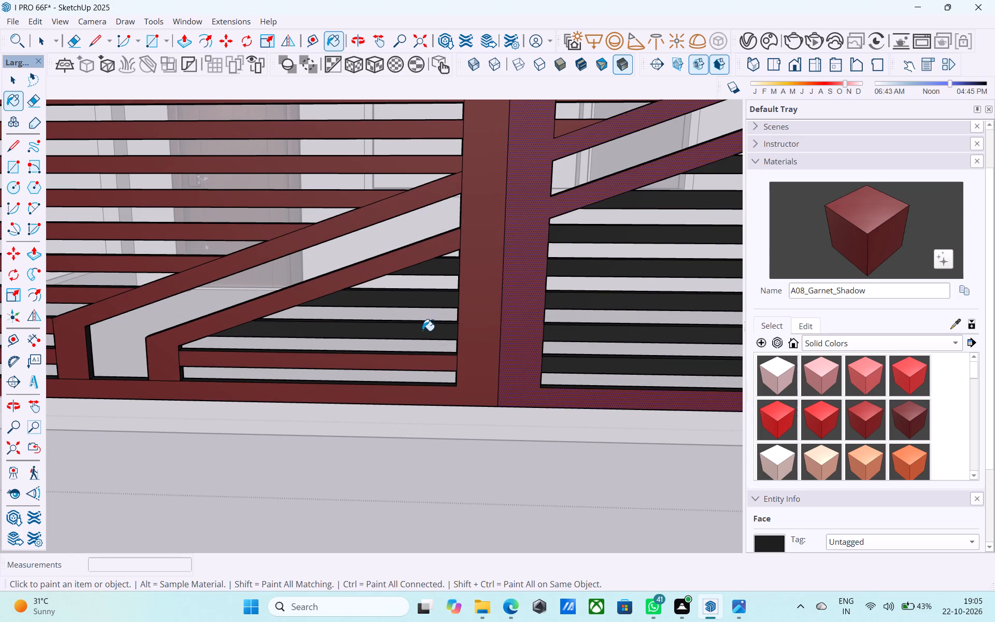
left_click(422, 331)
left_click(431, 300)
left_click(443, 270)
Paint all the right leaf's slats below and beside its diagonal bands A08_Garnet_Shadow.
scroll(282, 313, "down", 3)
left_click(491, 348)
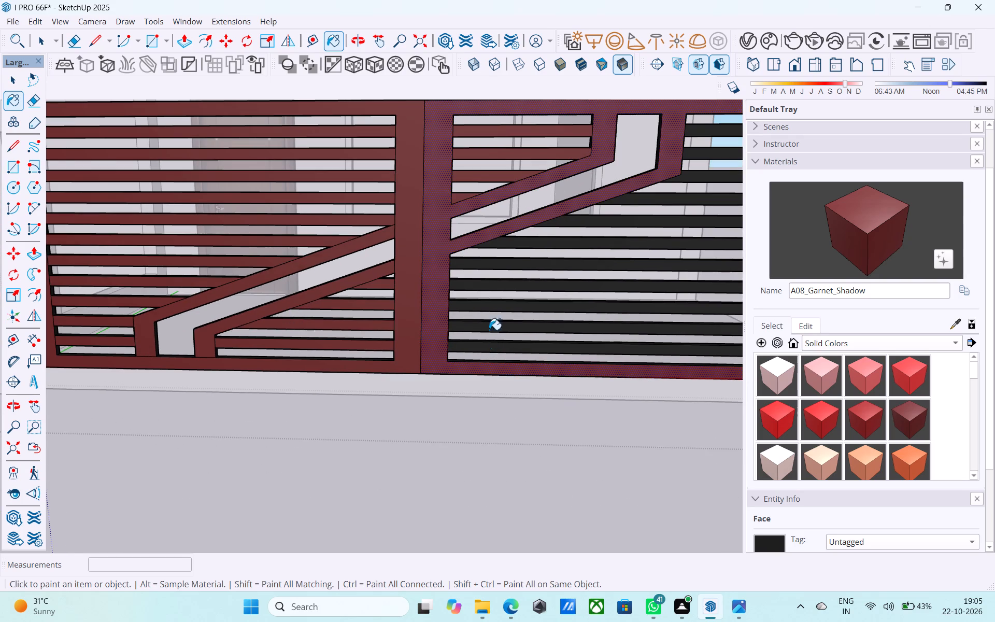
left_click(489, 321)
left_click(493, 305)
left_click(495, 328)
left_click(502, 288)
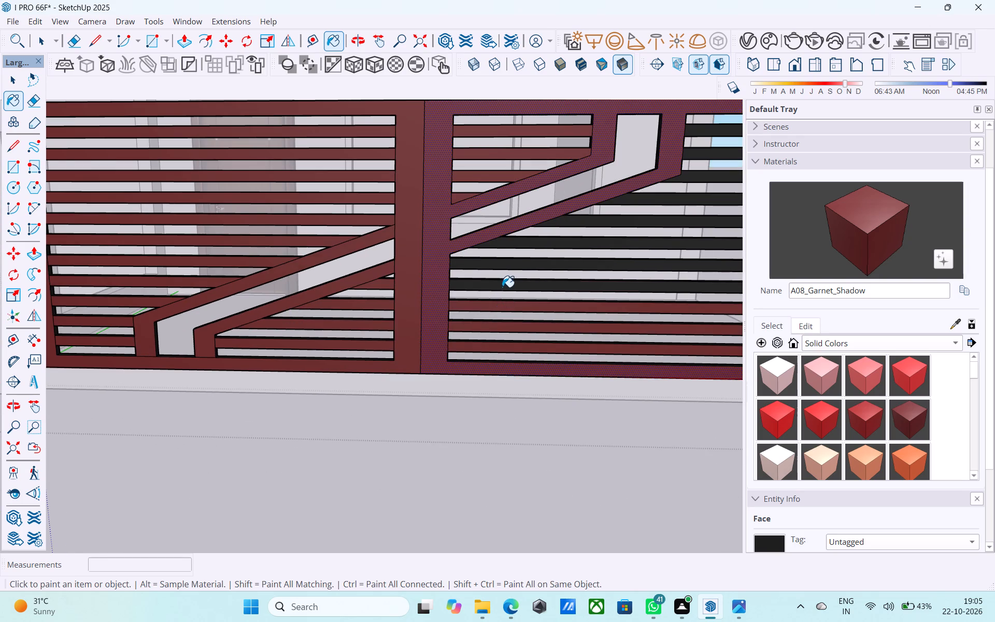
left_click(508, 267)
left_click(518, 245)
scroll(359, 291, "down", 5)
scroll(570, 256, "up", 4)
left_click(571, 255)
left_click(570, 234)
left_click(570, 220)
left_click(570, 233)
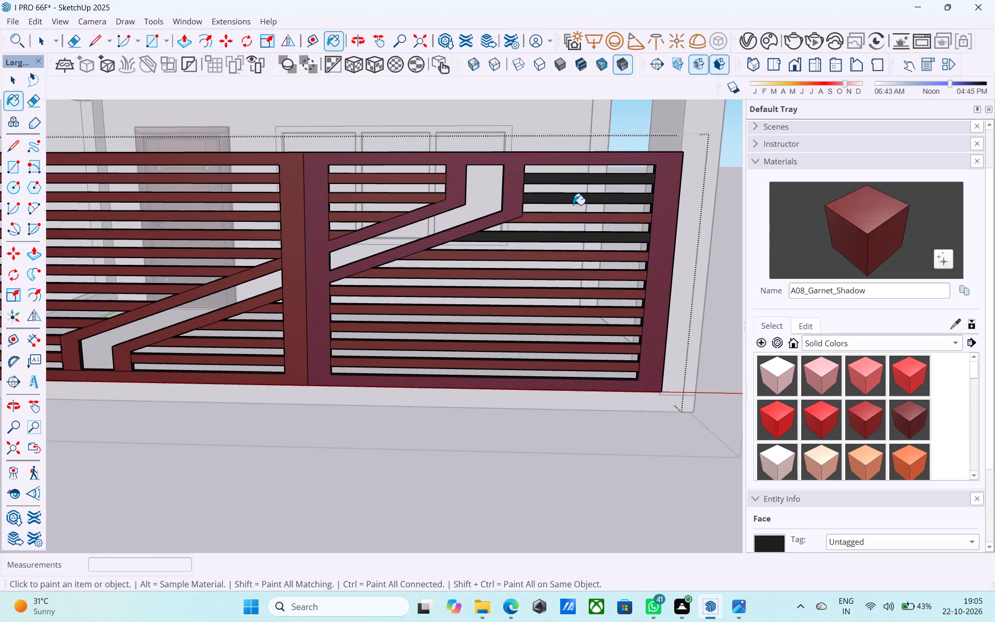
left_click(573, 201)
left_click(576, 177)
left_click(562, 235)
Close the gate component and save the model.
scroll(564, 250, "down", 7)
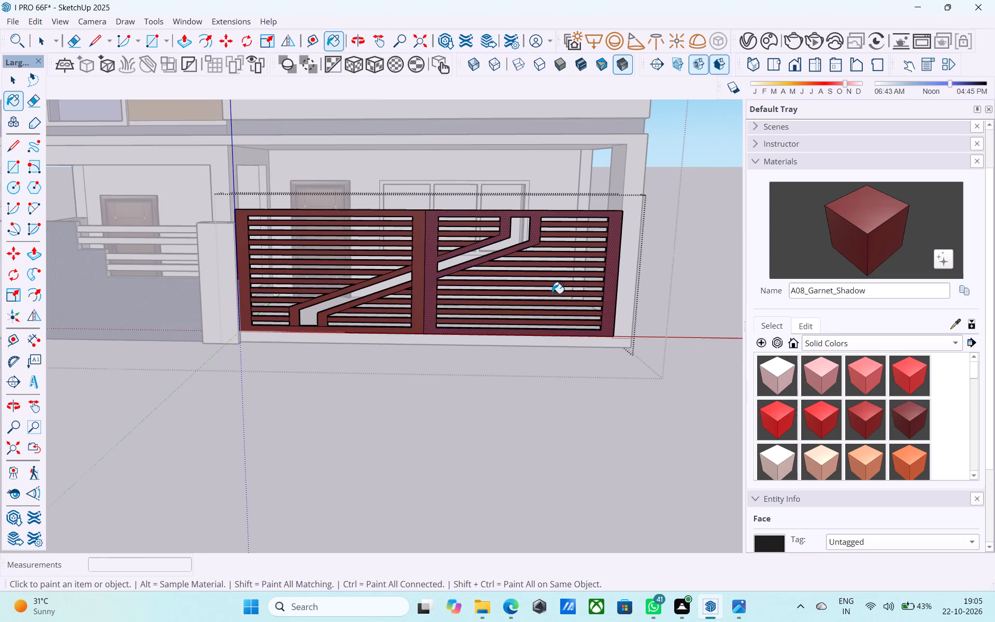
scroll(548, 298, "down", 3)
key("space")
left_click(657, 284)
left_click(657, 284)
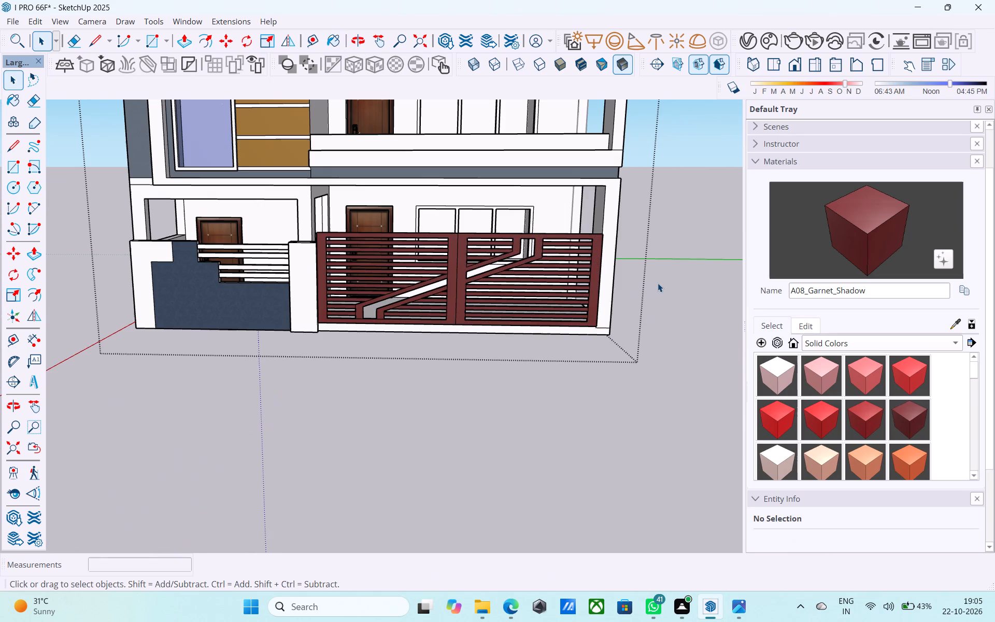
key("ctrl+s")
scroll(638, 295, "down", 5)
key("space")
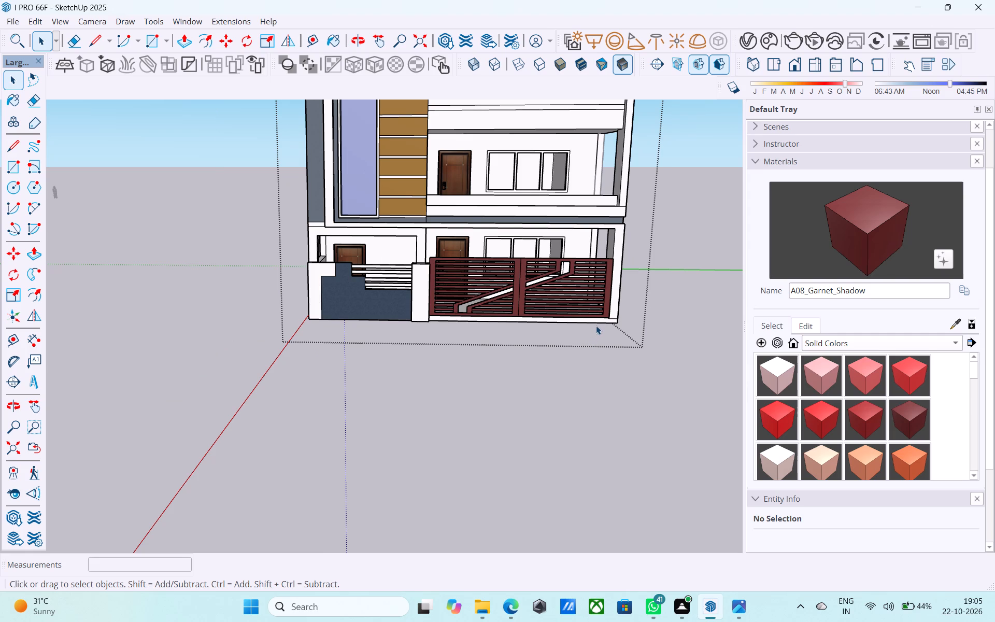
scroll(596, 326, "up", 2)
key("ctrl+s")
Examine the whole house exterior with the repainted gate from the front.
scroll(596, 326, "down", 4)
middle_click_drag(596, 326, 590, 354)
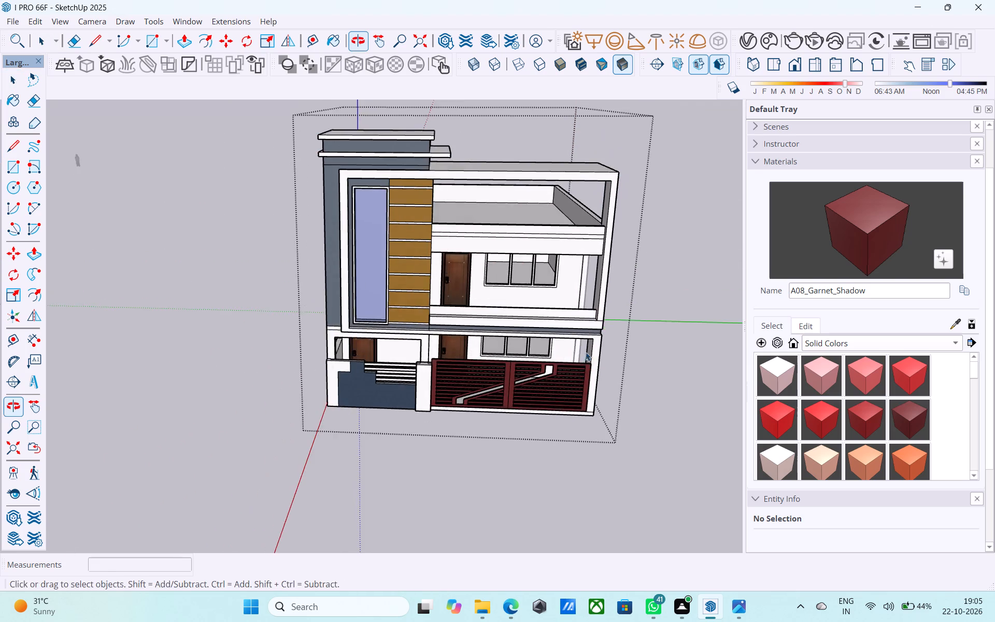
scroll(586, 352, "down", 4)
middle_click_drag(583, 357, 596, 316)
middle_click_drag(544, 365, 507, 369)
middle_click_drag(502, 380, 508, 404)
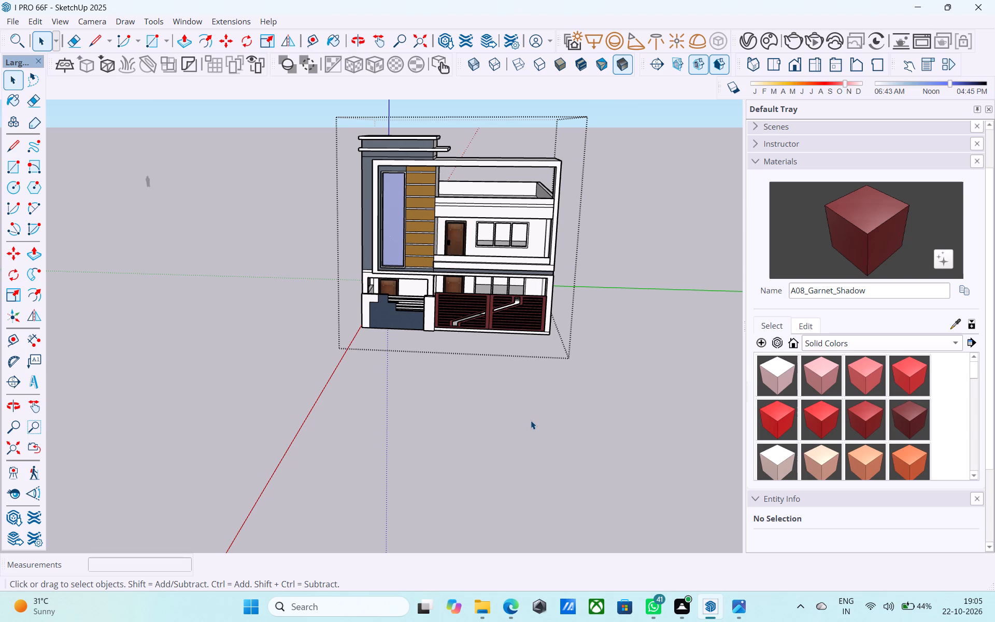
scroll(531, 420, "down", 2)
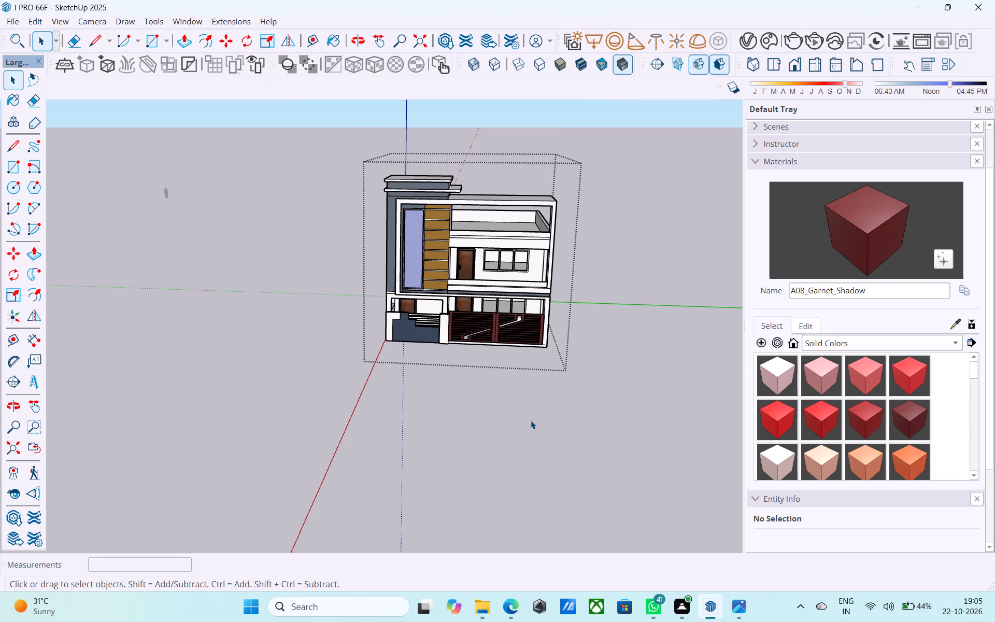
scroll(531, 421, "down", 1)
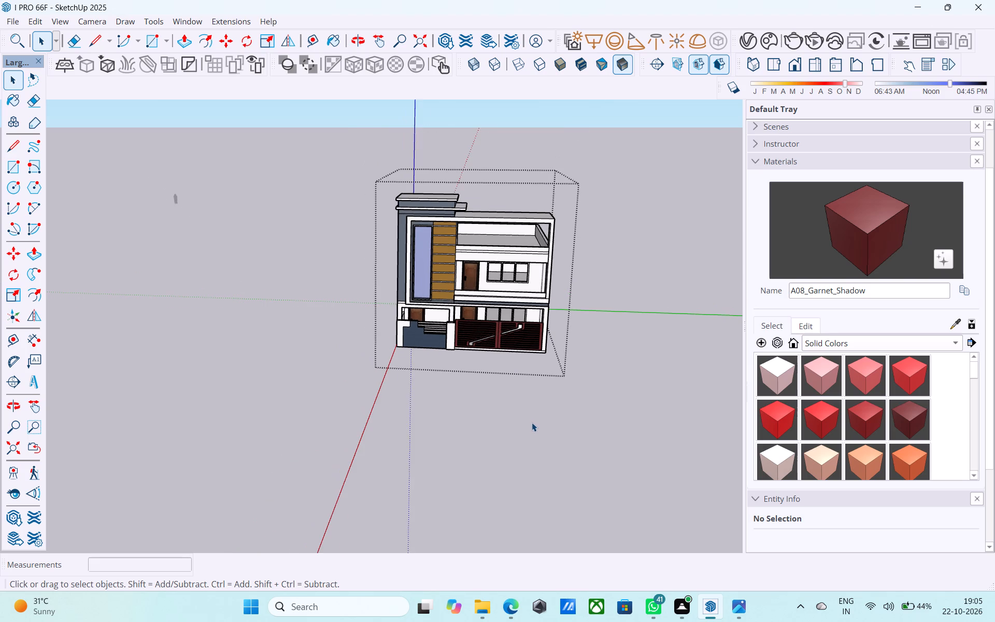
Examine the house's front, roof slab and upper side frame from above and from the side.
scroll(532, 422, "down", 3)
middle_click_drag(523, 440, 532, 386)
left_click(568, 373)
scroll(526, 219, "up", 7)
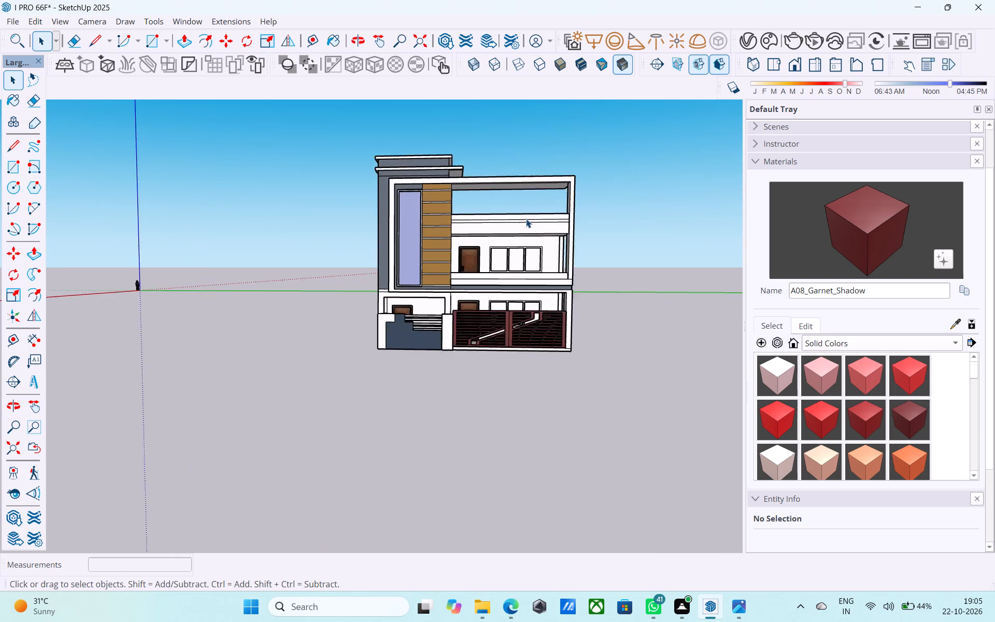
scroll(526, 219, "up", 3)
middle_click_drag(518, 225, 470, 436)
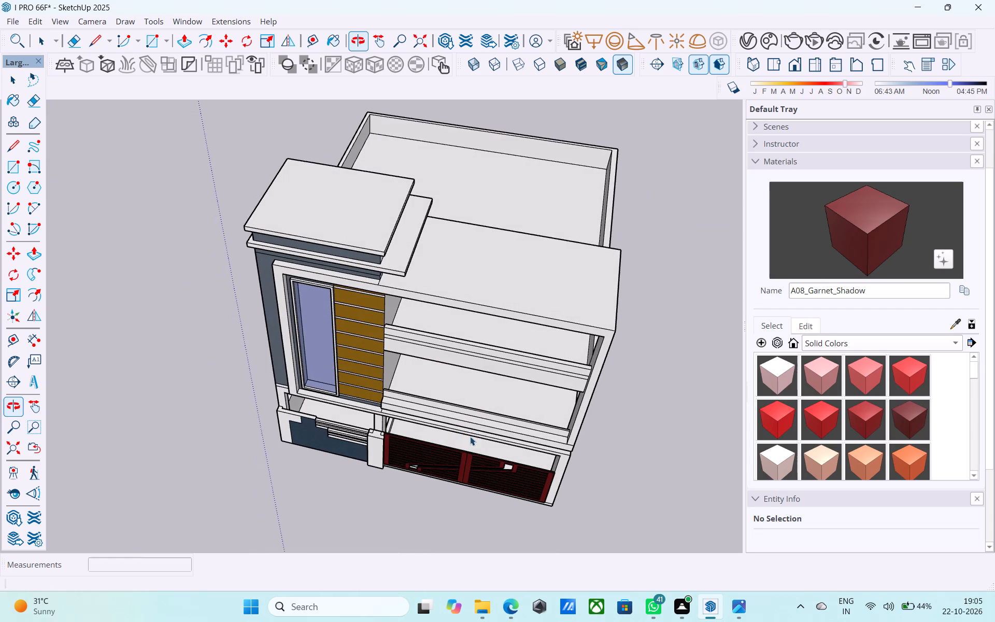
middle_click_drag(481, 430, 438, 422)
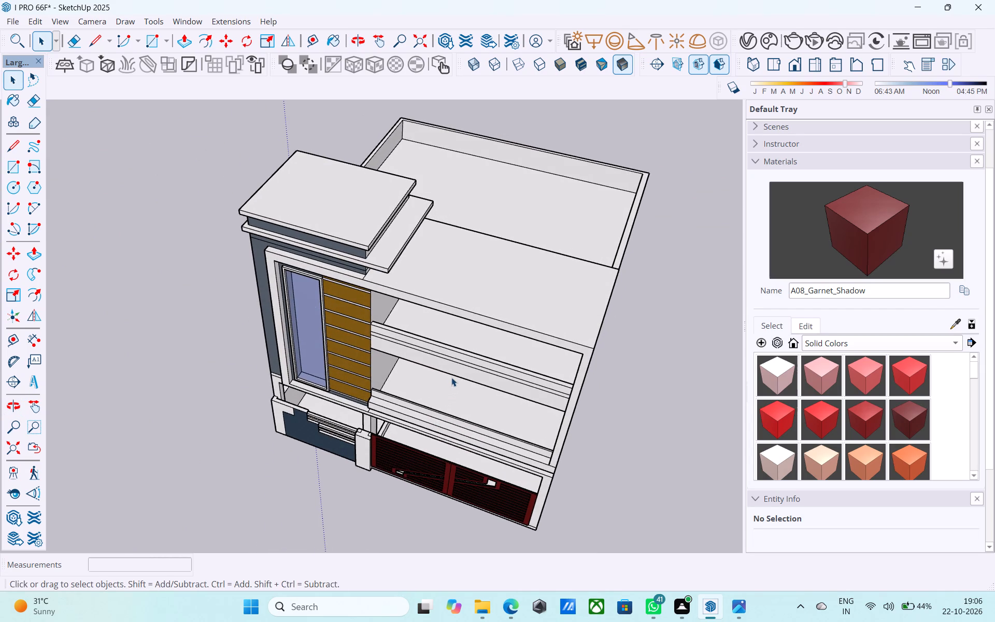
scroll(451, 377, "down", 4)
middle_click_drag(451, 377, 207, 415)
scroll(305, 381, "up", 5)
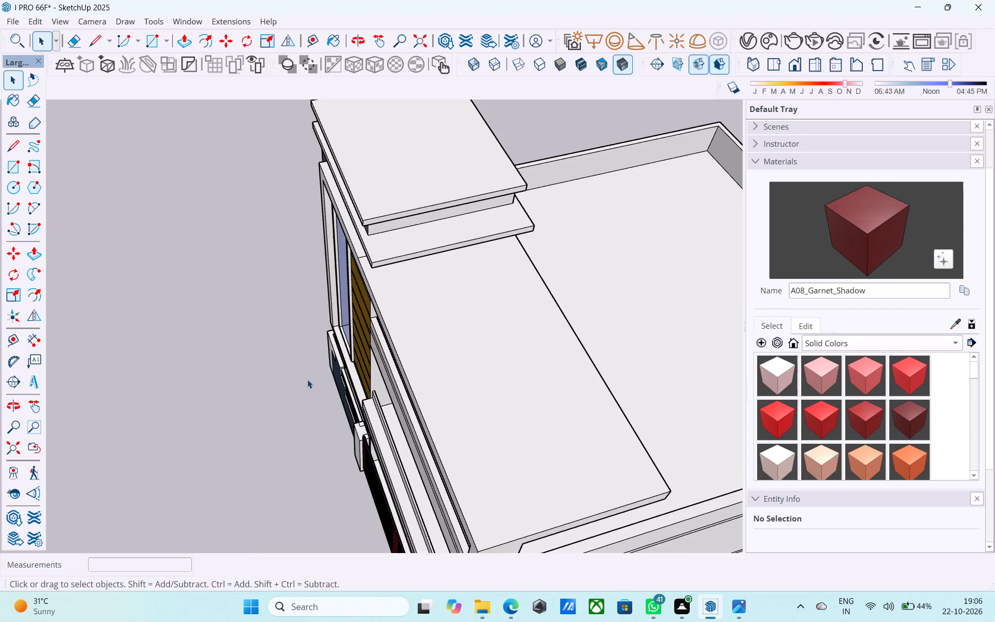
middle_click_drag(397, 337, 349, 322)
scroll(460, 335, "down", 6)
middle_click_drag(446, 407, 571, 372)
scroll(571, 372, "up", 5)
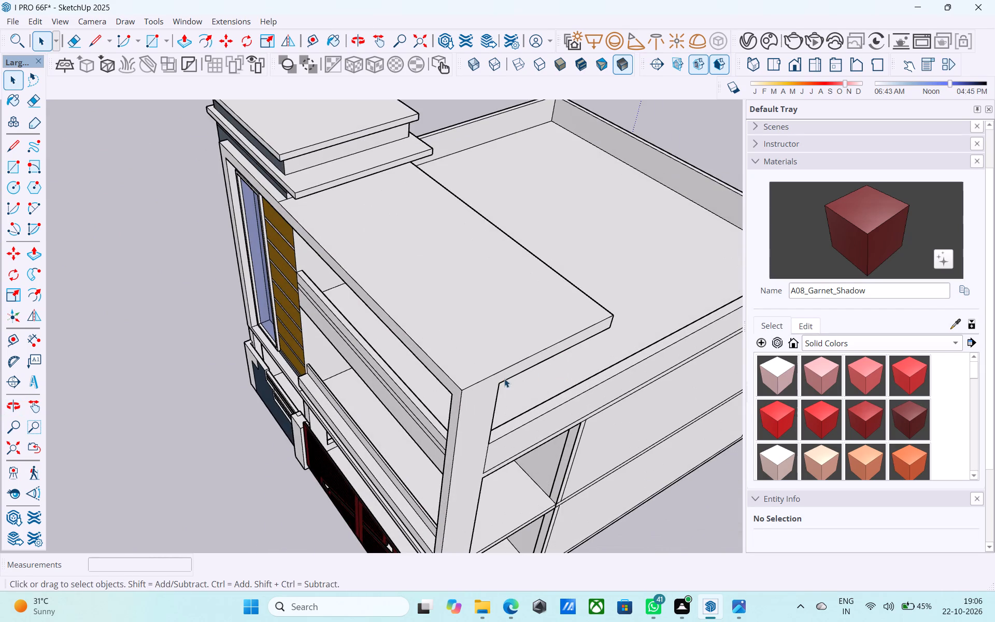
Open the house group for editing at the front roof slab.
triple_click(484, 376)
double_click(479, 383)
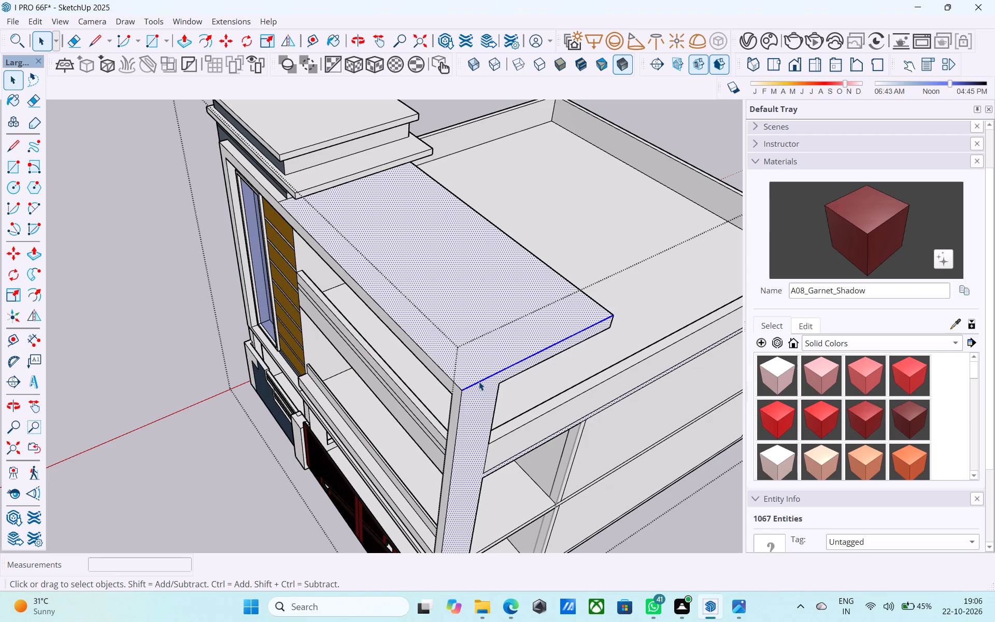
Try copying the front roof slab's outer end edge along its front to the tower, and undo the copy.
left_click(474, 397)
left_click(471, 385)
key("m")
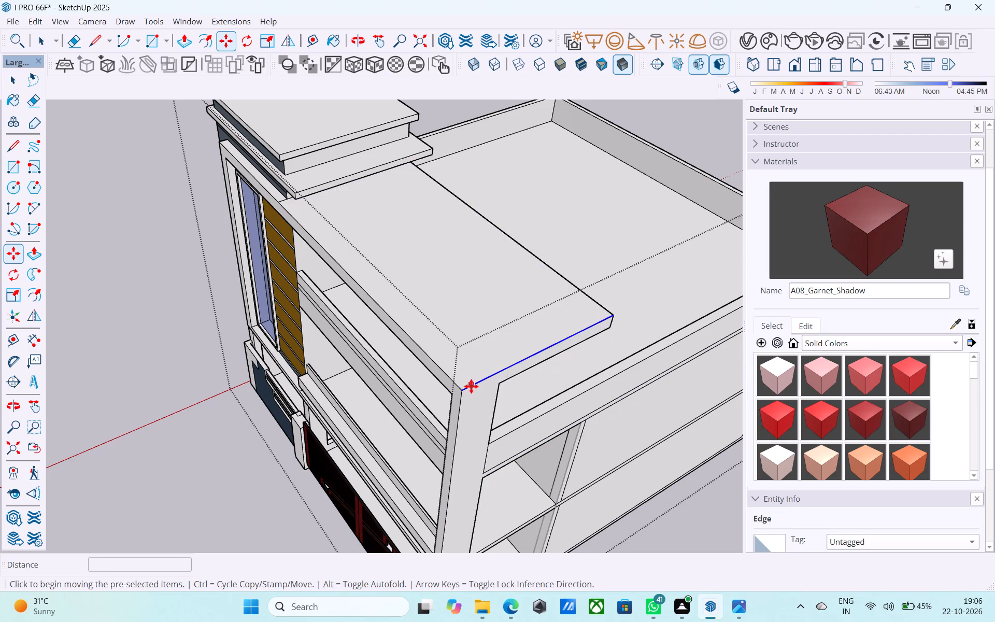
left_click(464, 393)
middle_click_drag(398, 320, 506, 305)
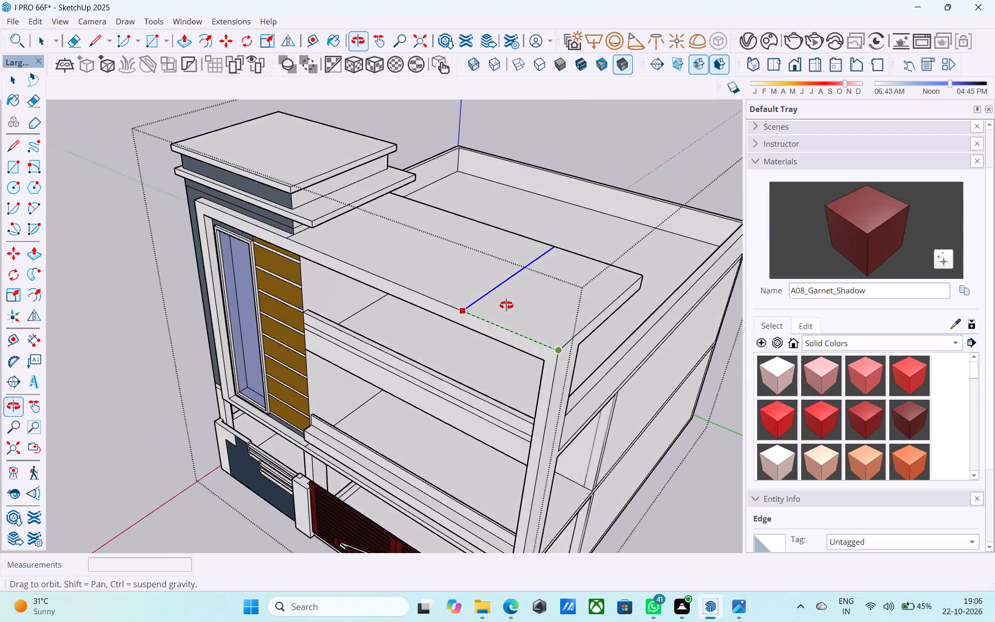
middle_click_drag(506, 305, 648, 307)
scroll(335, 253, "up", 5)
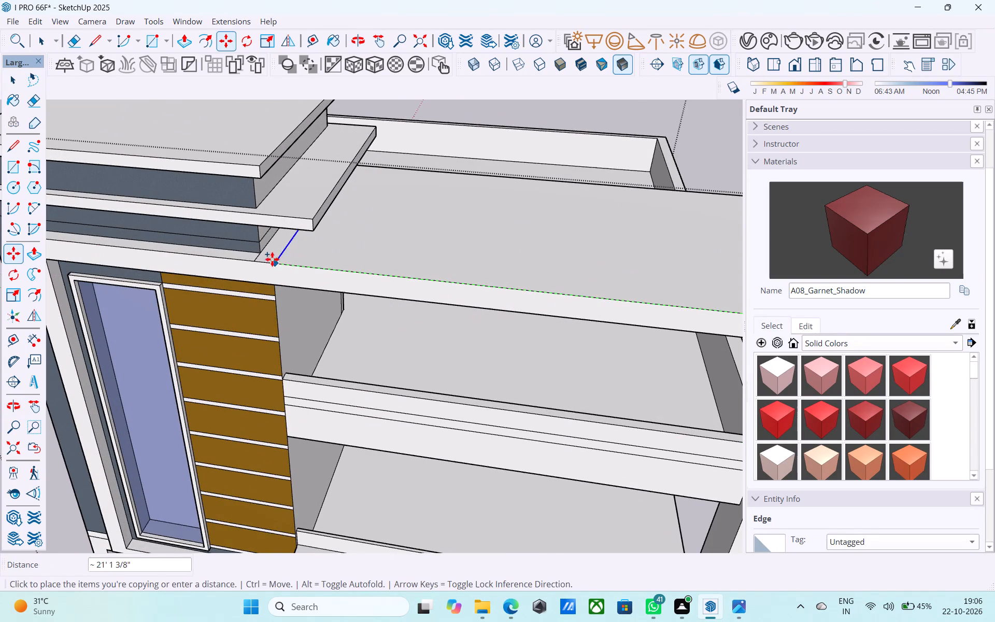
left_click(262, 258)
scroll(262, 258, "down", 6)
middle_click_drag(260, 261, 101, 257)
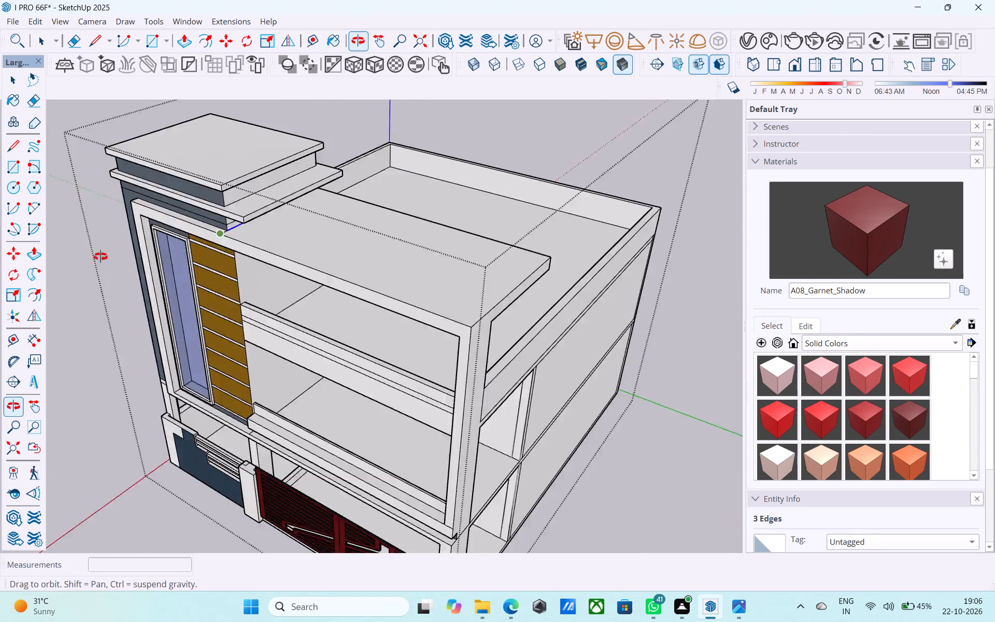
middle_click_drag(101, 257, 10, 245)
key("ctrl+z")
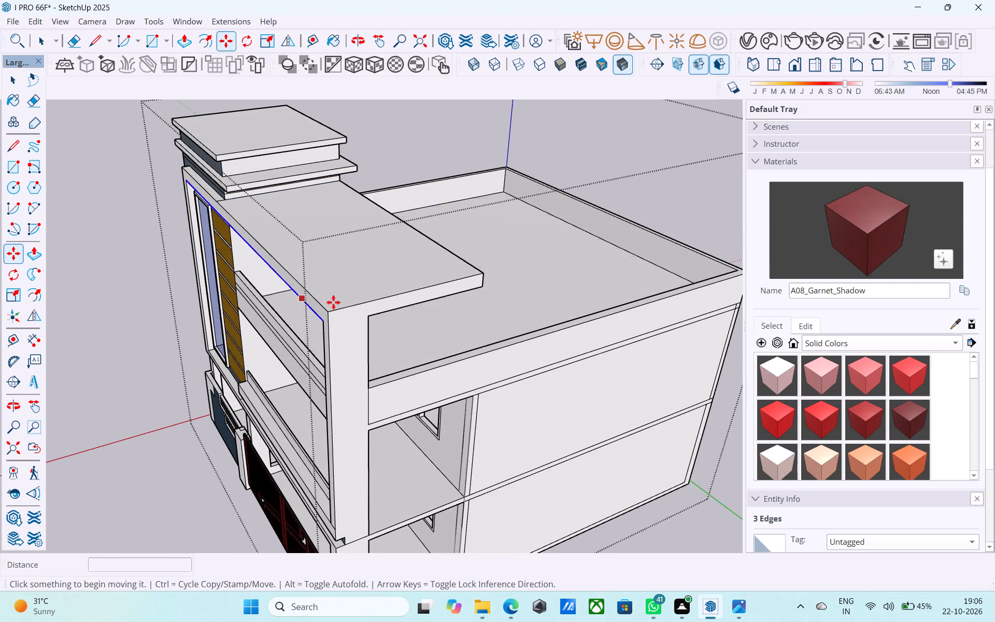
Copy the front roof slab's outer end edge 22' to the tower and divide the span into 8 equal strips.
key("space")
scroll(358, 304, "up", 1)
left_click(359, 304)
key("m")
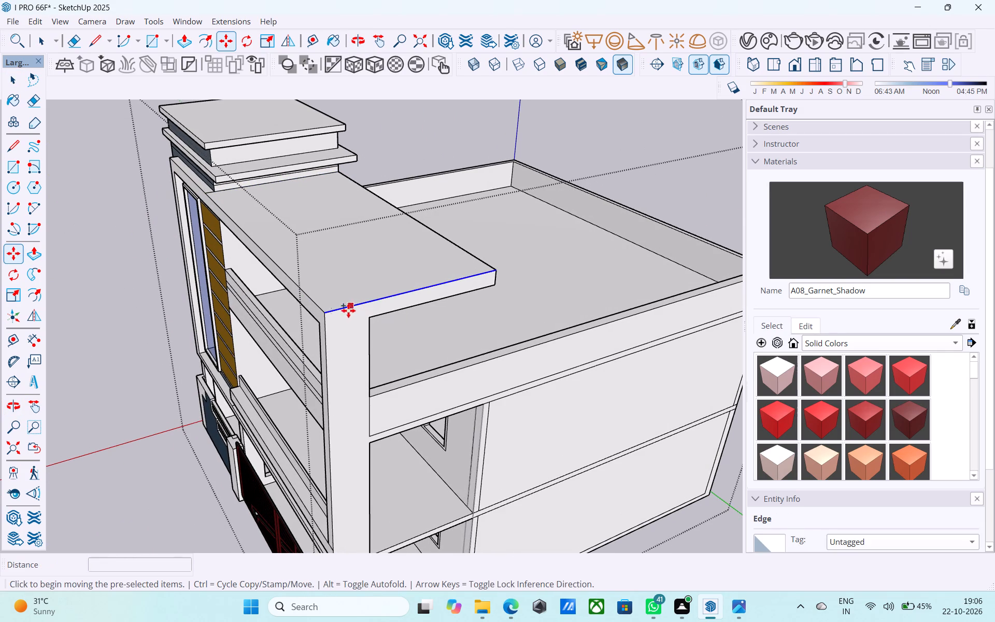
left_click(328, 316)
left_click(207, 196)
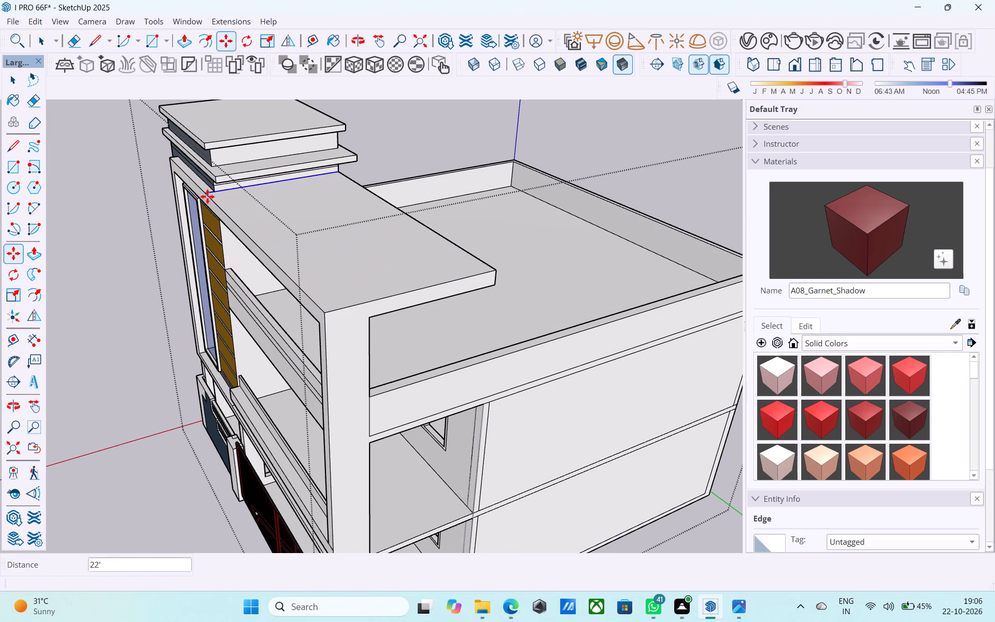
type("/8")
key("Return")
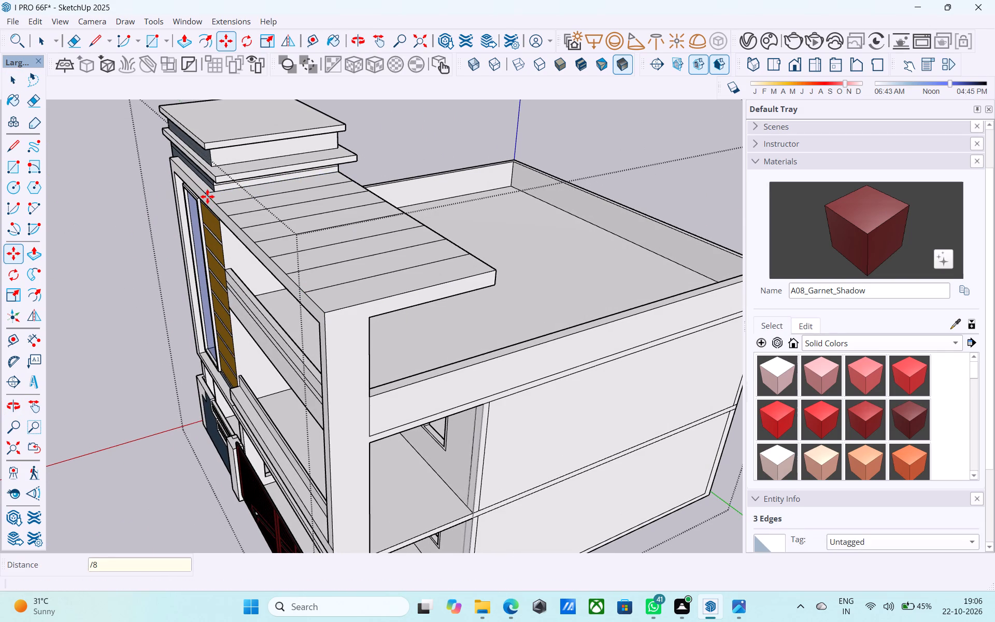
Offset the second roof strip from the outer end inward, trying 3", 4" and 6" and settling on 1'.
scroll(208, 198, "down", 4)
middle_click_drag(210, 237, 217, 376)
scroll(323, 355, "up", 4)
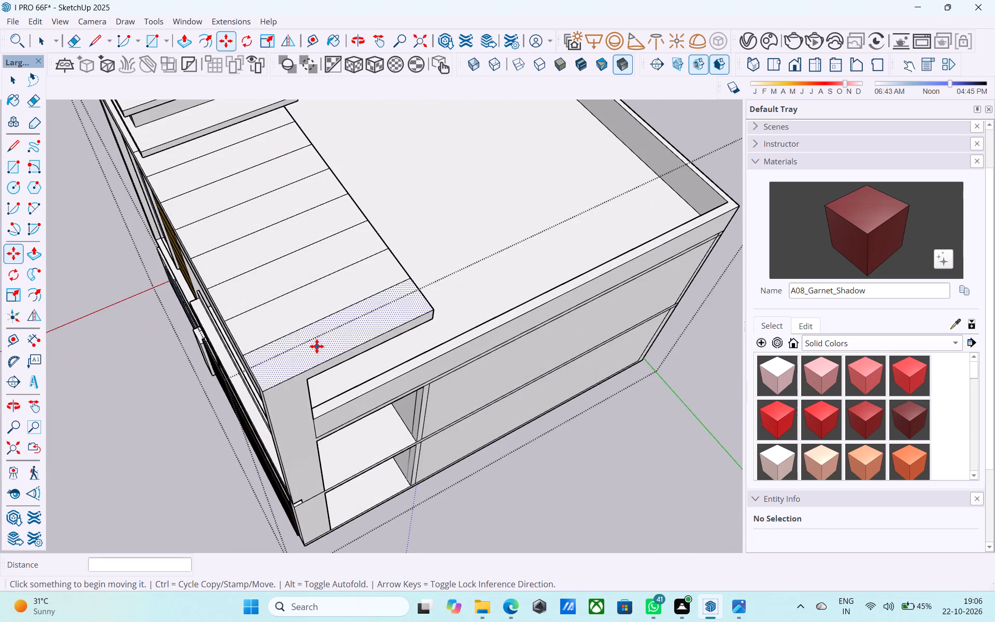
key("space")
scroll(302, 306, "up", 3)
left_click(302, 305)
key("f")
left_click(302, 305)
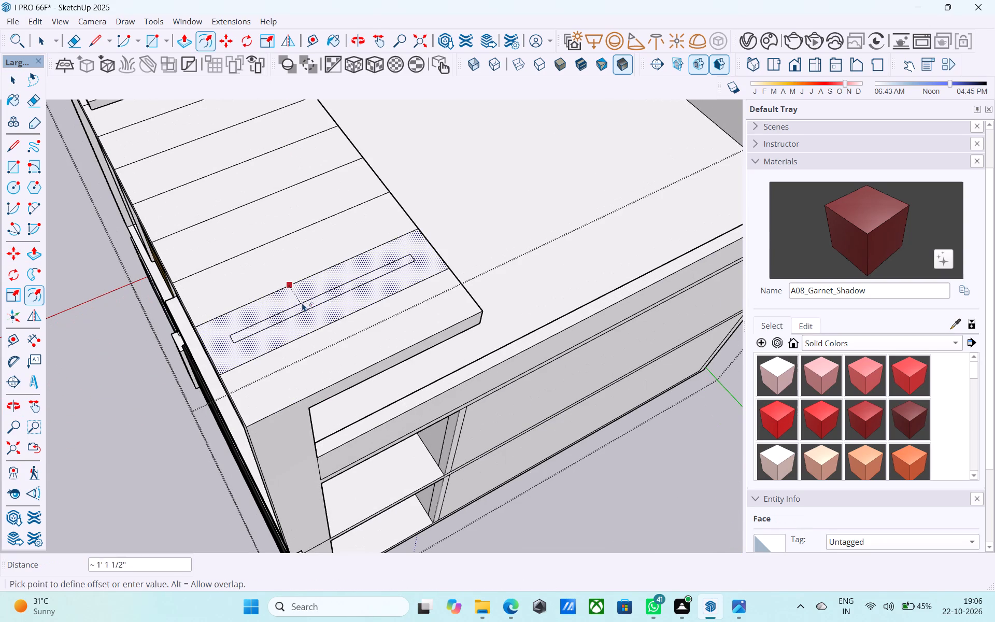
type("3\"")
key("Return")
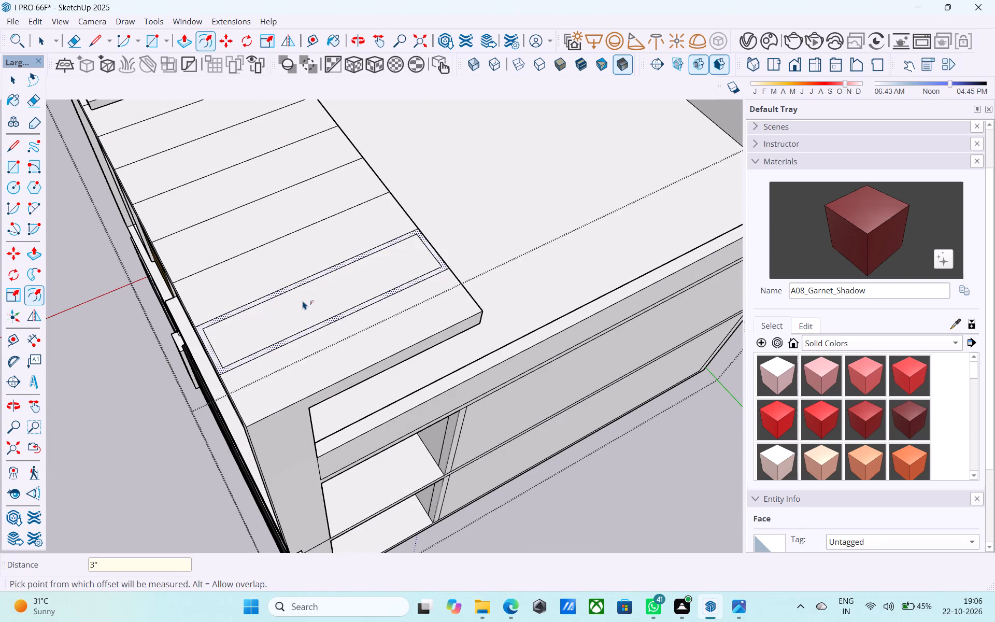
key("4")
key("shift+quotedbl")
key("Return")
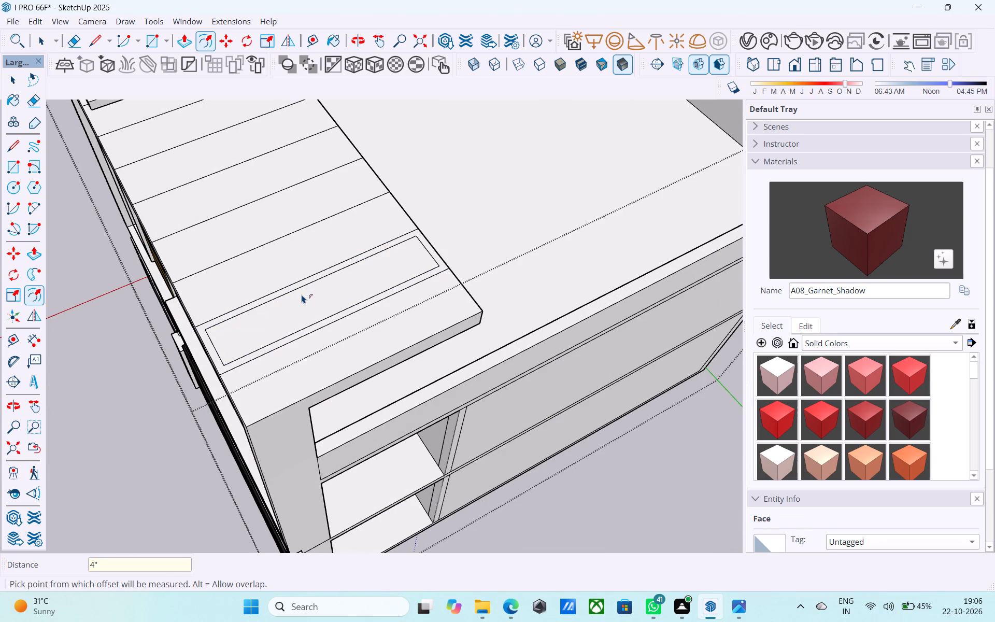
type("6\"")
key("Return")
type("1'")
key("Return")
key("space")
Offset the outlines of the third and fourth roof strips from the outer end inward by 1' each.
left_click(296, 271)
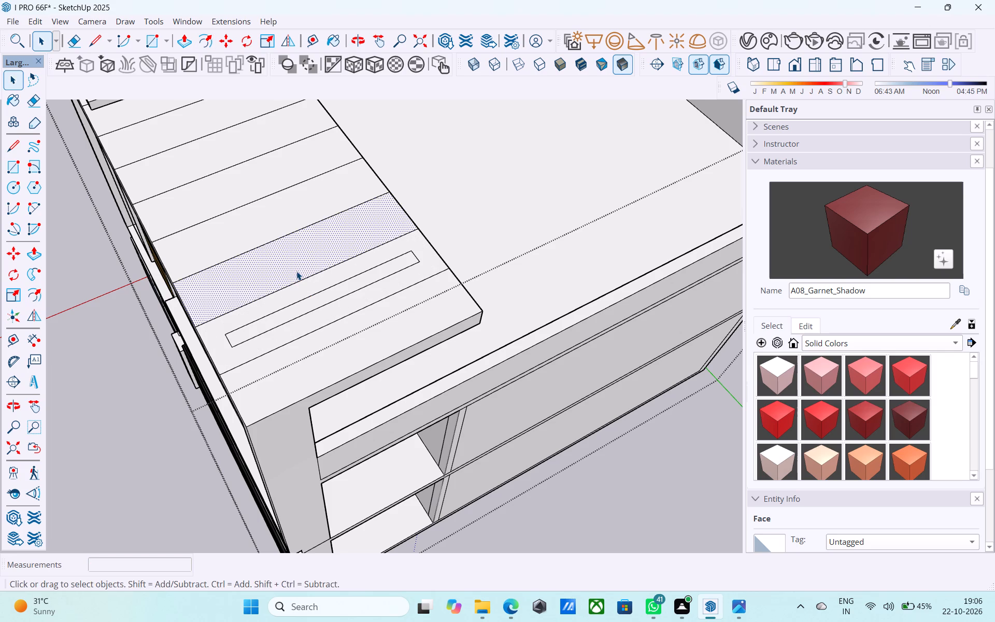
key("f")
left_click(296, 271)
type("1'")
key("Return")
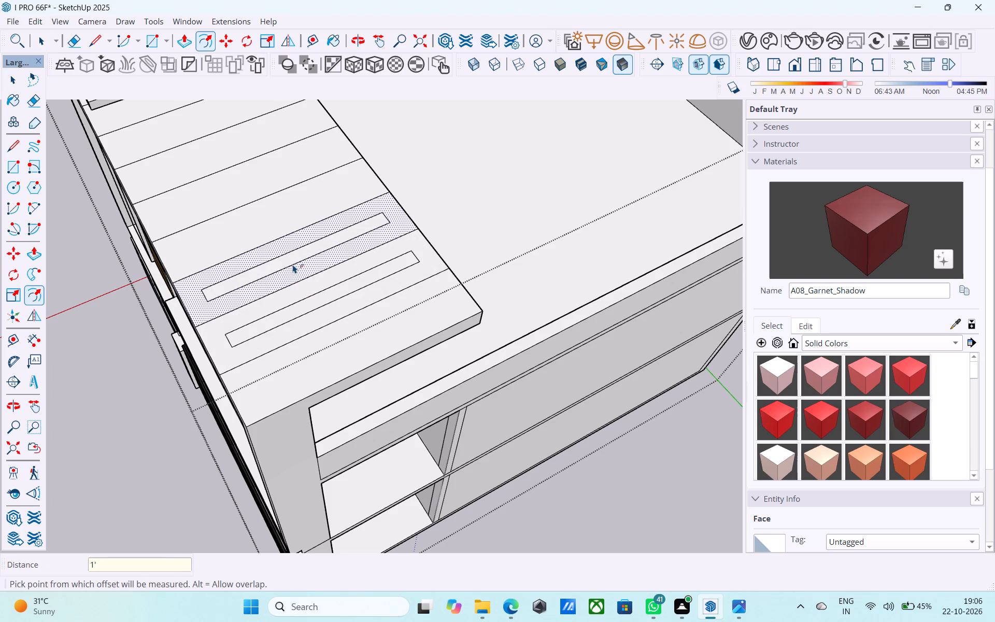
key("space")
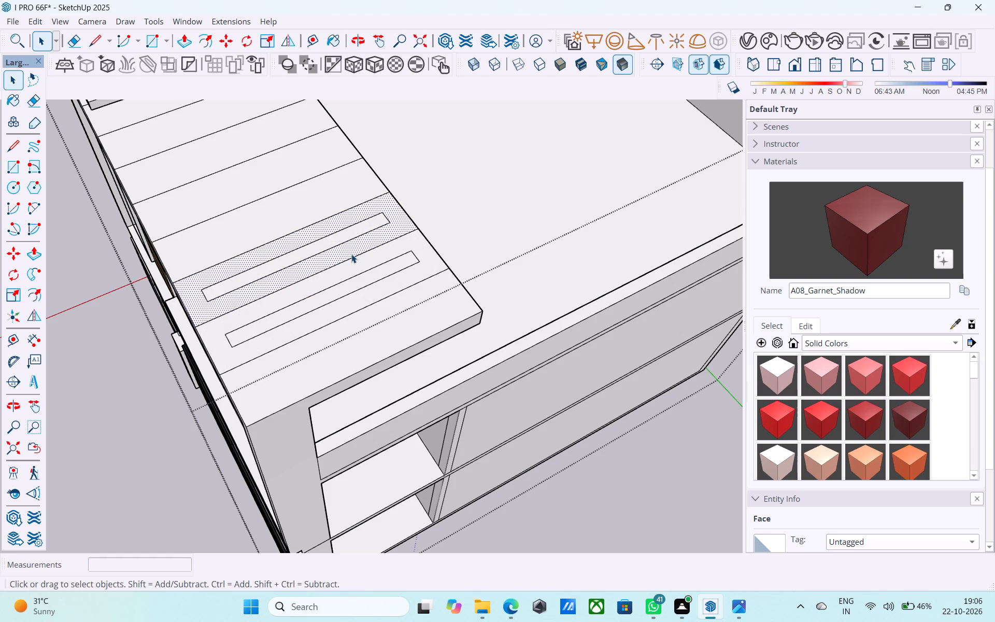
scroll(351, 254, "down", 1)
scroll(343, 327, "down", 4)
middle_click_drag(337, 328, 387, 333)
scroll(231, 269, "up", 5)
left_click(312, 295)
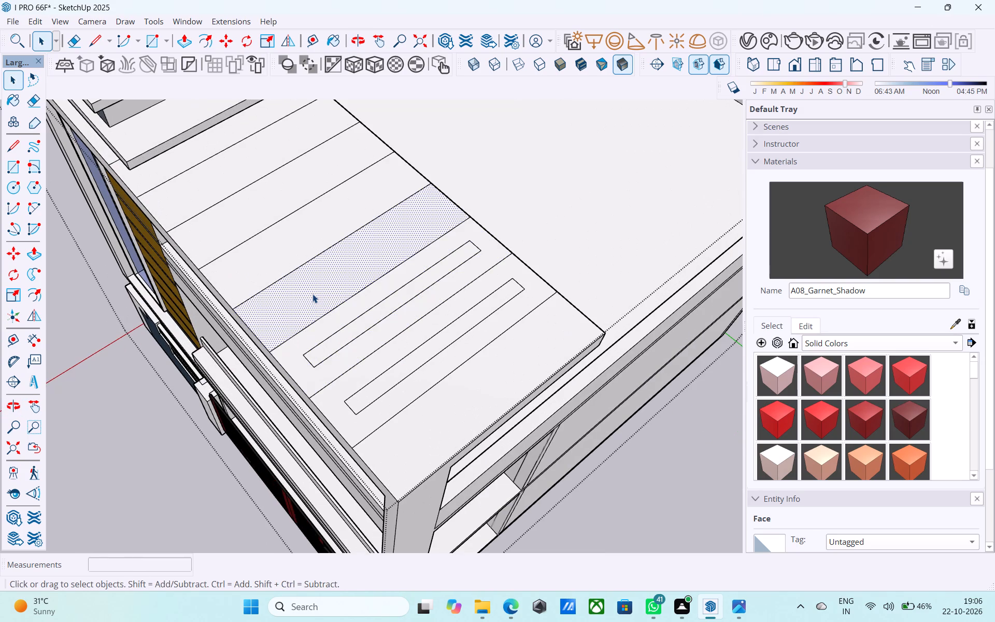
key("f")
left_click(312, 294)
type("1'")
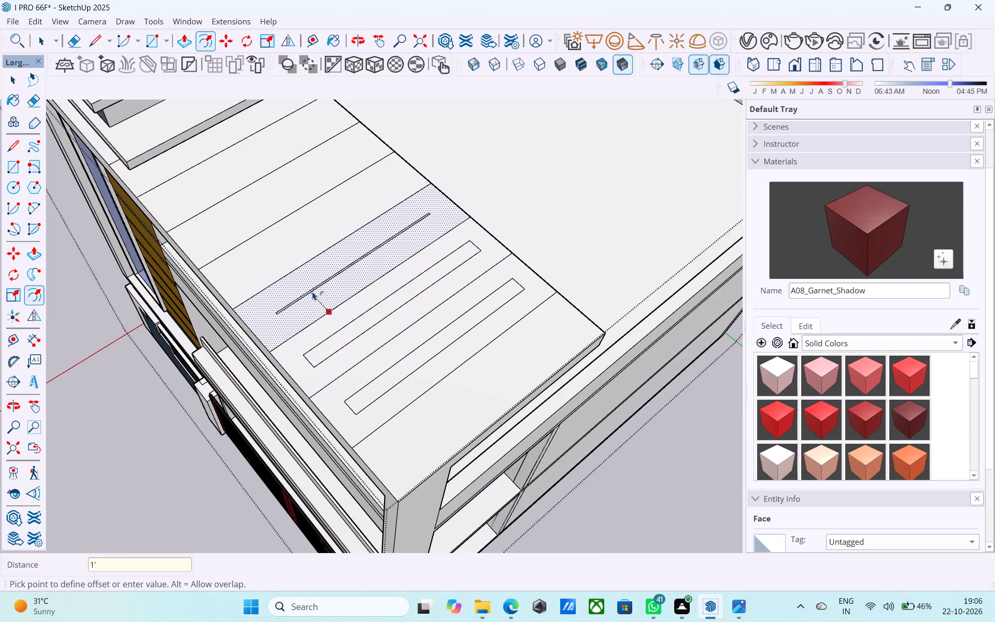
key("Return")
key("space")
Offset the outlines of the fifth and sixth roof strips from the outer end inward by 1' each.
left_click(286, 233)
key("f")
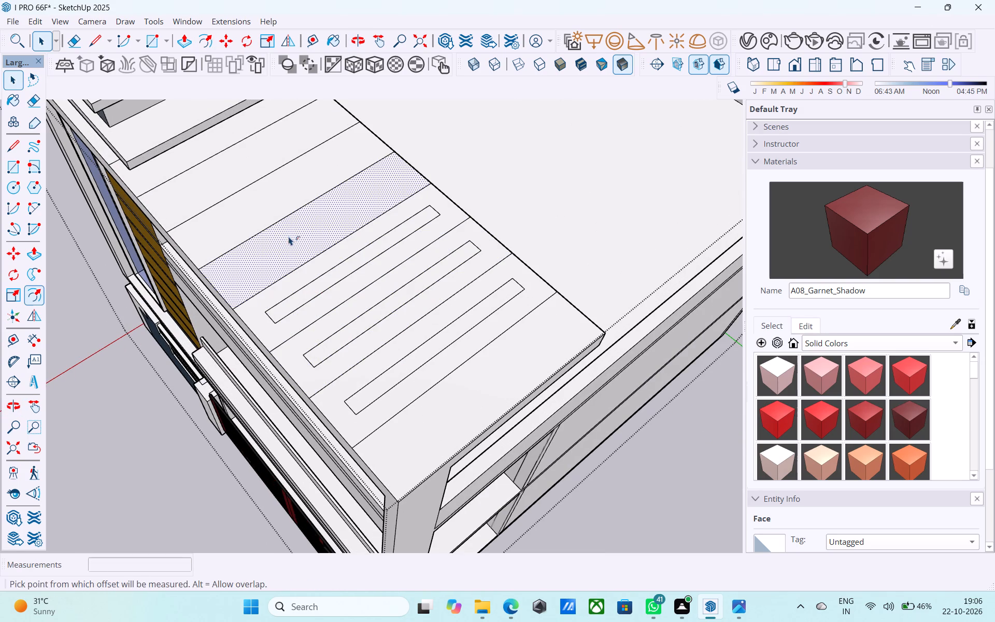
left_click(289, 236)
key("1")
key("apostrophe")
key("Return")
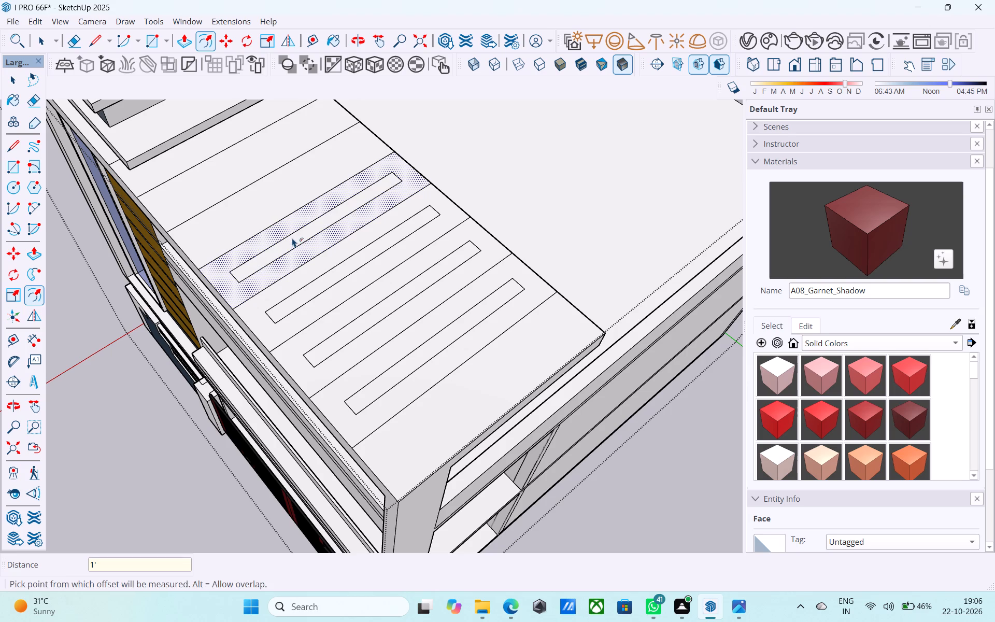
key("space")
left_click(266, 204)
key("f")
left_click(266, 204)
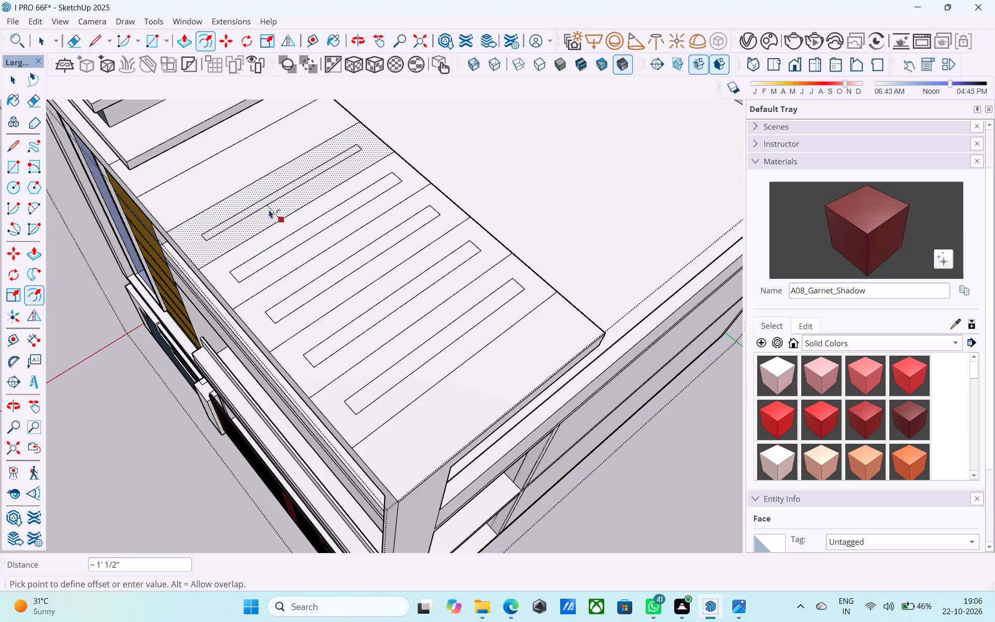
type("1'")
key("Return")
key("space")
Offset the outline of the seventh roof strip, one short of the tower, inward by 1'.
left_click(236, 176)
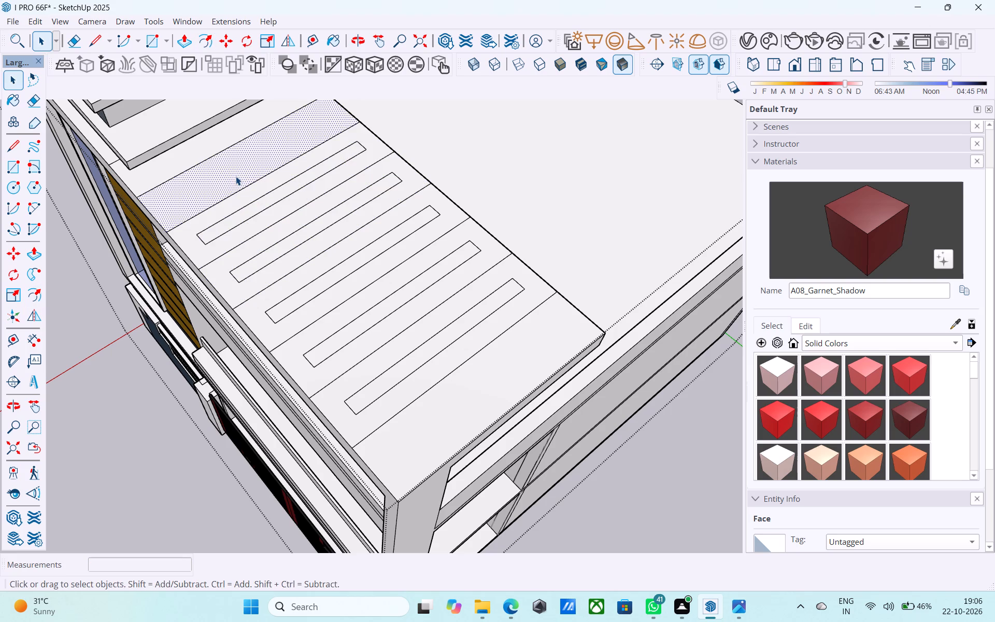
key("f")
left_click(236, 176)
type("1'")
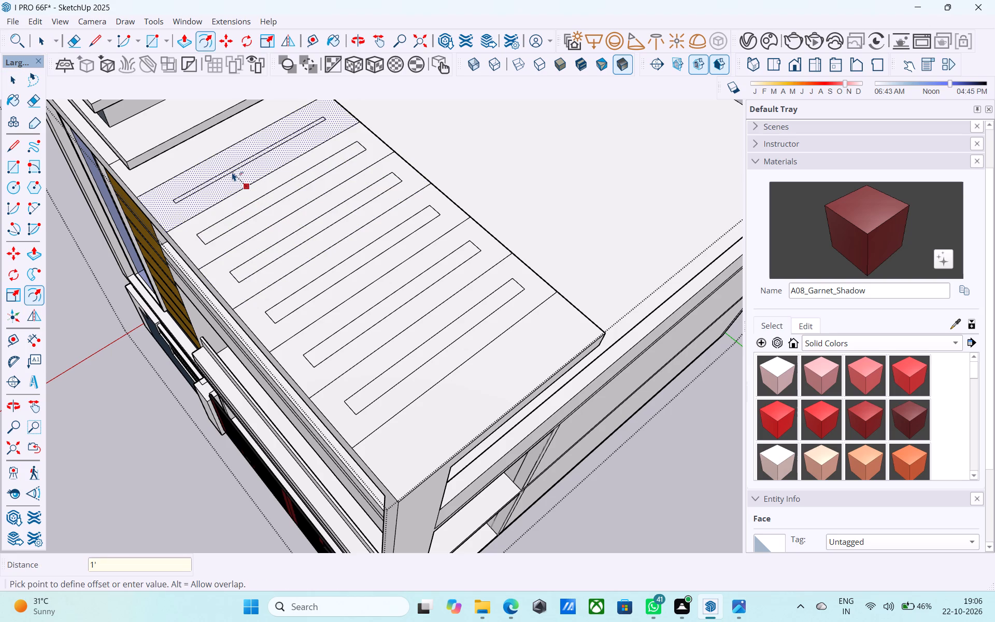
key("Return")
key("space")
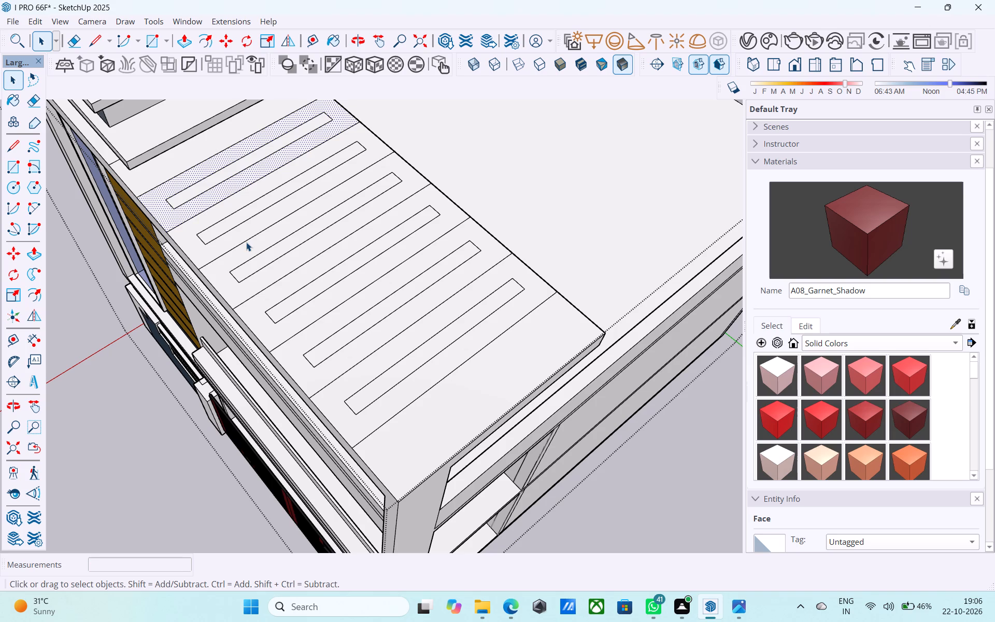
Push the narrow inner rectangle of the outermost offset strip down 1' to cut a slot through the roof slab.
scroll(246, 241, "down", 3)
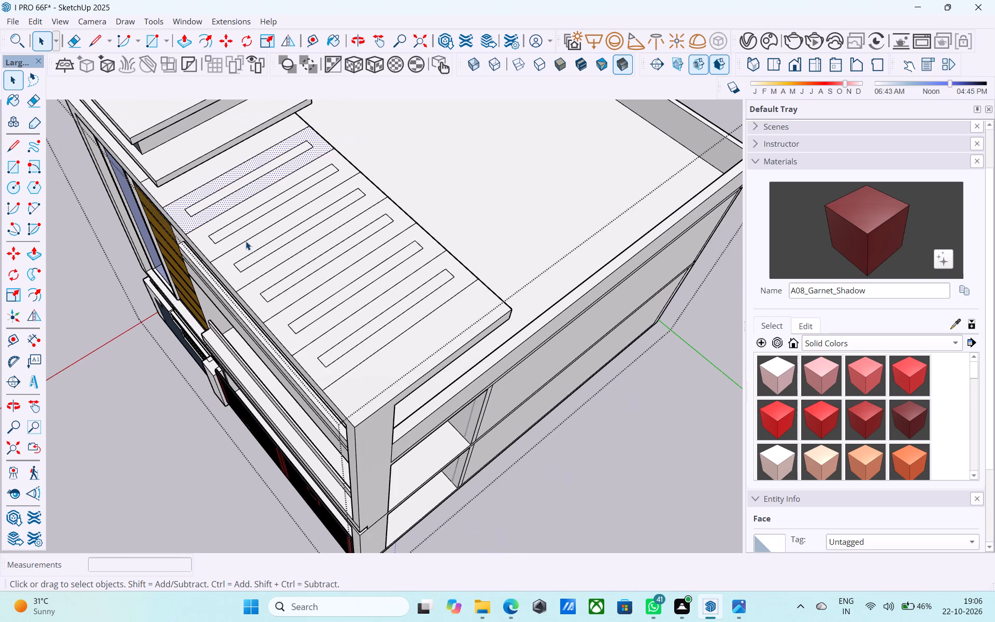
middle_click_drag(246, 241, 244, 223)
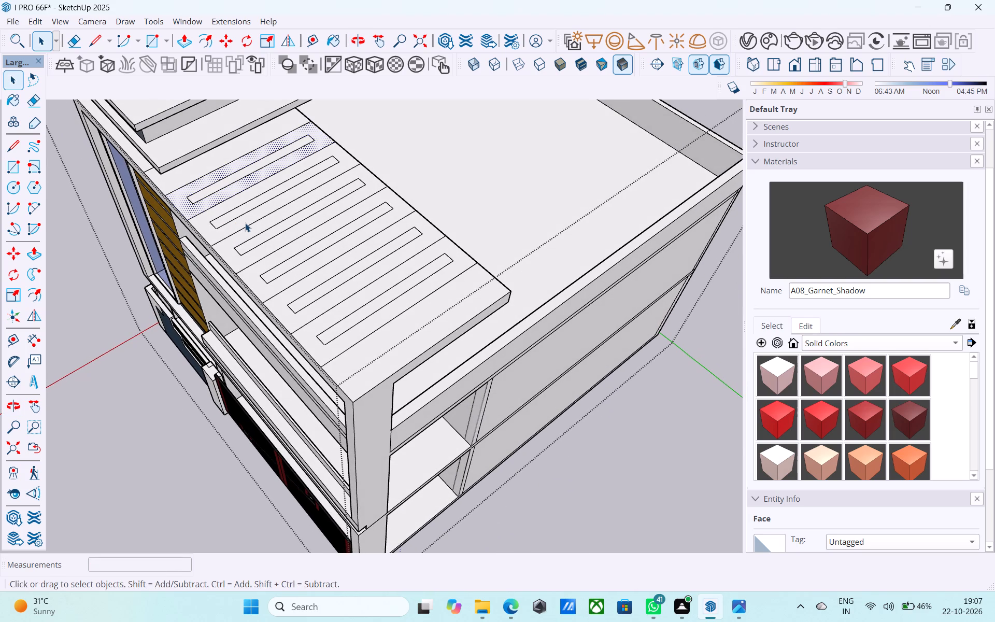
scroll(246, 223, "down", 4)
middle_click_drag(272, 278, 349, 270)
scroll(356, 271, "up", 4)
left_click(352, 289)
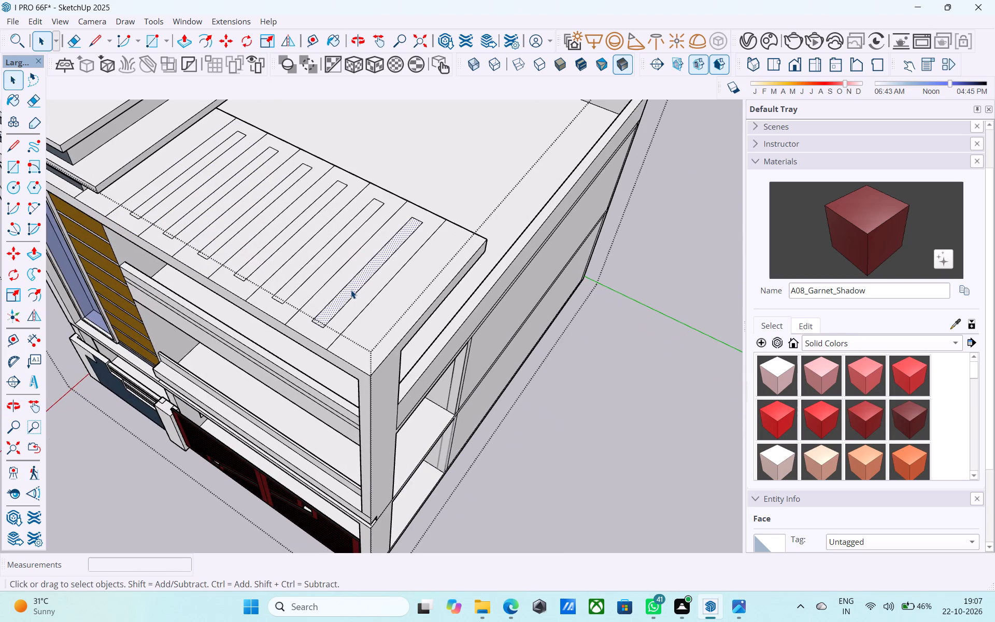
key("p")
left_click(351, 290)
scroll(315, 347, "up", 3)
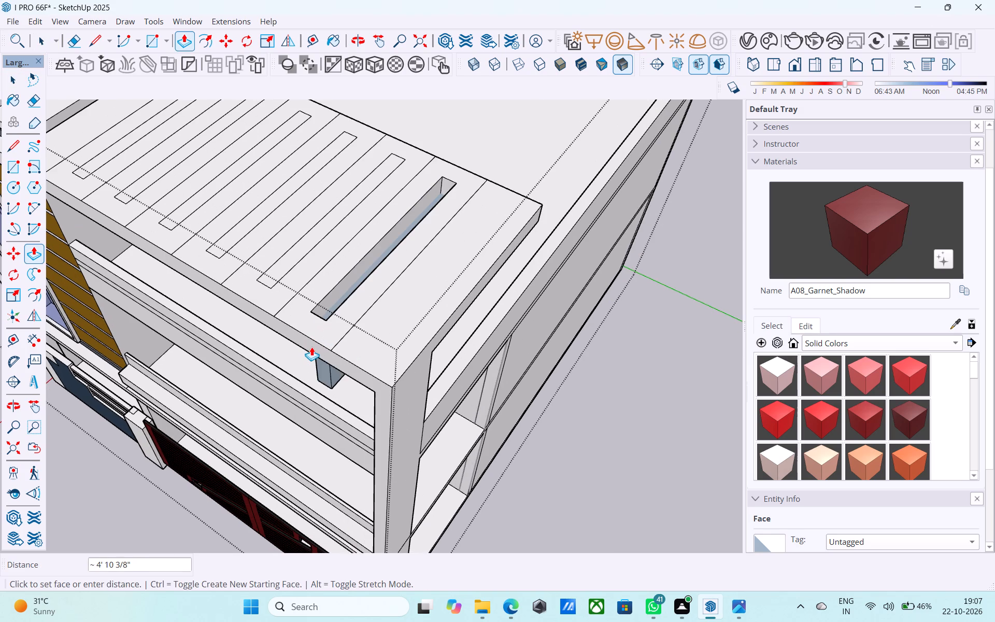
scroll(299, 347, "up", 3)
left_click(299, 347)
scroll(290, 318, "down", 4)
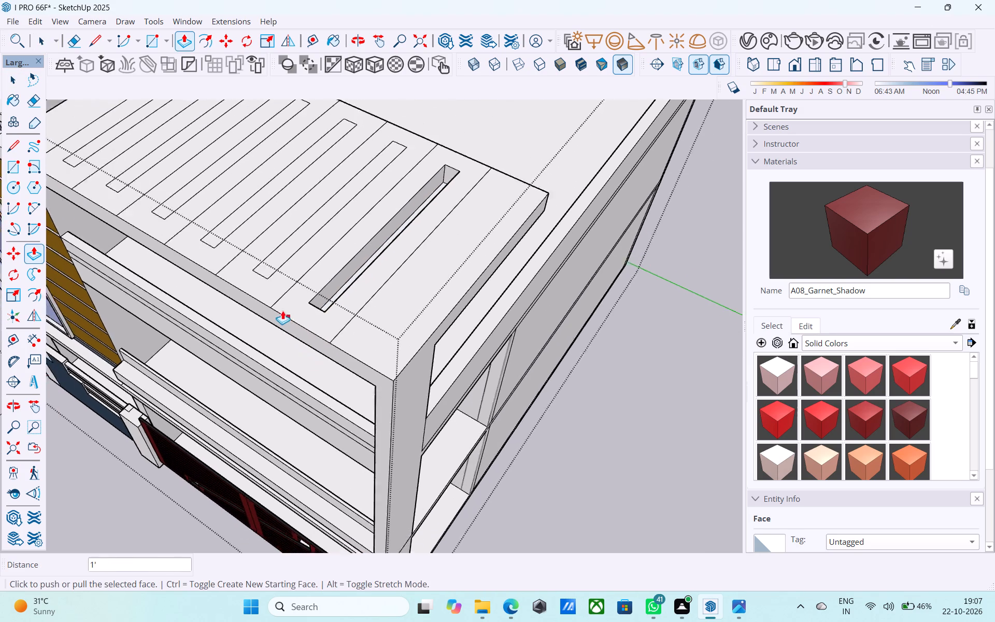
Push the inner rectangles of the other five roof strips down by the same 1' and save the model.
middle_click_drag(279, 308, 431, 349)
scroll(400, 331, "up", 3)
key("space")
left_click(383, 313)
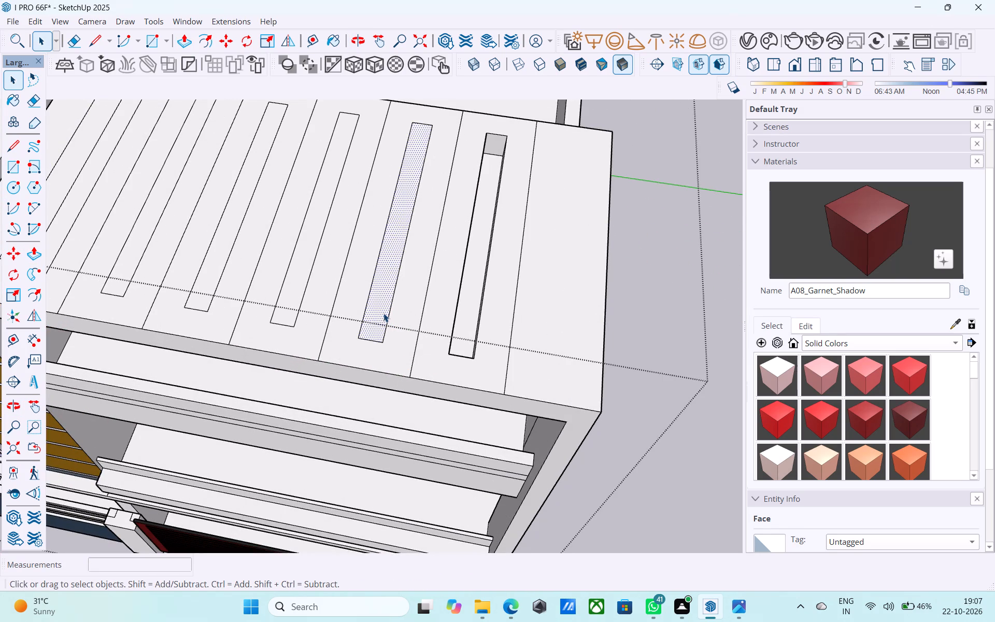
key("p")
double_click(383, 313)
double_click(303, 285)
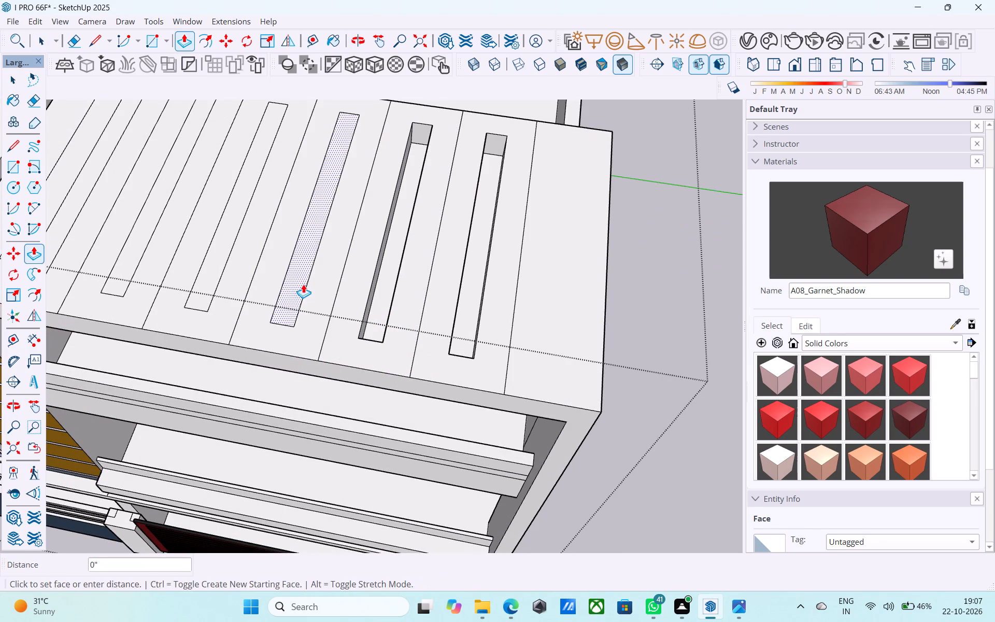
scroll(282, 276, "down", 2)
middle_click_drag(277, 275, 502, 310, "shift")
double_click(448, 315)
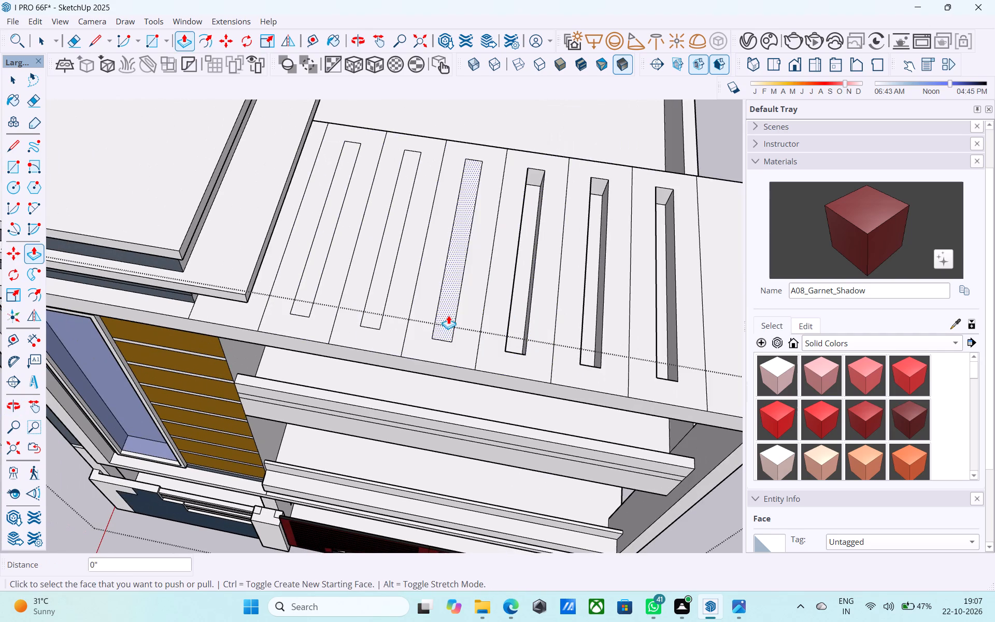
double_click(376, 306)
double_click(314, 288)
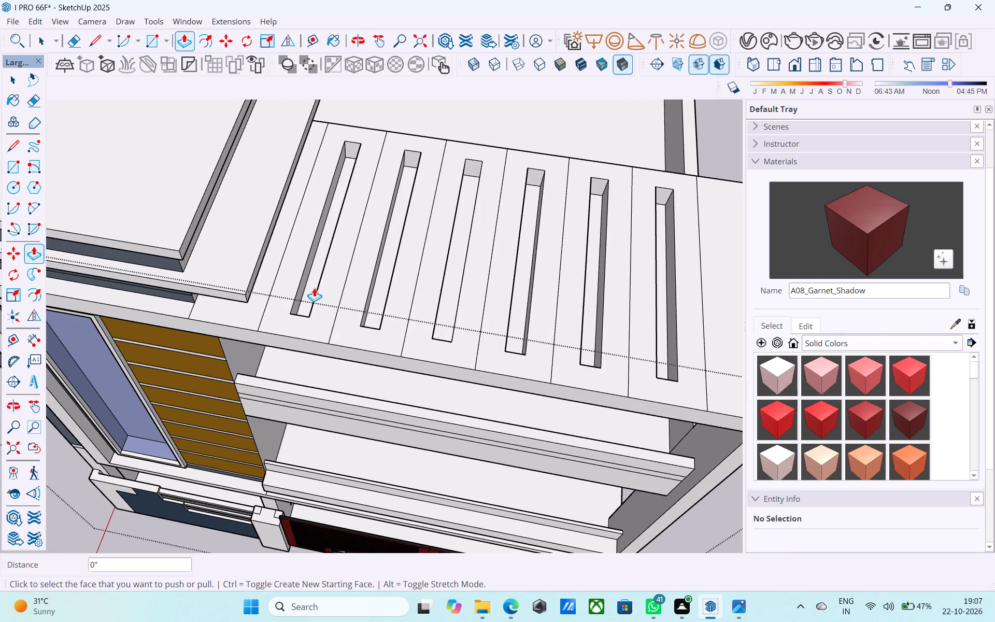
scroll(313, 287, "down", 3)
middle_click_drag(325, 300, 291, 305, "shift")
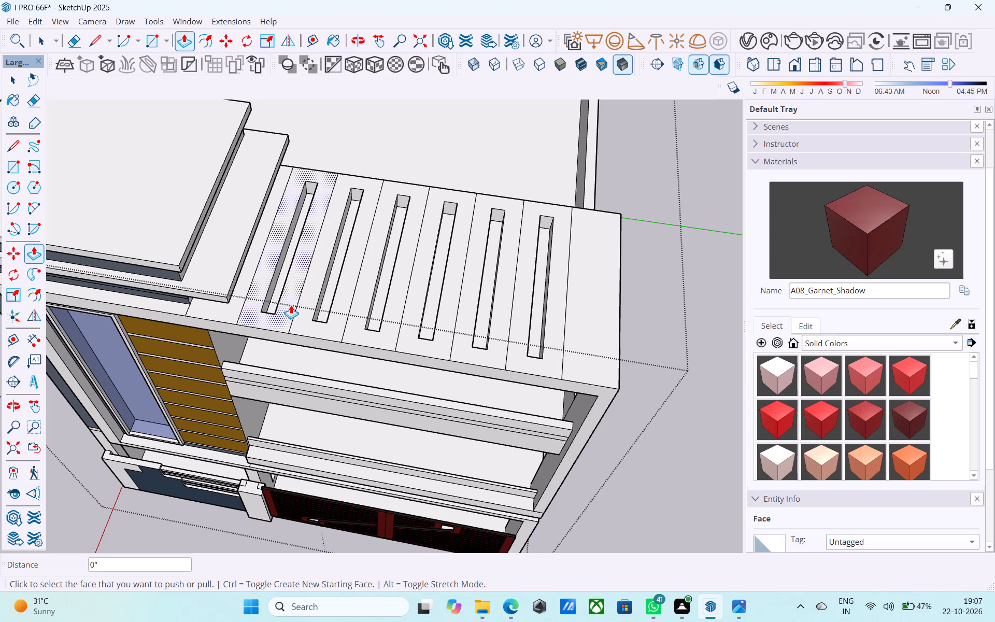
key("ctrl+s")
Delete the six dark faces closing the slots on the roof slab's underside, opening them to the sky.
key("space")
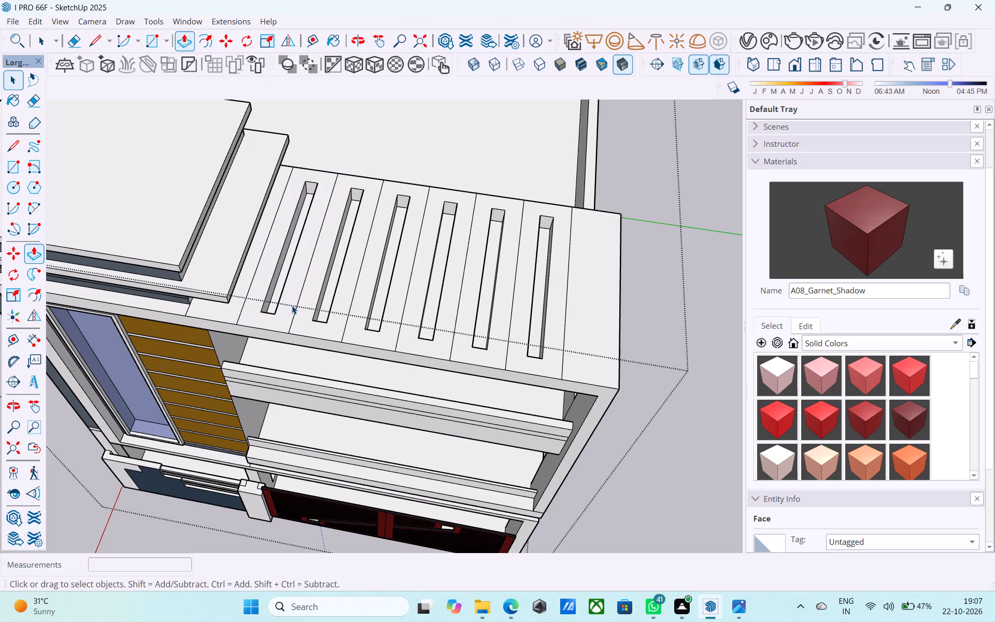
scroll(293, 306, "down", 4)
middle_click_drag(289, 317, 306, 219)
middle_click_drag(326, 307, 403, 91)
scroll(414, 165, "up", 2)
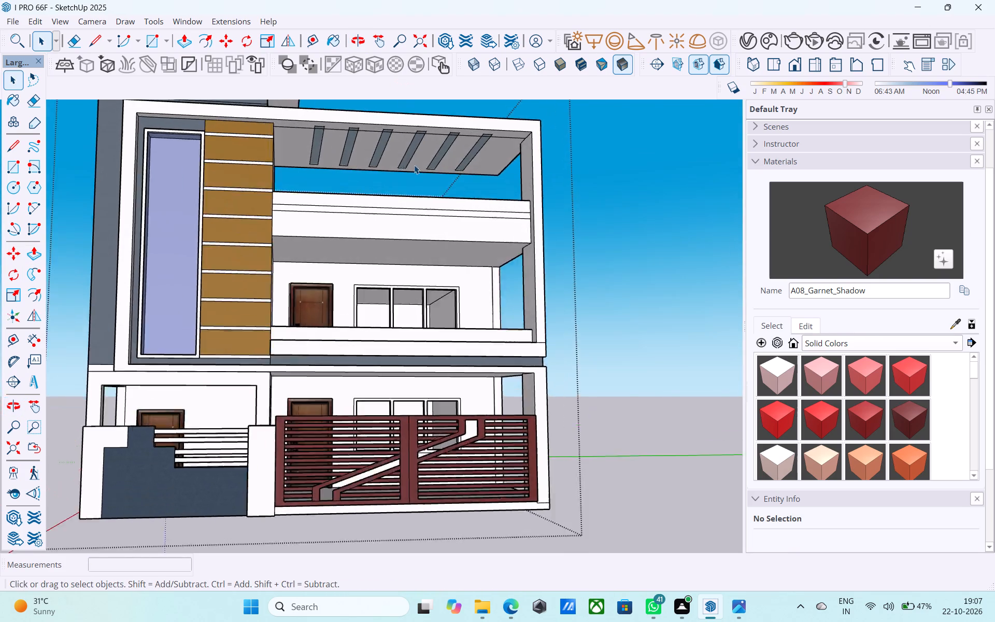
scroll(414, 165, "up", 3)
scroll(279, 158, "up", 1)
scroll(259, 149, "down", 3)
left_click(259, 144)
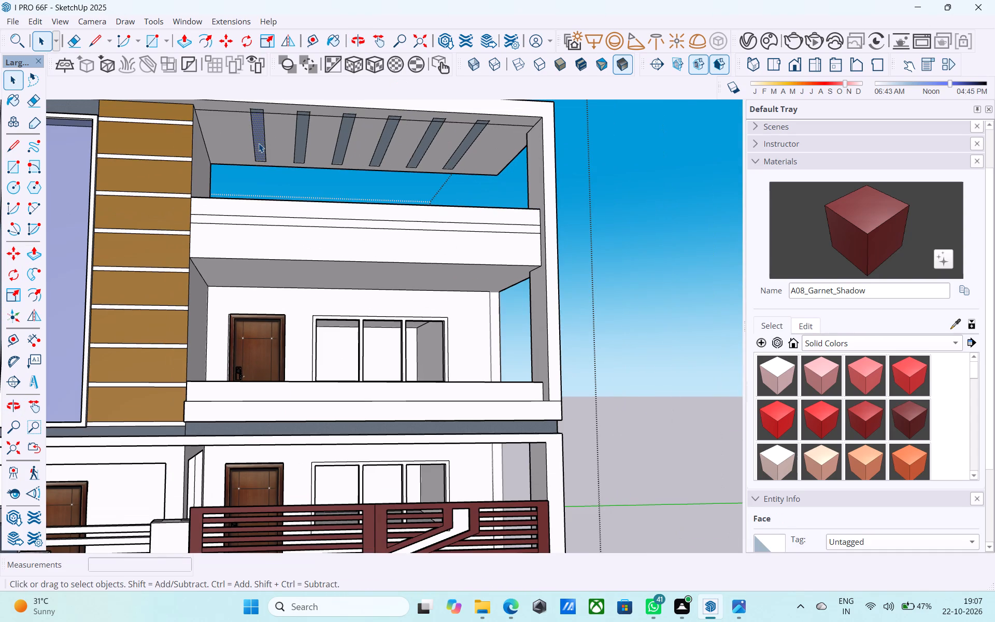
key("Delete")
left_click(301, 136)
key("Delete")
left_click(346, 137)
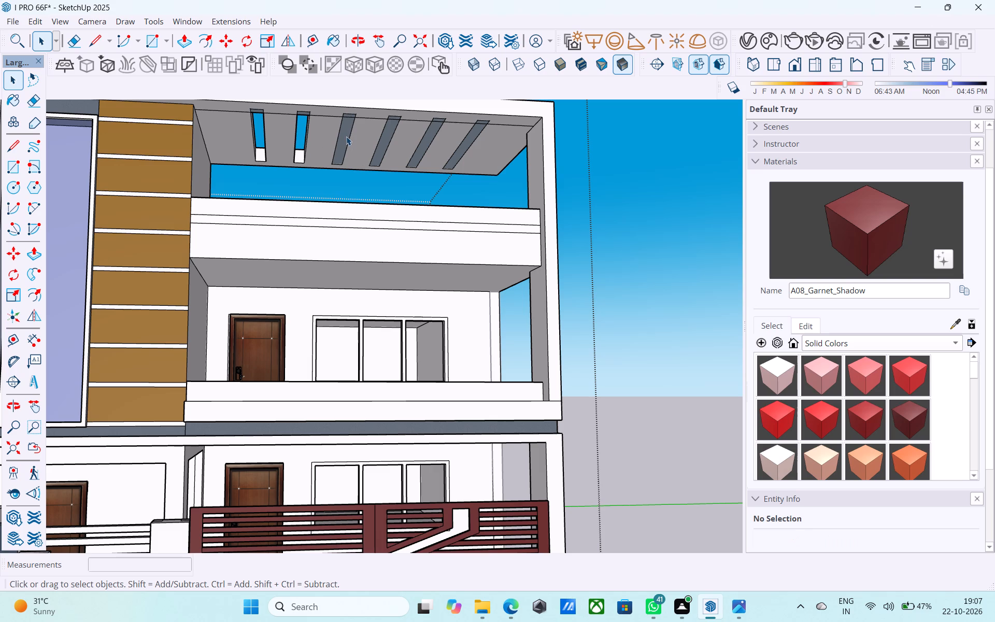
key("Delete")
left_click(381, 149)
key("Delete")
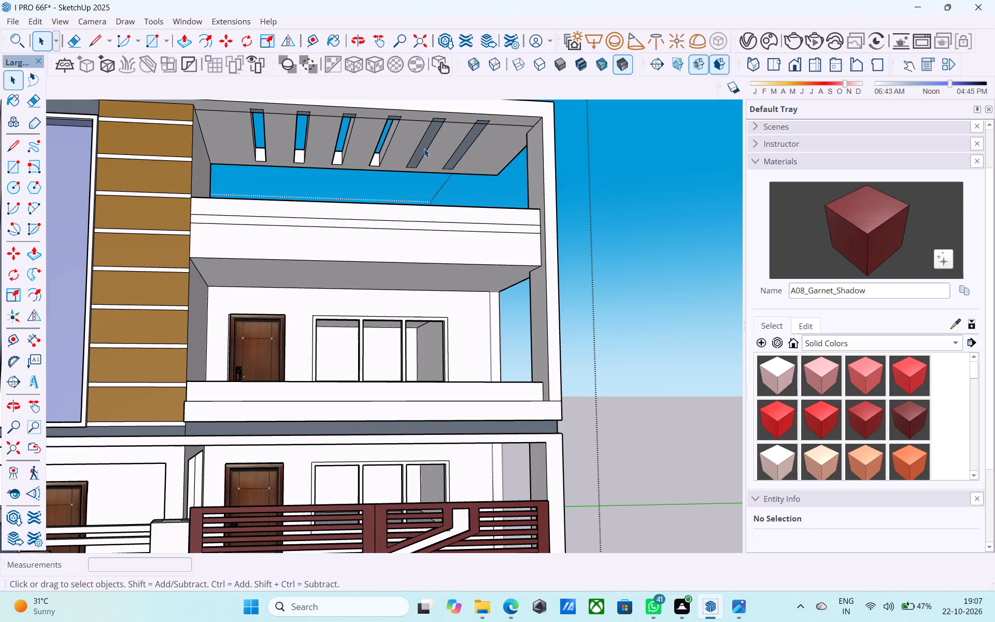
left_click(424, 148)
key("Delete")
left_click(463, 149)
key("Delete")
Save the model with the opened roof slots.
scroll(453, 153, "down", 4)
middle_click_drag(435, 168, 415, 193)
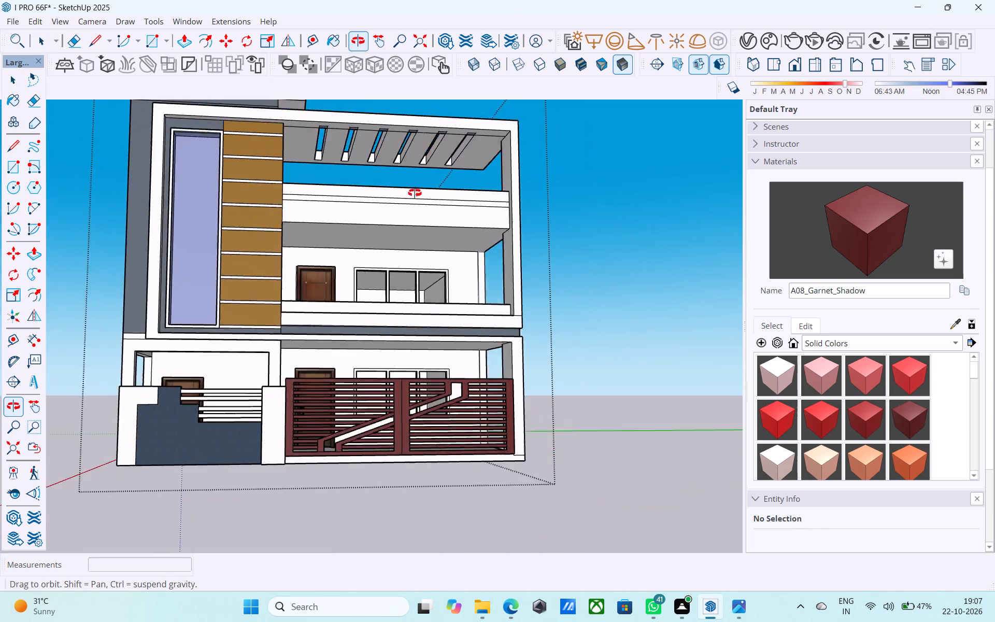
middle_click_drag(415, 193, 372, 303)
key("ctrl+s")
scroll(374, 280, "down", 3)
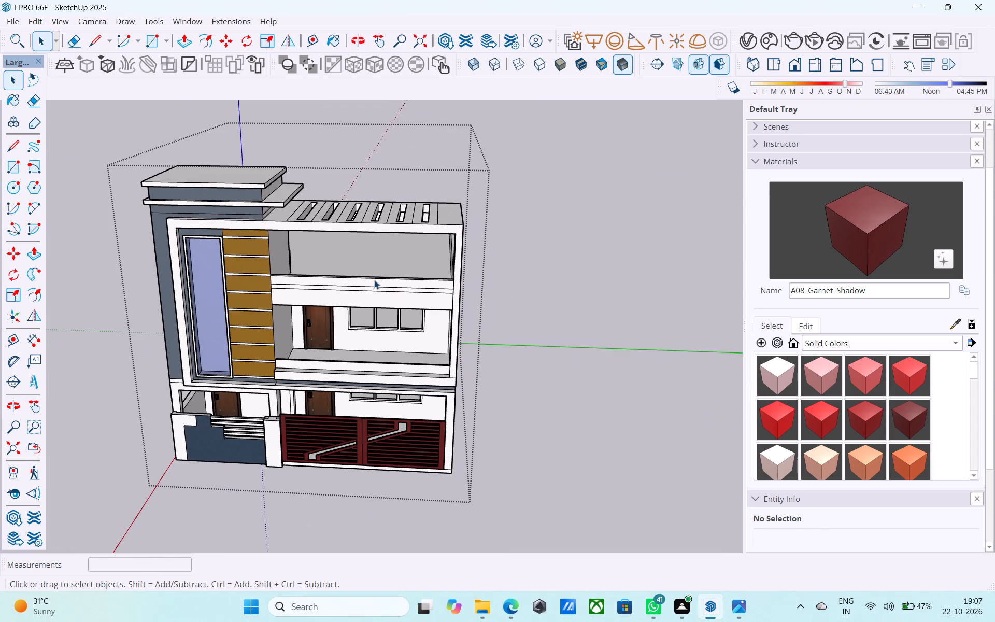
Copy the garnet gate from the ground-floor entrance up onto the top terrace parapet, starting beside the wood-clad tower.
middle_click_drag(374, 280, 243, 322, "shift")
scroll(251, 296, "up", 2)
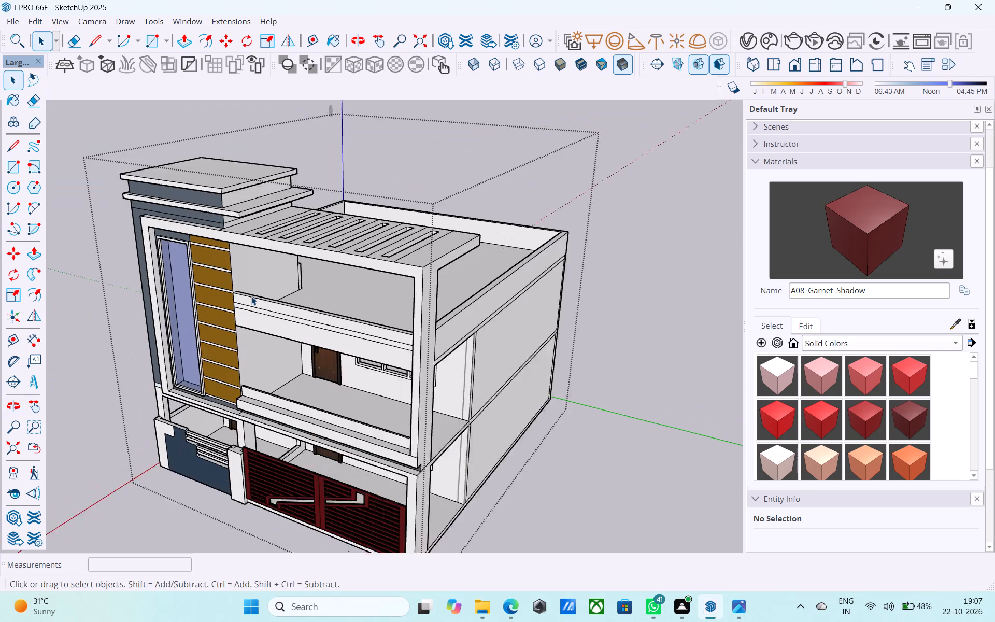
scroll(251, 296, "up", 1)
middle_click_drag(251, 295, 234, 298, "shift")
scroll(234, 298, "up", 1)
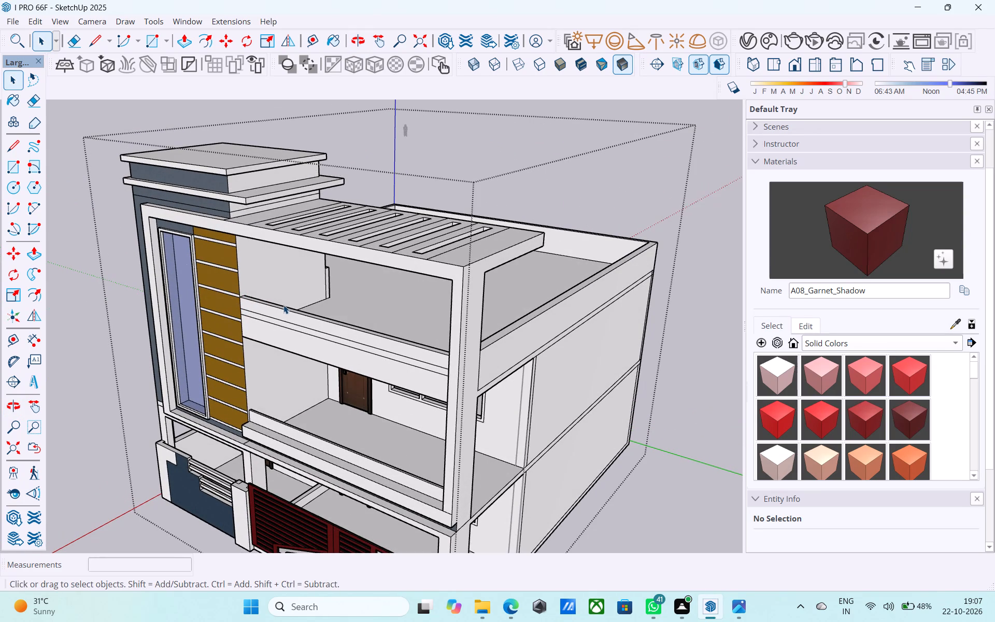
middle_click_drag(284, 304, 319, 245)
scroll(319, 238, "down", 4)
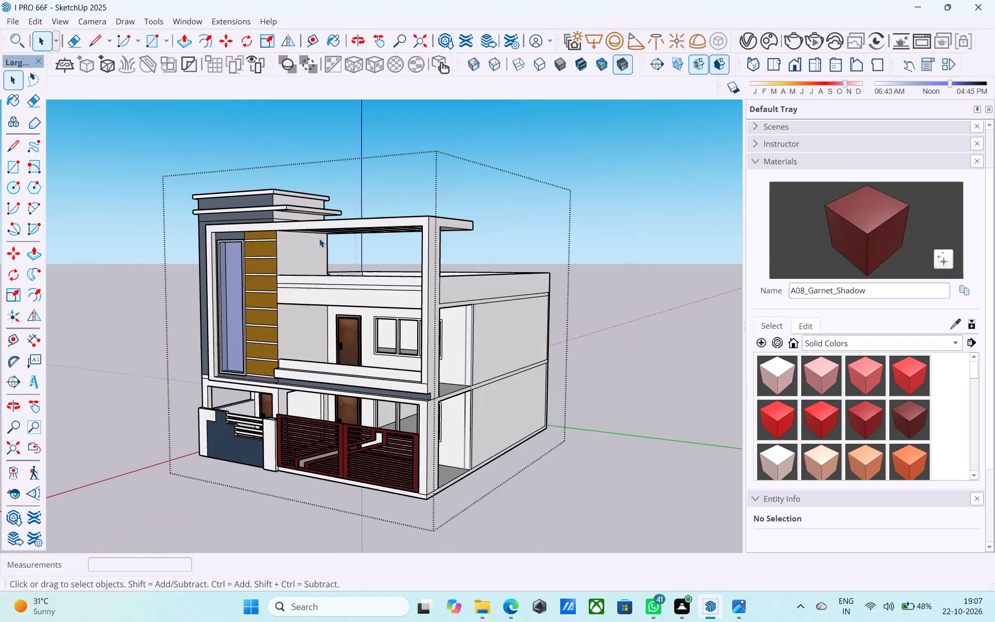
scroll(337, 446, "up", 6)
left_click(337, 445)
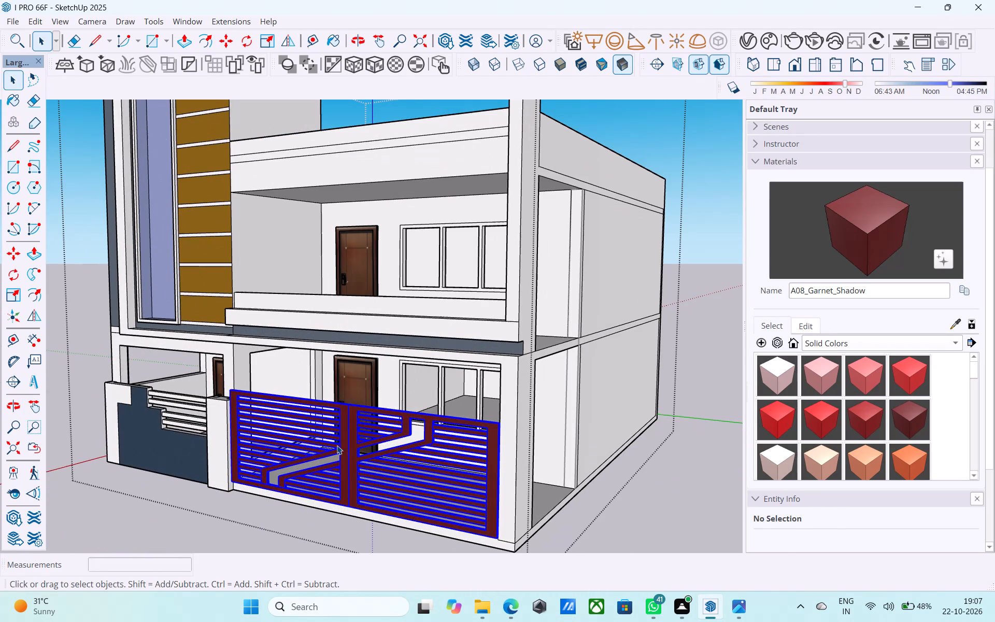
key("m")
left_click(233, 480)
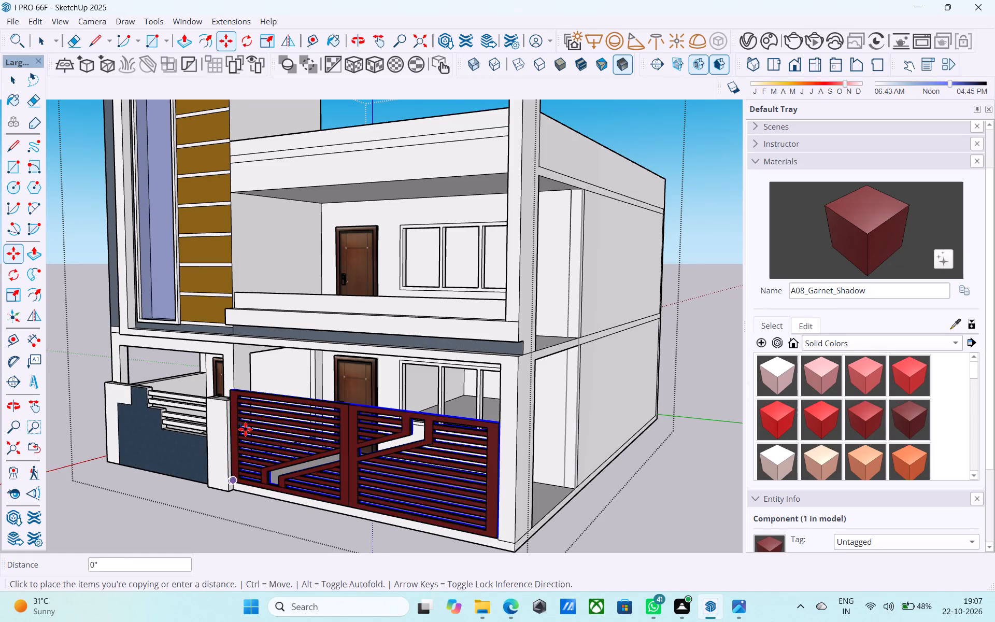
scroll(305, 200, "down", 5)
middle_click_drag(304, 201, 278, 365)
scroll(272, 372, "up", 14)
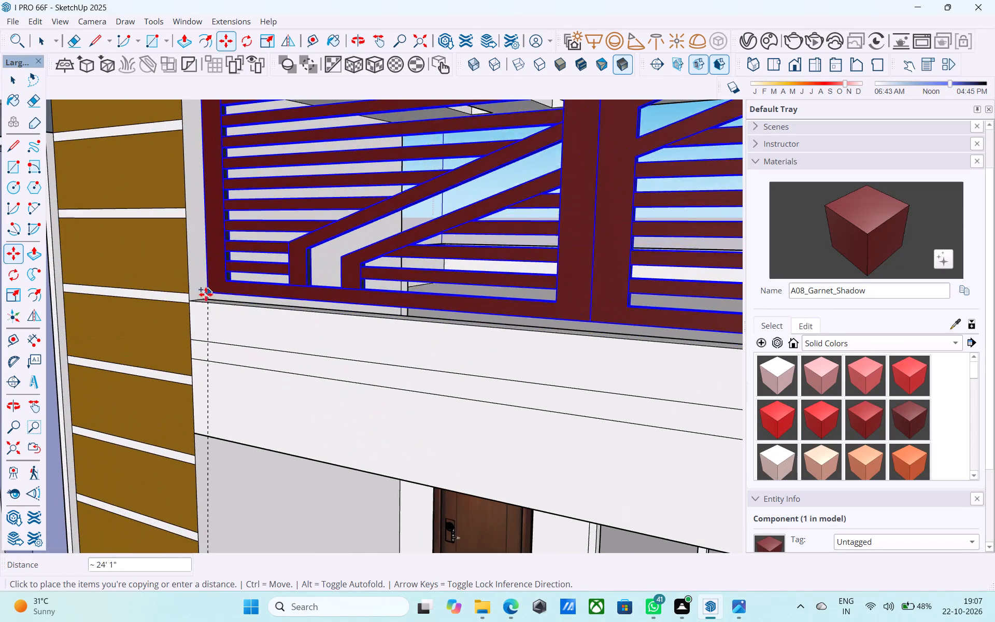
left_click(196, 295)
Scale the copied gate's height on the terrace parapet down by a factor of about 0.59.
scroll(195, 296, "down", 10)
middle_click_drag(222, 308, 216, 334)
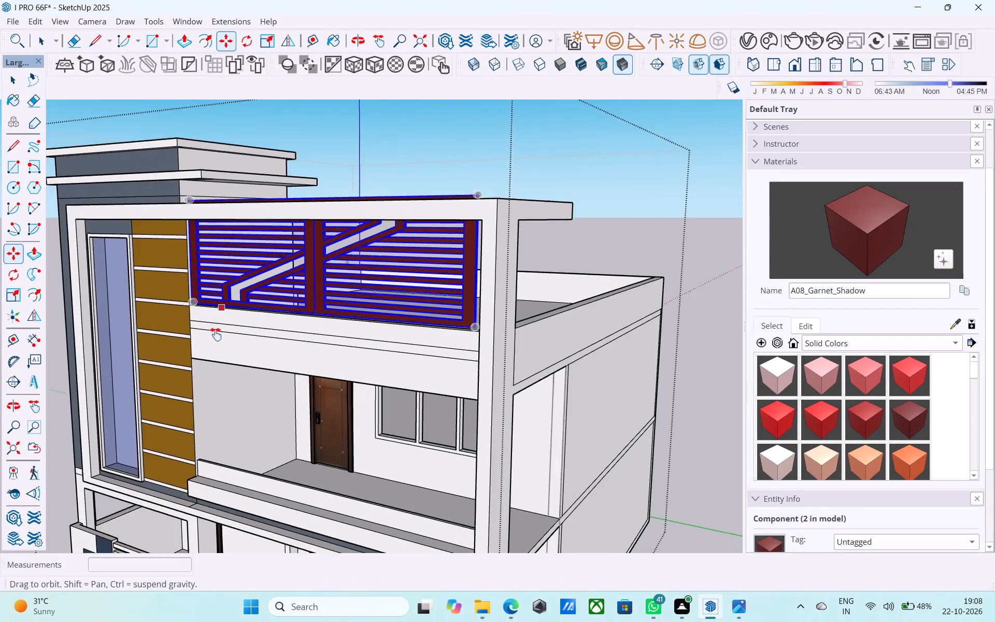
middle_click_drag(216, 334, 187, 393)
key("s")
scroll(250, 285, "up", 4)
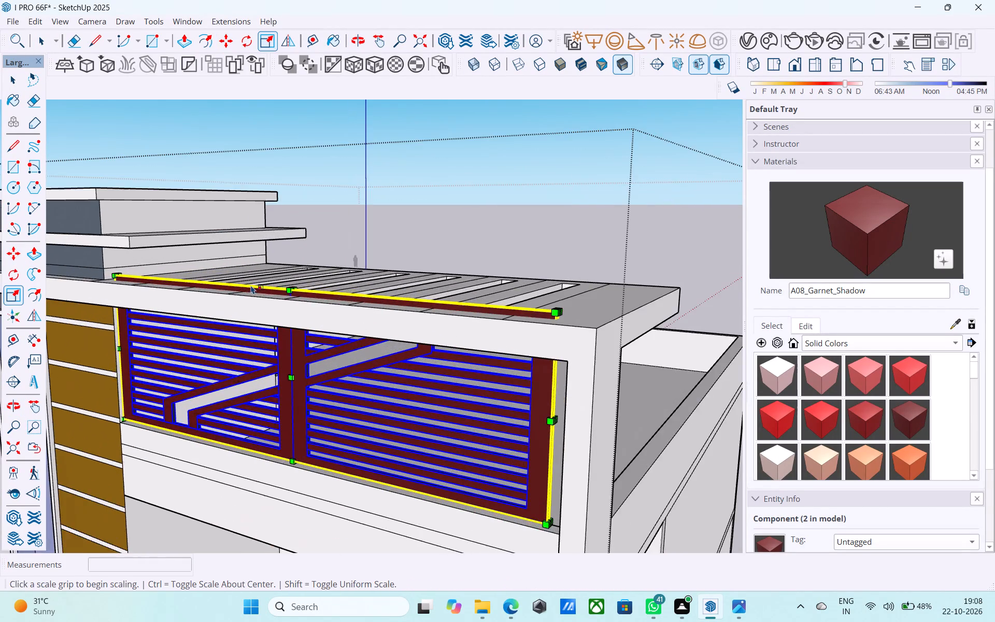
middle_click_drag(270, 288, 212, 369)
scroll(283, 300, "up", 3)
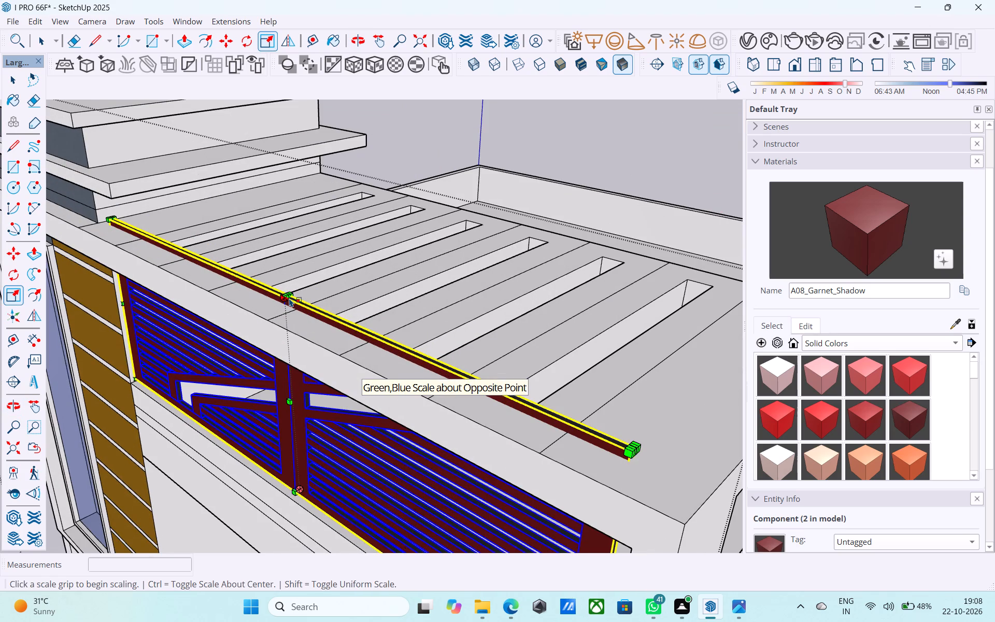
left_click(290, 296)
middle_click_drag(306, 420, 468, 139)
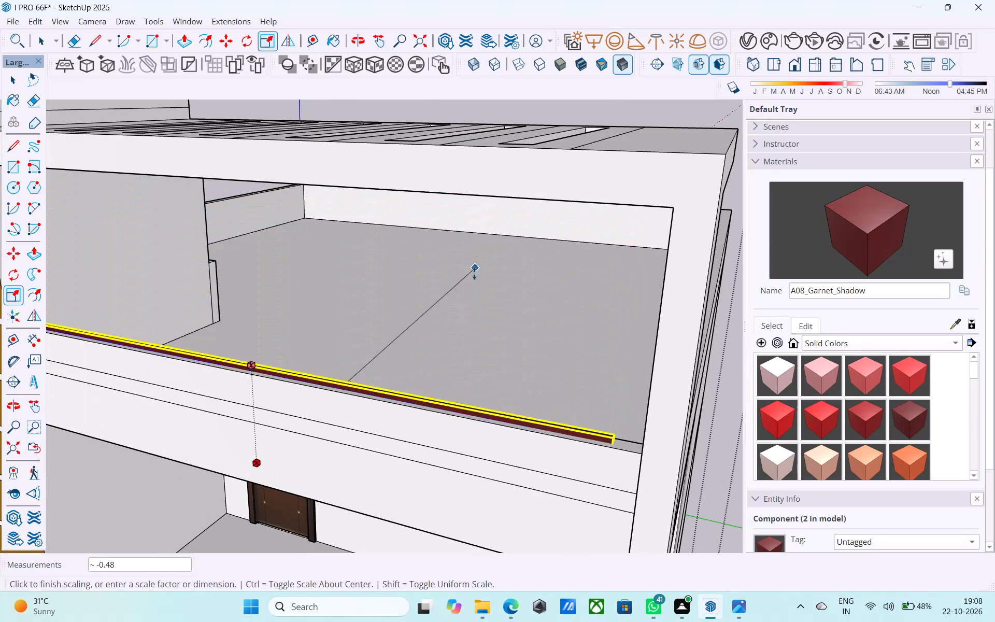
left_click(297, 235)
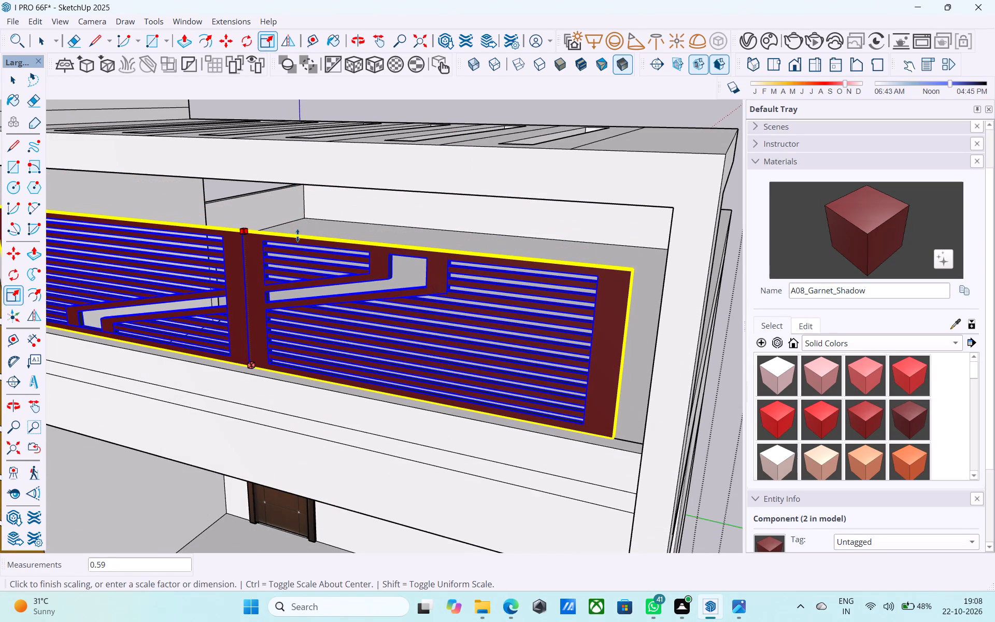
Reduce the copied gate's height further in two more vertical scalings to make a low terrace railing.
scroll(252, 219, "up", 1)
middle_click_drag(252, 219, 260, 196)
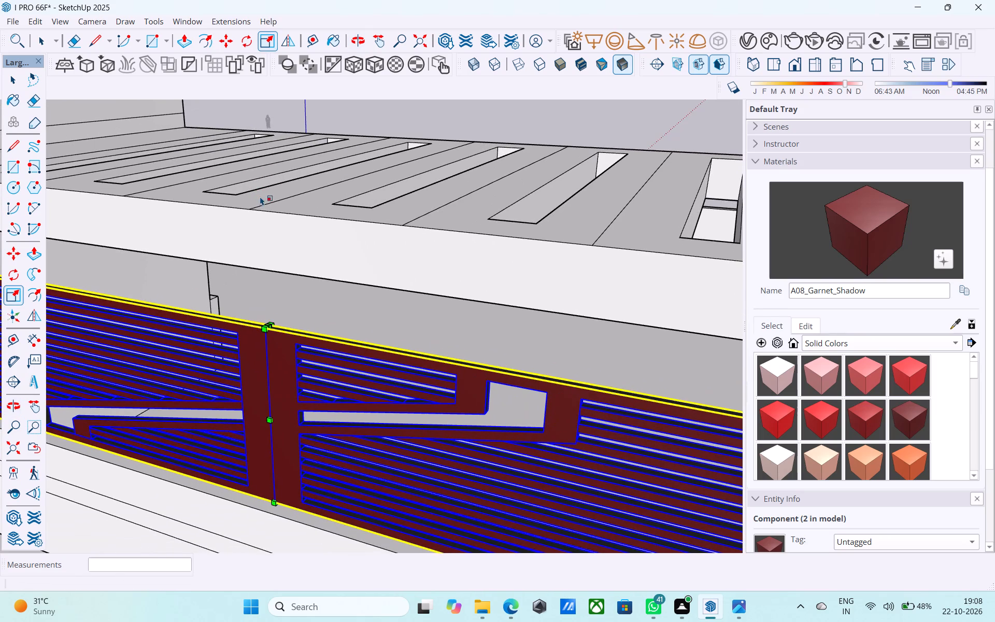
scroll(272, 327, "up", 2)
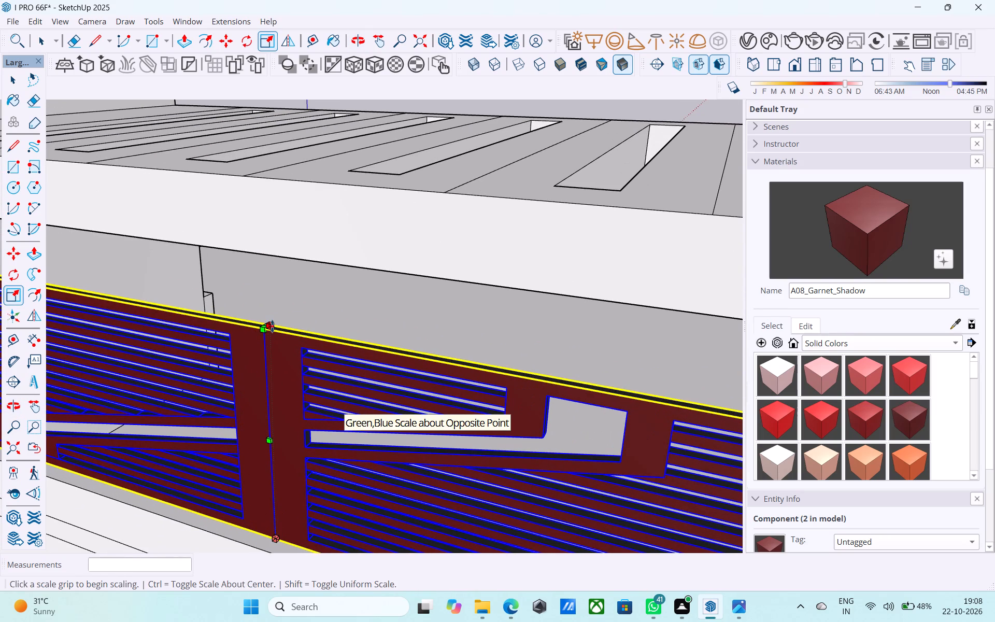
left_click(270, 327)
left_click(271, 360)
scroll(270, 287, "down", 5)
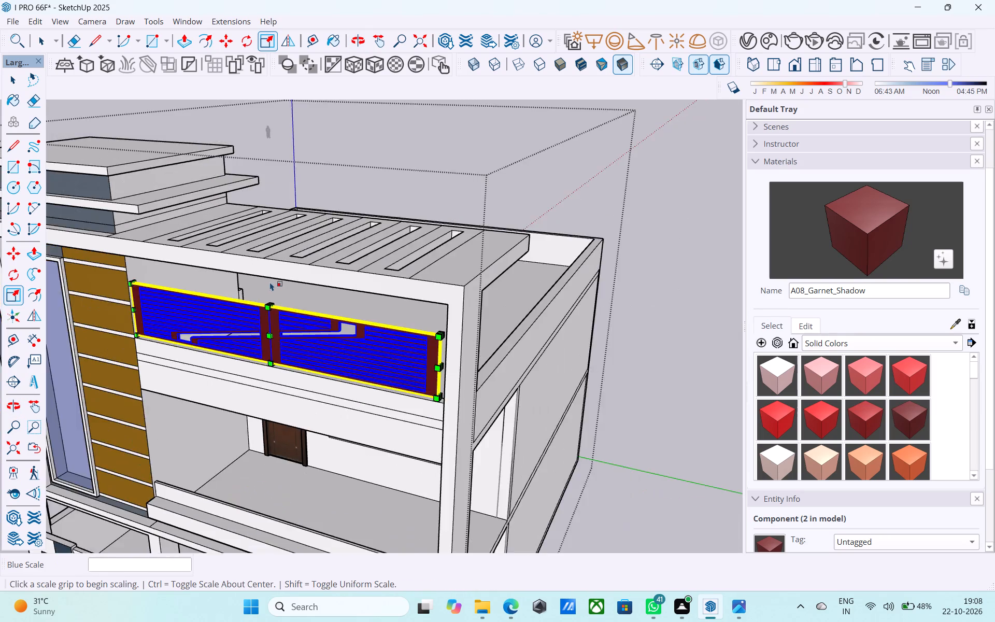
scroll(270, 282, "down", 4)
middle_click_drag(278, 318, 270, 327, "shift")
scroll(270, 327, "up", 12)
left_click(263, 292)
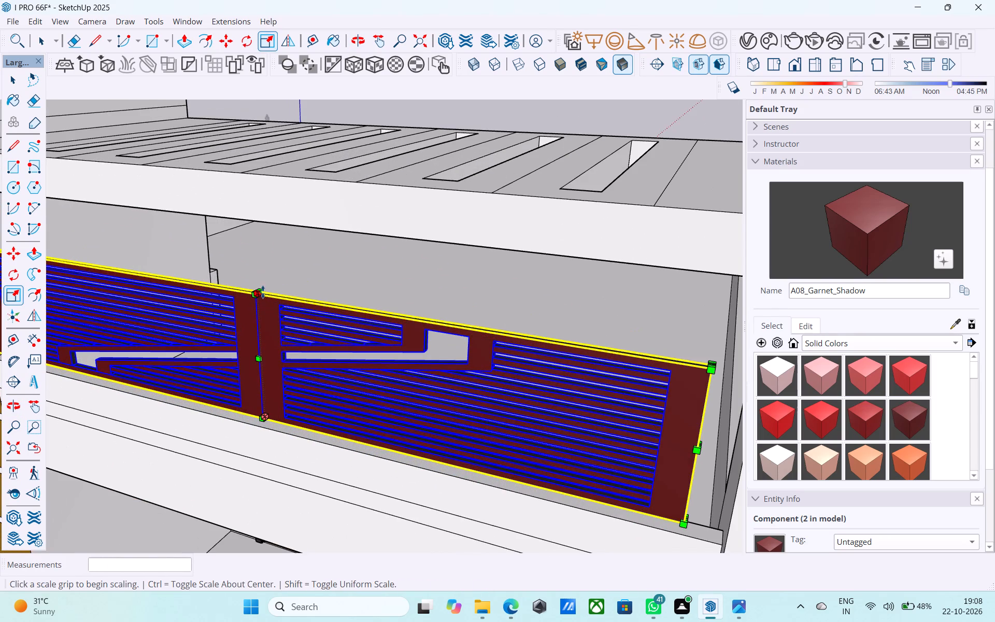
left_click(269, 356)
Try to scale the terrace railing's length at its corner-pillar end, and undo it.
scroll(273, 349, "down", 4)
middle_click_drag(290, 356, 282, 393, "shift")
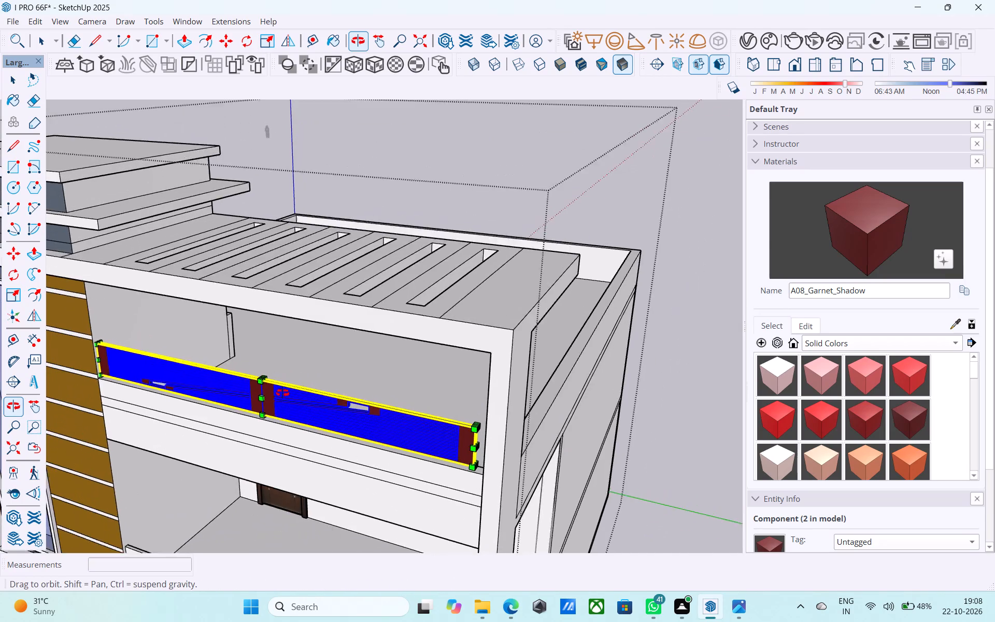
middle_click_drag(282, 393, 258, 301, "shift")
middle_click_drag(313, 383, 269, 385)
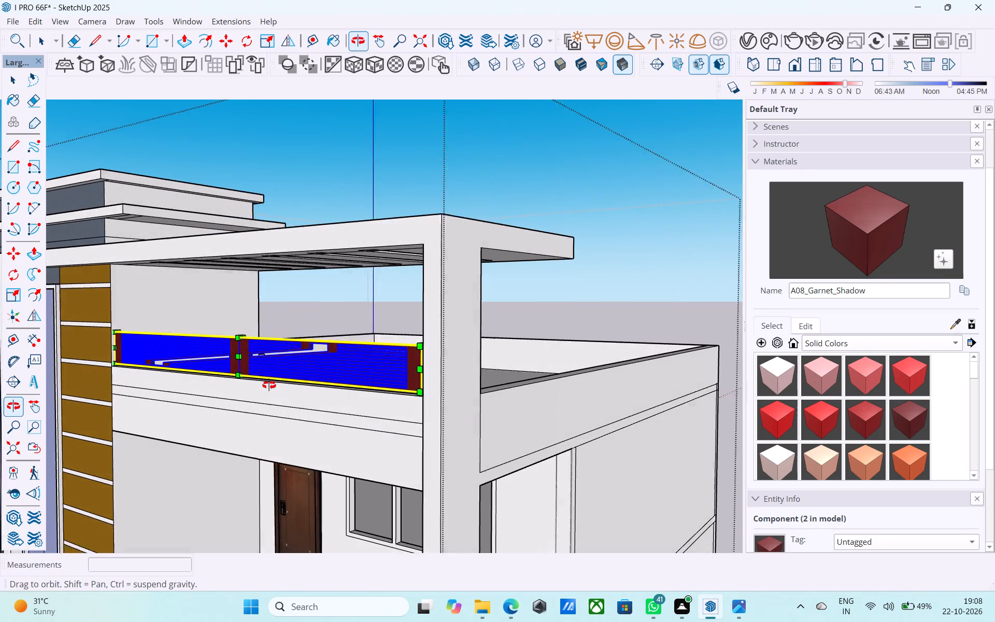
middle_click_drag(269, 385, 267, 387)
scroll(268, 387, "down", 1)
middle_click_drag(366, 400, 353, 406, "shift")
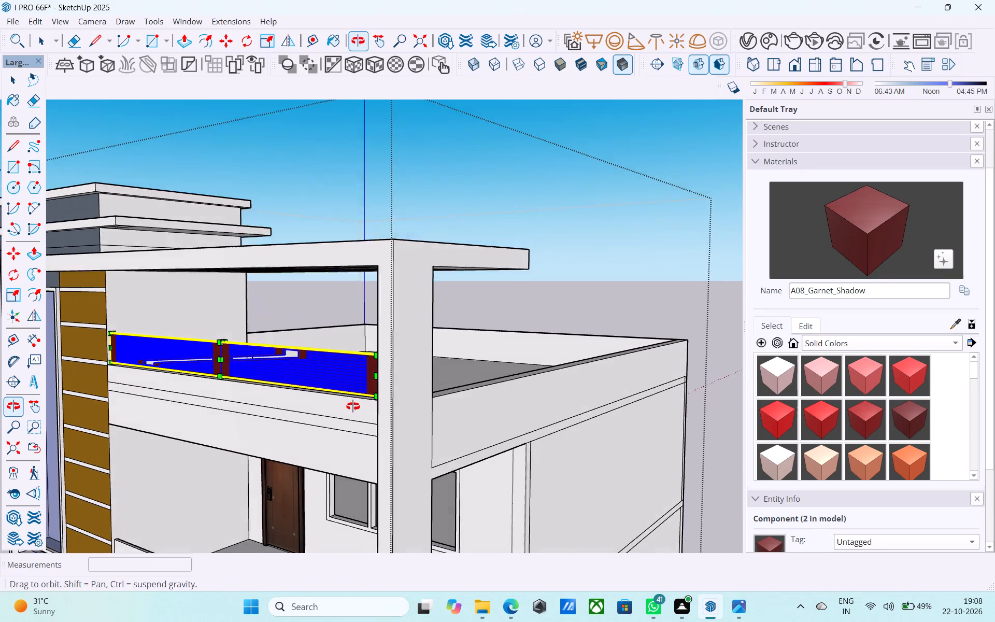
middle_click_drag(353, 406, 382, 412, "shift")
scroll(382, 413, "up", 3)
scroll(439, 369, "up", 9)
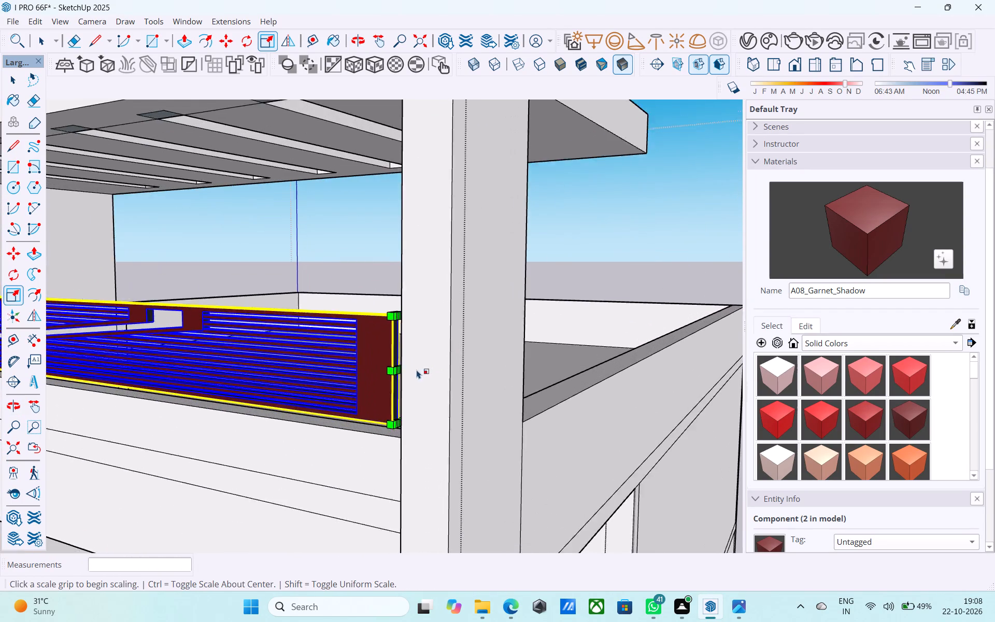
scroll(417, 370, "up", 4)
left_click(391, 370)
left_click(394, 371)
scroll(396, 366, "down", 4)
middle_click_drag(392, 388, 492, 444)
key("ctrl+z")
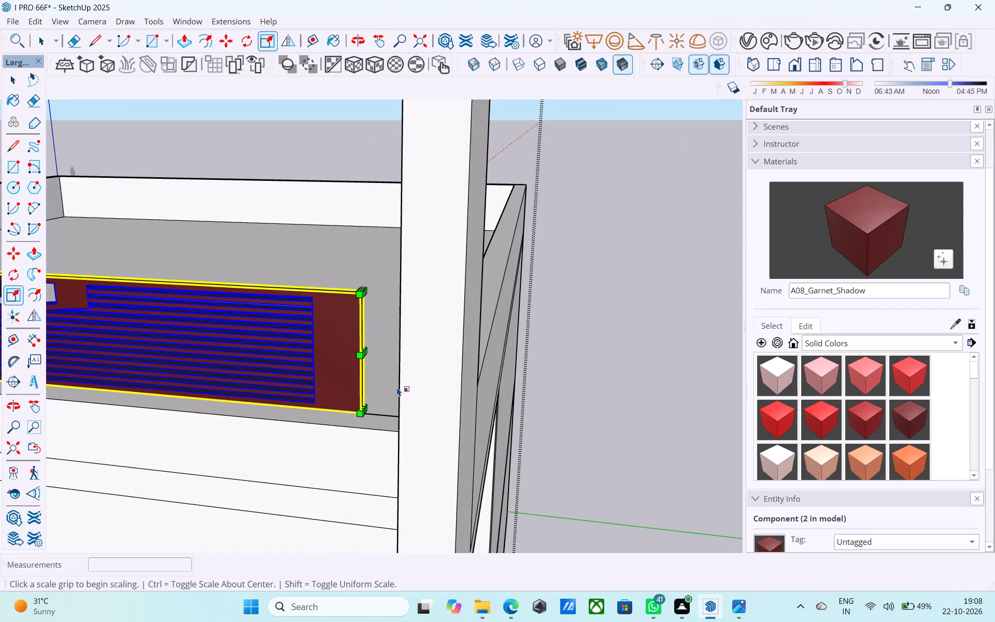
Stretch the terrace railing lengthwise by a factor of about 1.04 to meet the corner pillar, and deselect it.
scroll(396, 387, "up", 3)
left_click(324, 309)
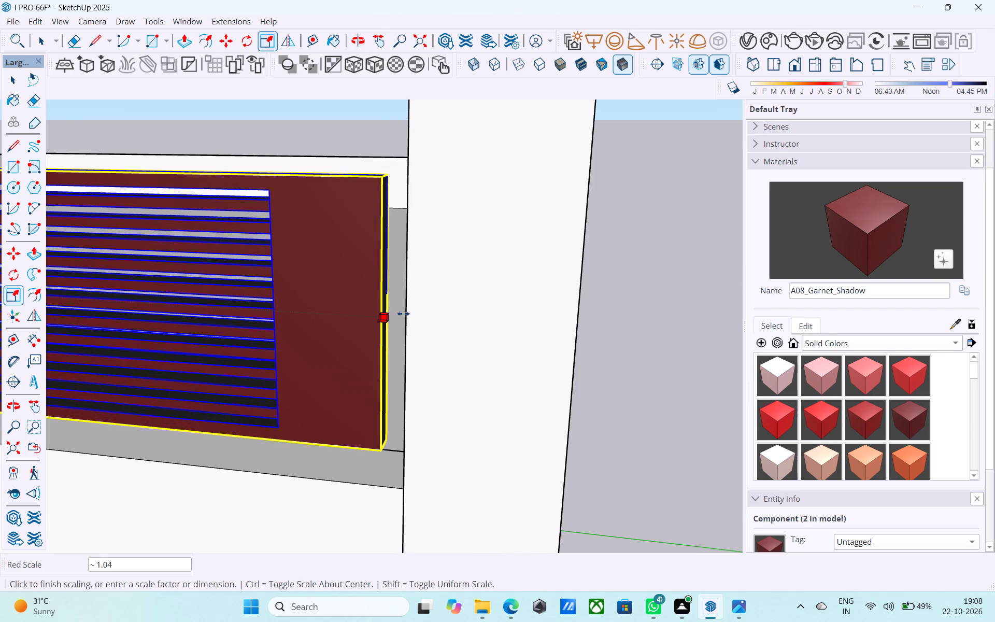
left_click(407, 314)
key("space")
middle_click_drag(408, 314, 487, 304)
scroll(520, 289, "down", 13)
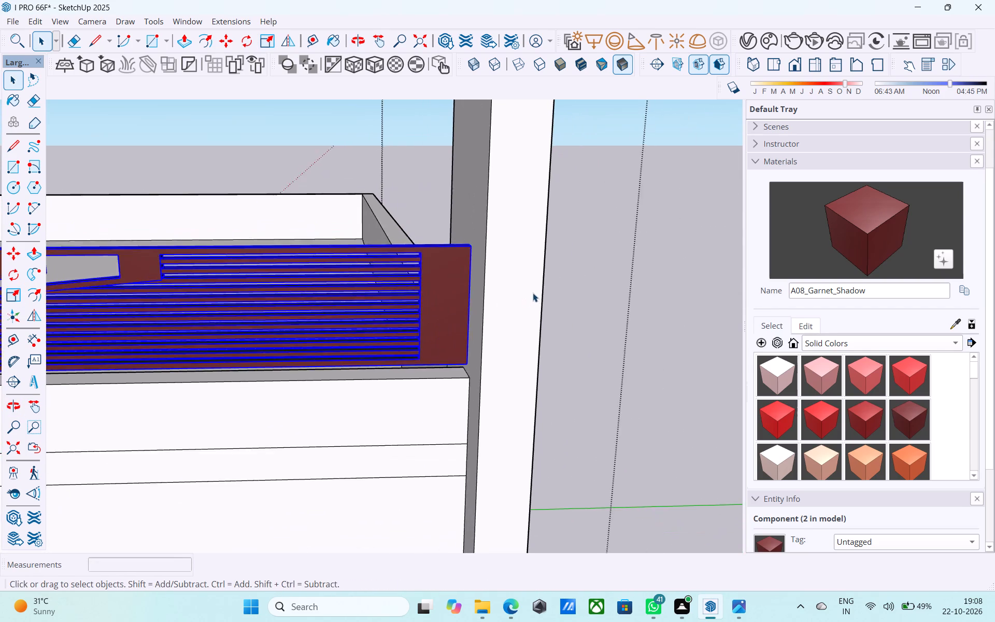
scroll(533, 293, "down", 8)
key("space")
left_click(583, 303)
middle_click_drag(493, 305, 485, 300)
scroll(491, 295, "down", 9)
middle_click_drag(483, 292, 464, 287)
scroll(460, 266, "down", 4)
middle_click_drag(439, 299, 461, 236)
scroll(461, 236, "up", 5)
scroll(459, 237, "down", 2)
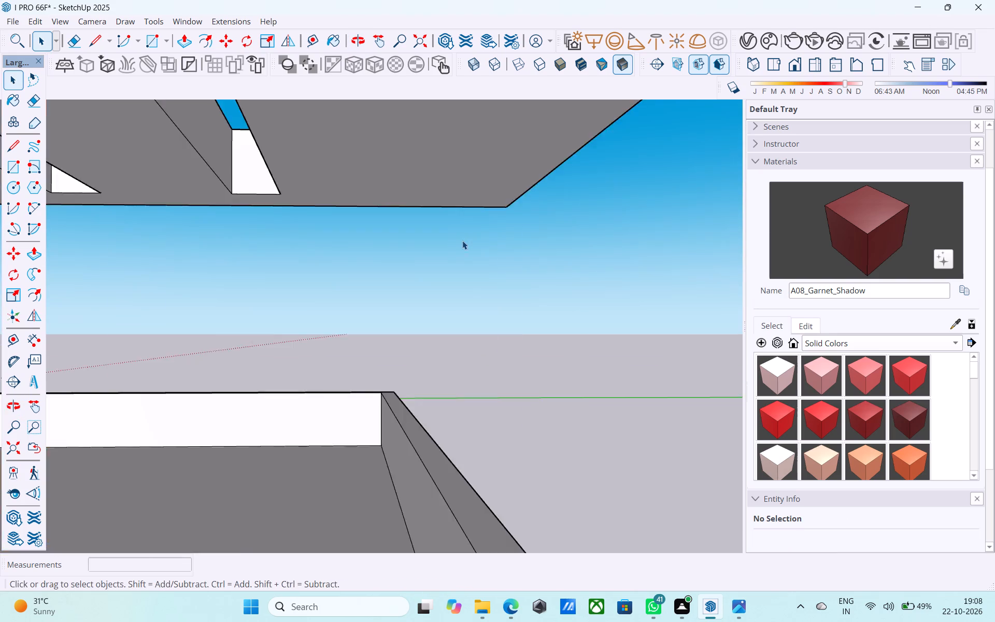
Copy the terrace railing straight down about 10' 7" onto the first-floor balcony parapet, and deselect it.
scroll(462, 241, "down", 3)
middle_click_drag(498, 264, 399, 317)
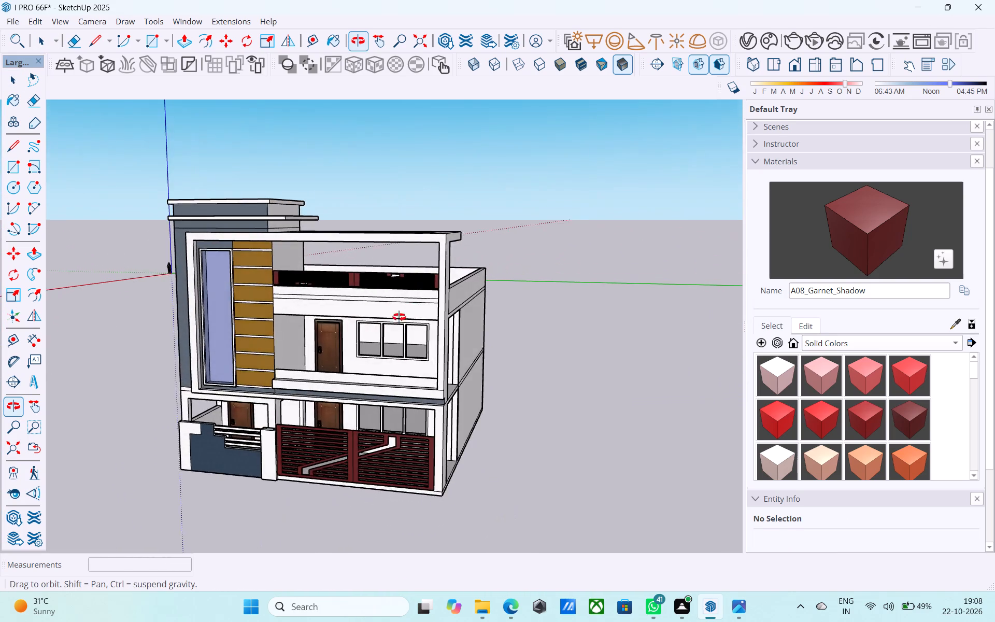
middle_click_drag(399, 317, 286, 337)
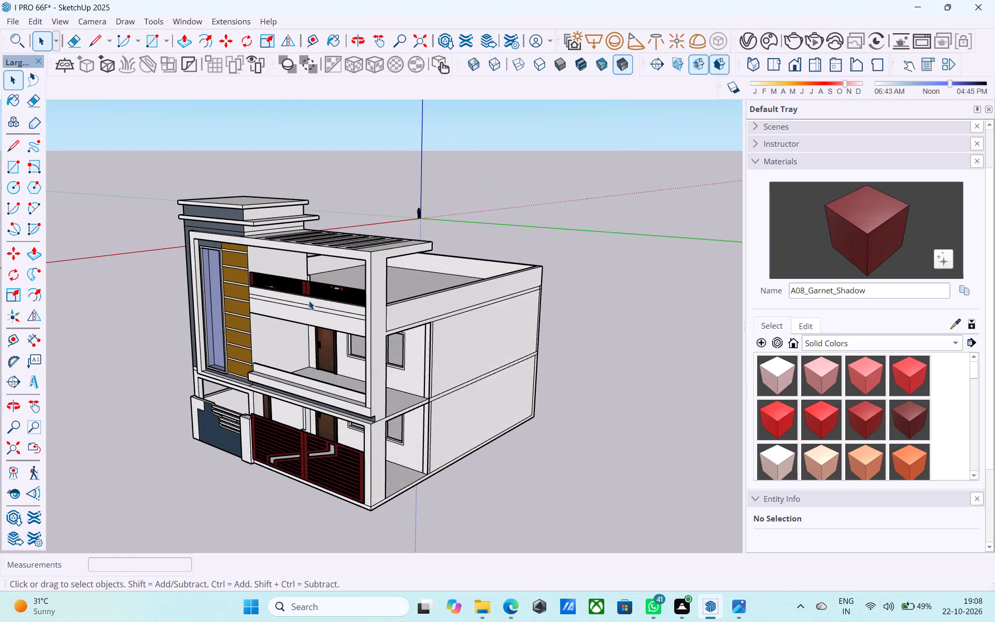
scroll(309, 301, "up", 1)
left_click(312, 284)
double_click(312, 284)
left_click(309, 281)
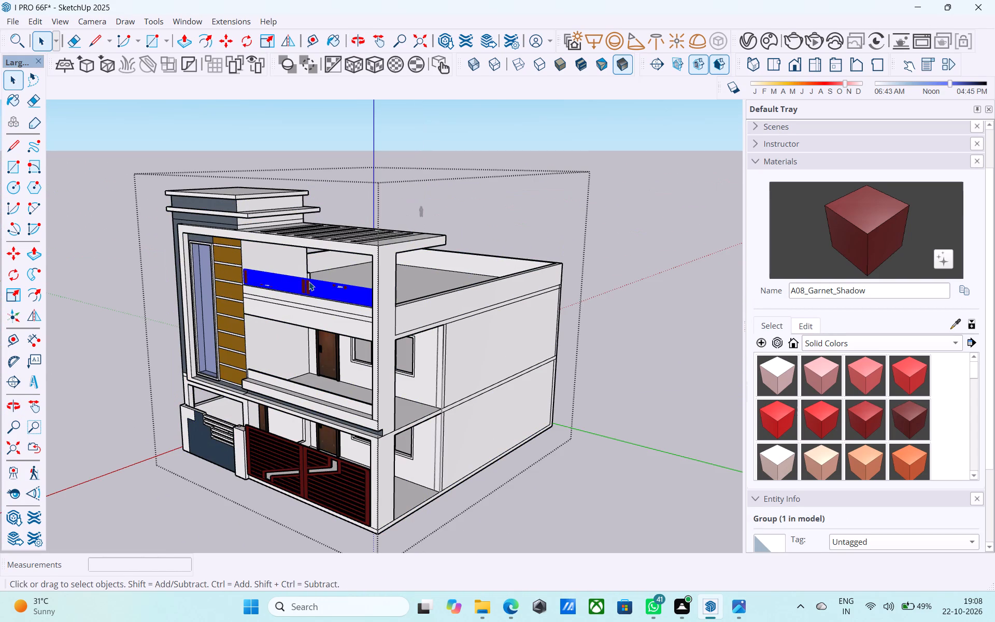
key("m")
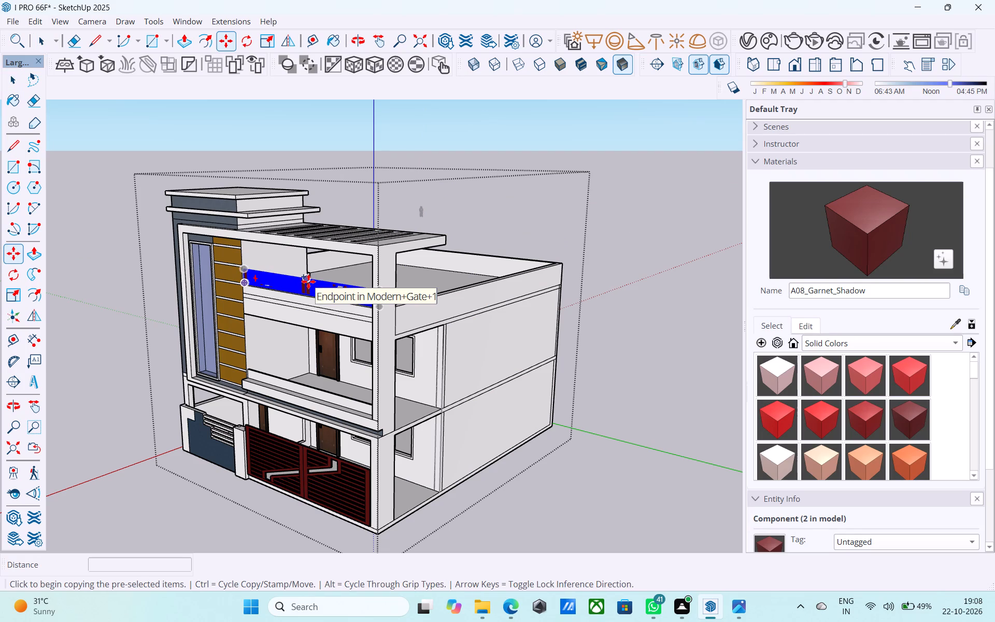
scroll(240, 285, "up", 3)
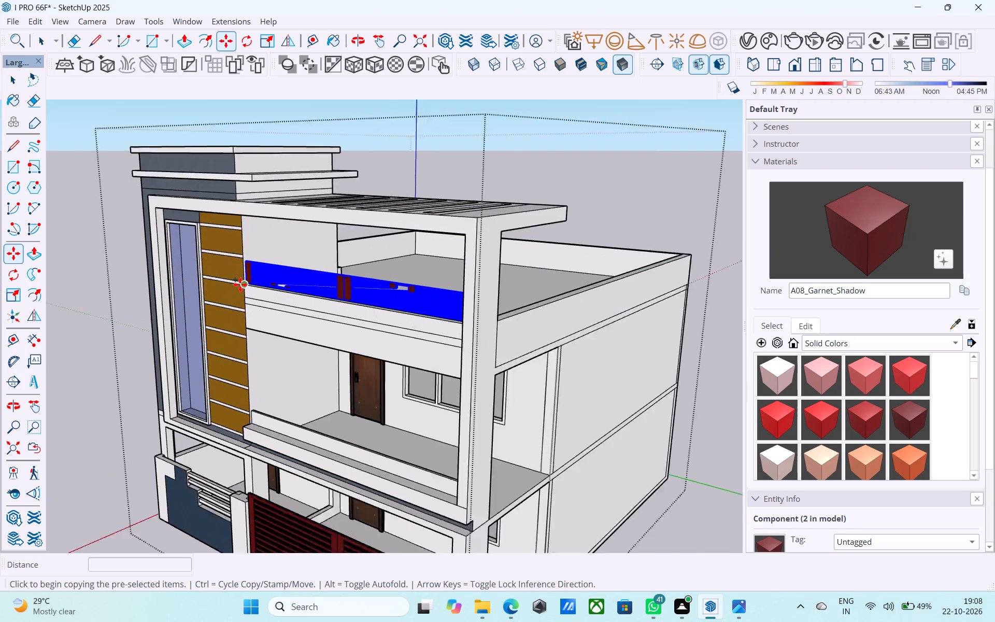
scroll(240, 285, "up", 7)
left_click(252, 245)
middle_click_drag(263, 357, 259, 239)
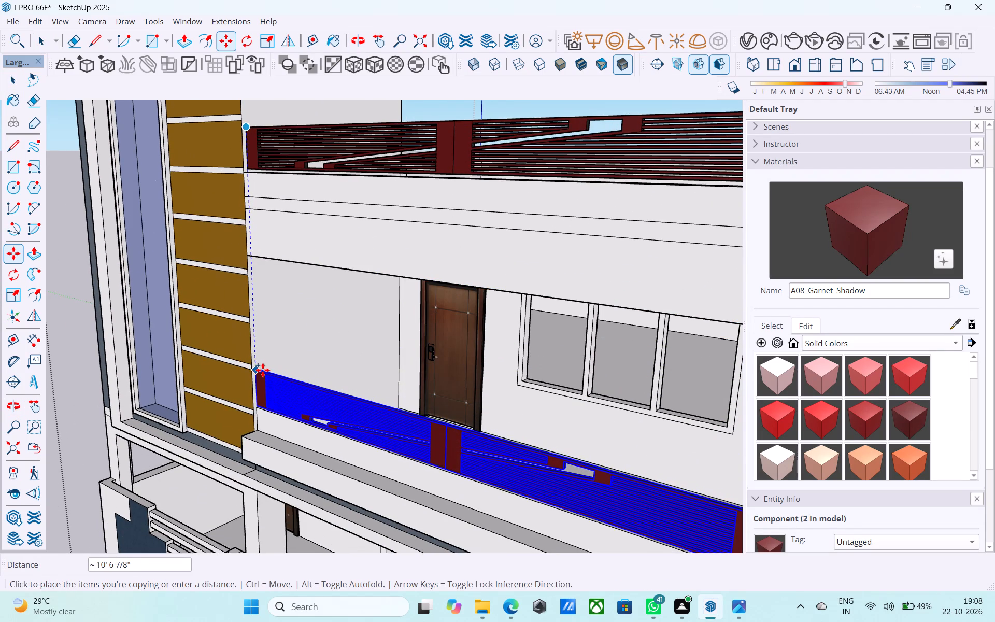
left_click(263, 370)
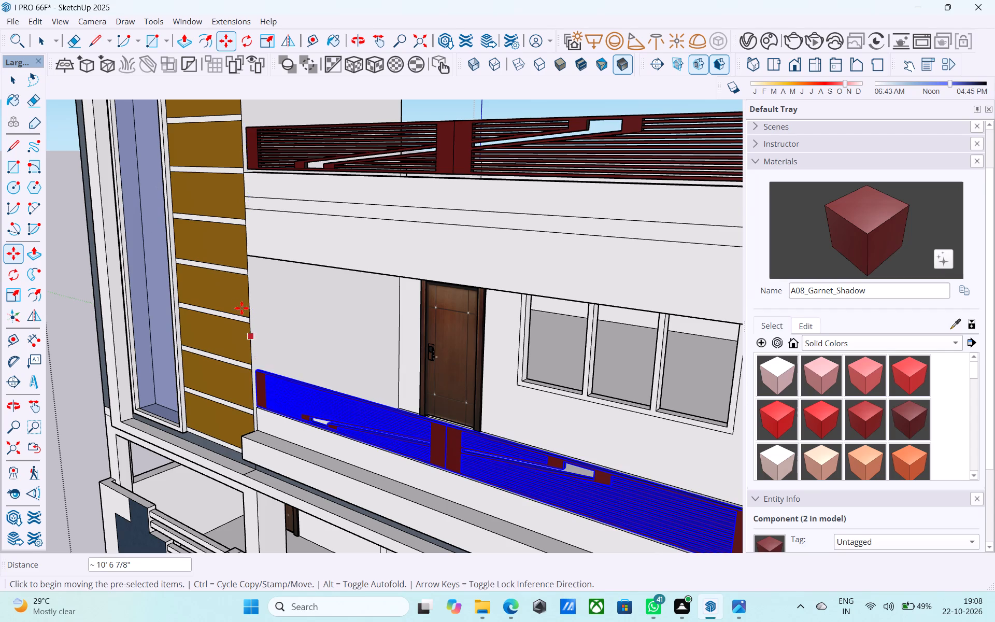
scroll(241, 308, "down", 6)
key("space")
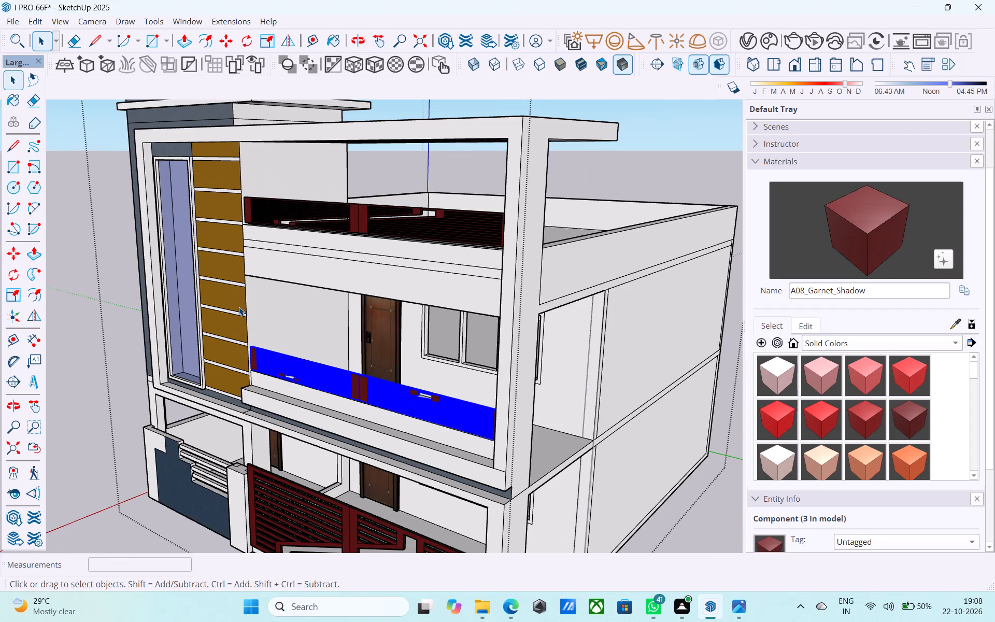
scroll(239, 307, "down", 3)
middle_click_drag(239, 307, 397, 278)
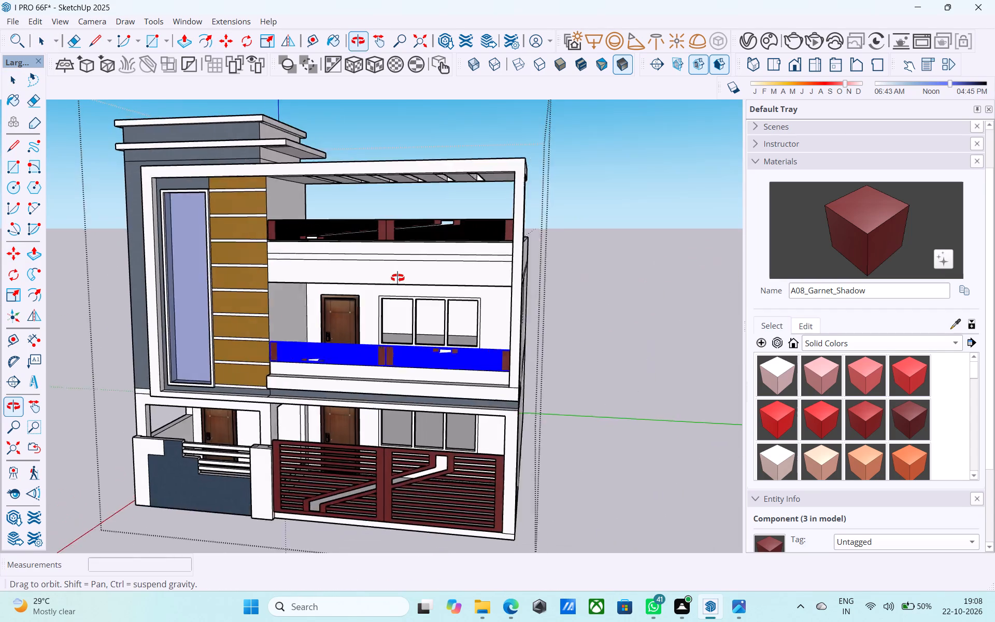
middle_click_drag(397, 278, 431, 277)
left_click(577, 281)
Save the model with the new balcony railing.
middle_click_drag(415, 322, 402, 319)
key("ctrl+s")
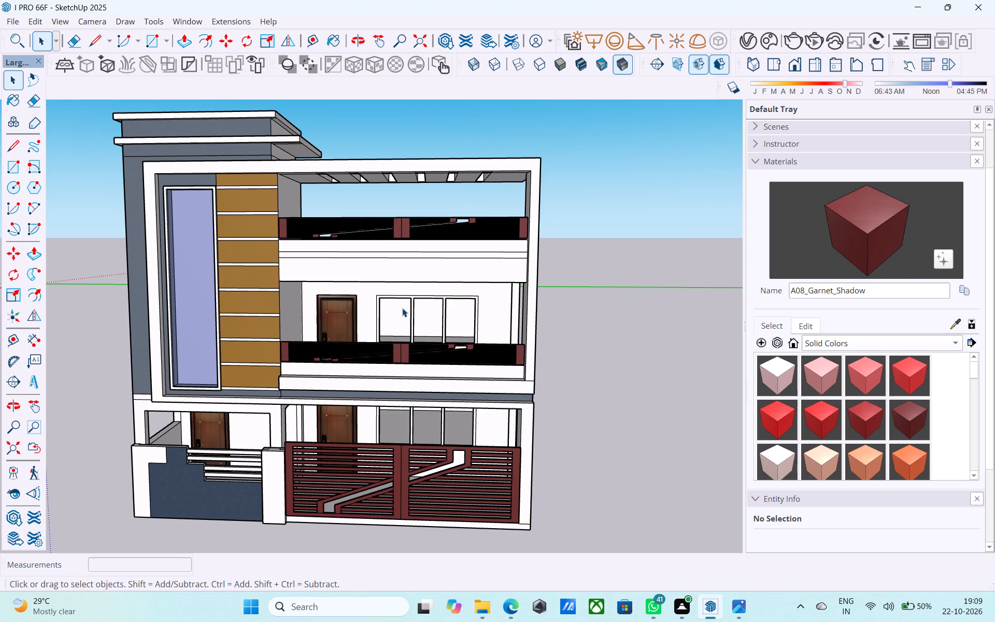
Examine the house's front and side elevations, checking the two railings, the roof slots and the gate.
middle_click_drag(391, 293, 387, 287)
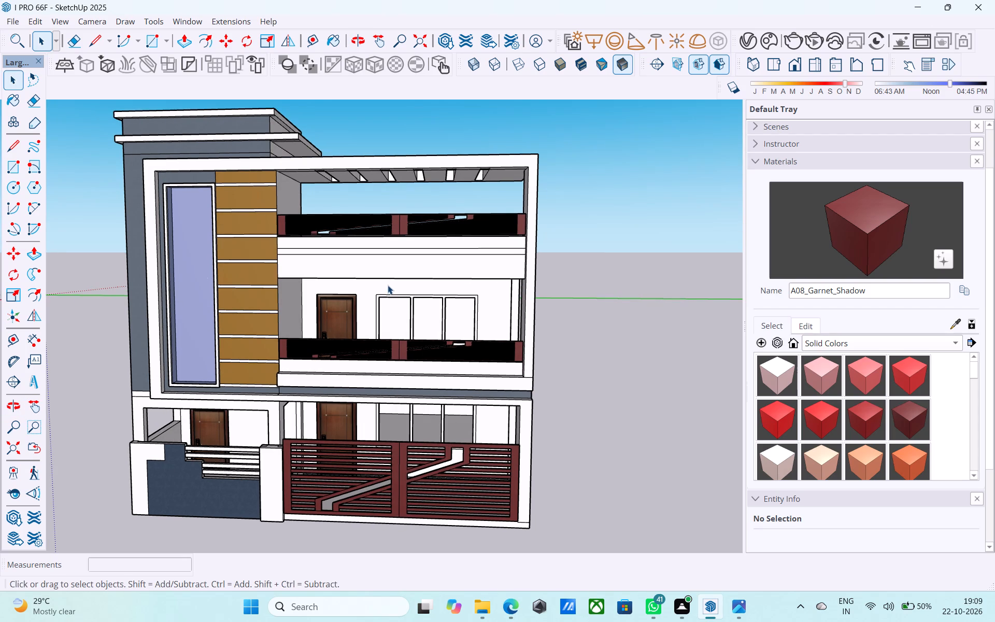
middle_click_drag(388, 285, 389, 280)
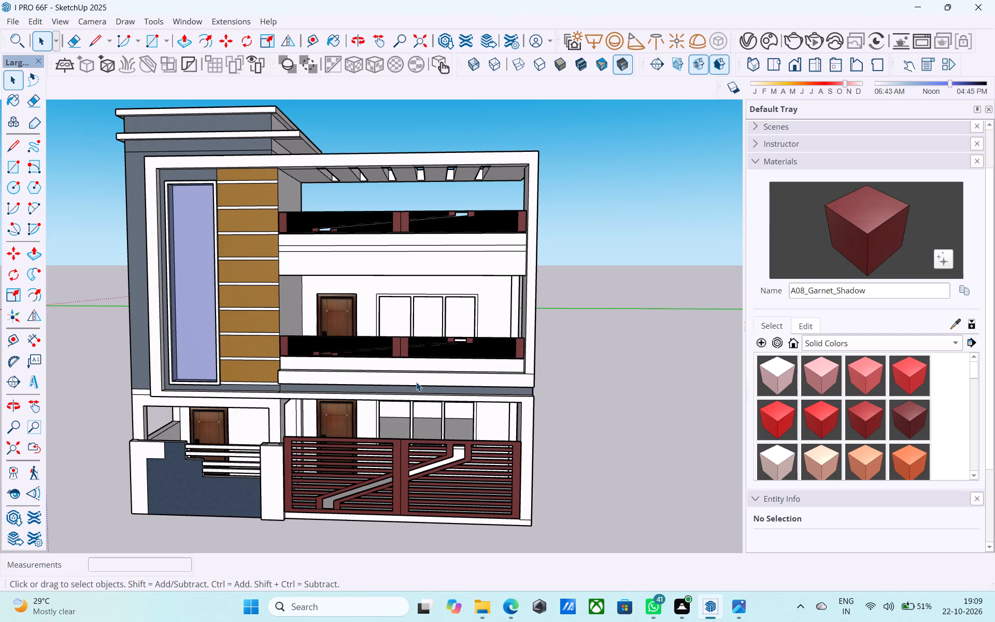
scroll(431, 363, "down", 5)
middle_click_drag(431, 363, 297, 358)
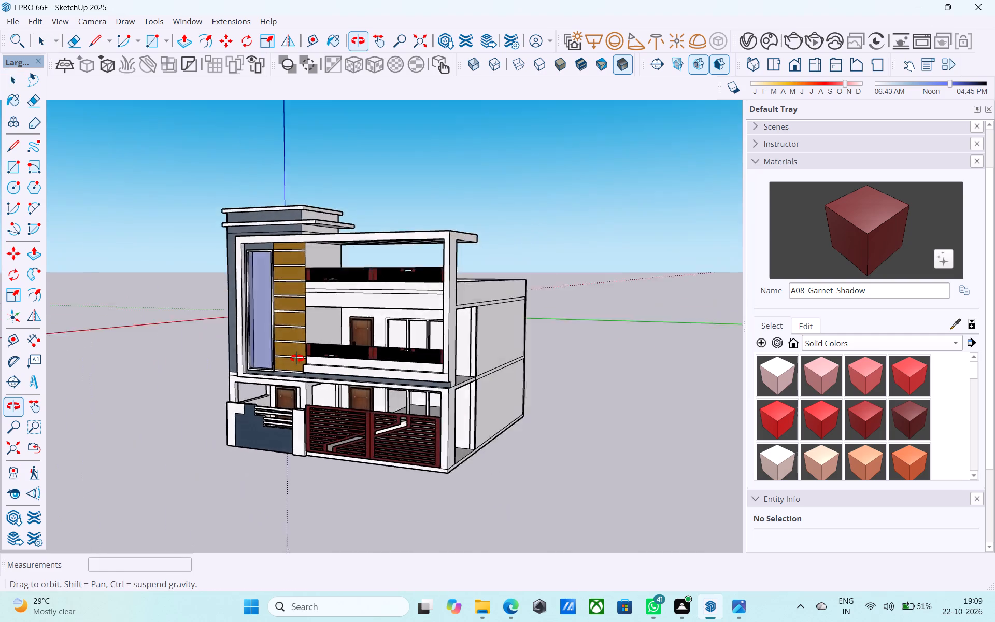
middle_click_drag(297, 358, 221, 359)
middle_click_drag(384, 313, 291, 331)
scroll(311, 347, "up", 5)
middle_click_drag(329, 371, 296, 365)
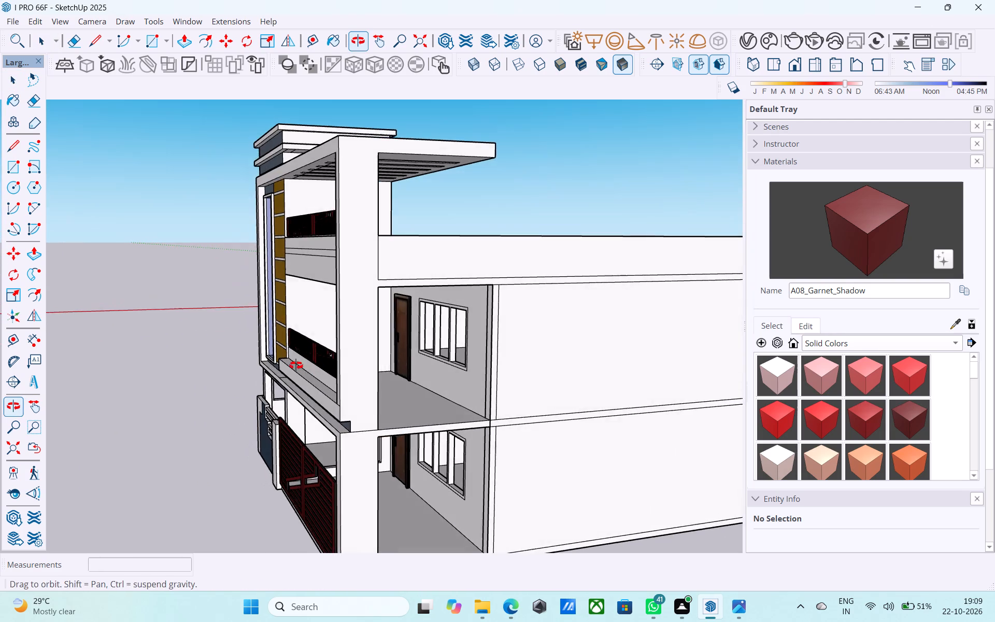
middle_click_drag(296, 365, 296, 365)
scroll(345, 350, "down", 4)
middle_click_drag(342, 354, 680, 338)
scroll(443, 343, "up", 5)
scroll(563, 309, "down", 6)
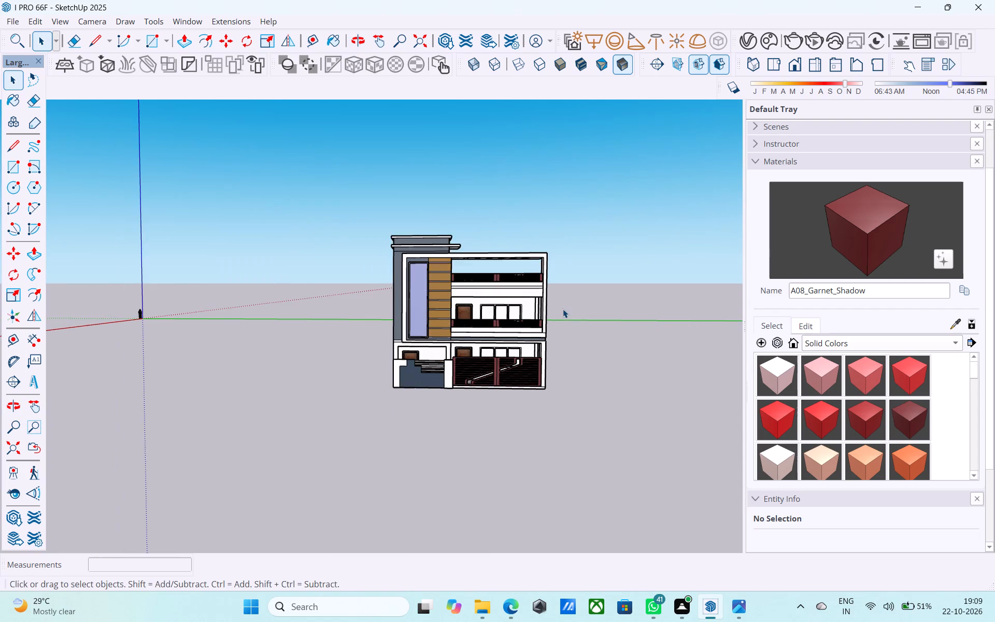
middle_click_drag(563, 309, 550, 311)
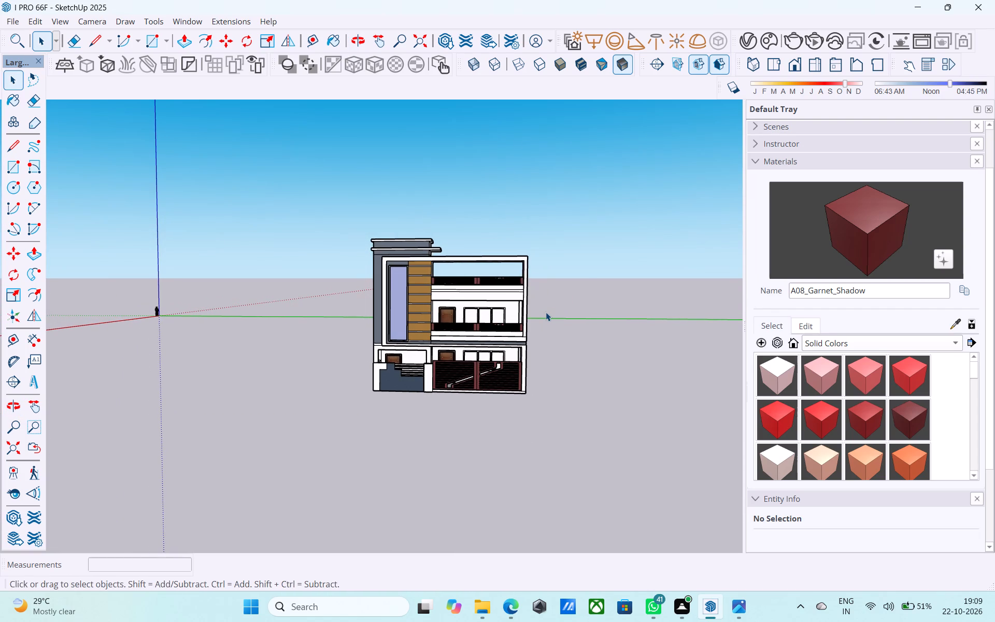
middle_click_drag(545, 312, 531, 315)
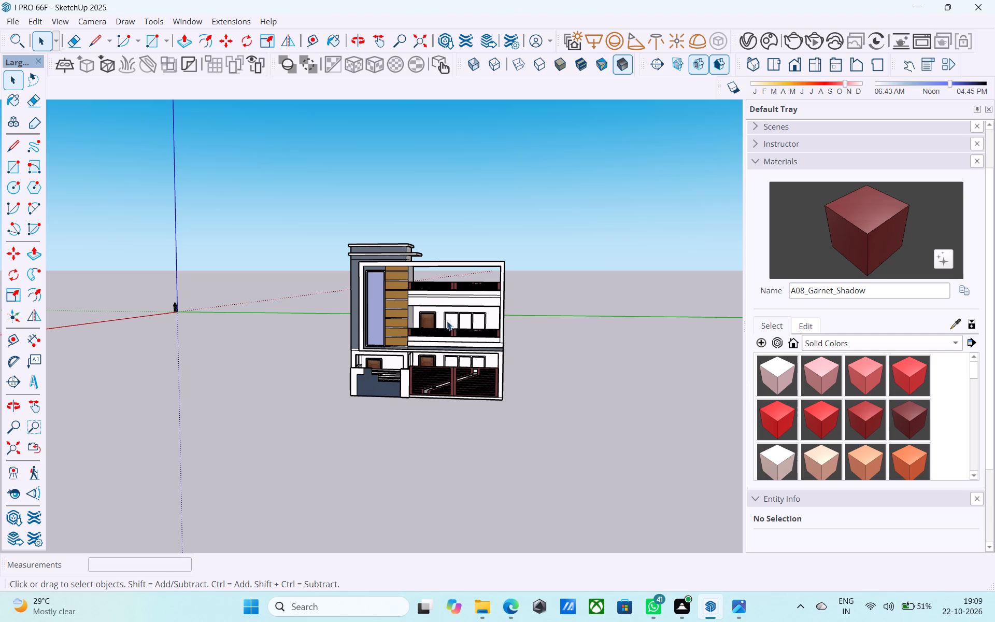
middle_click_drag(432, 343, 668, 400)
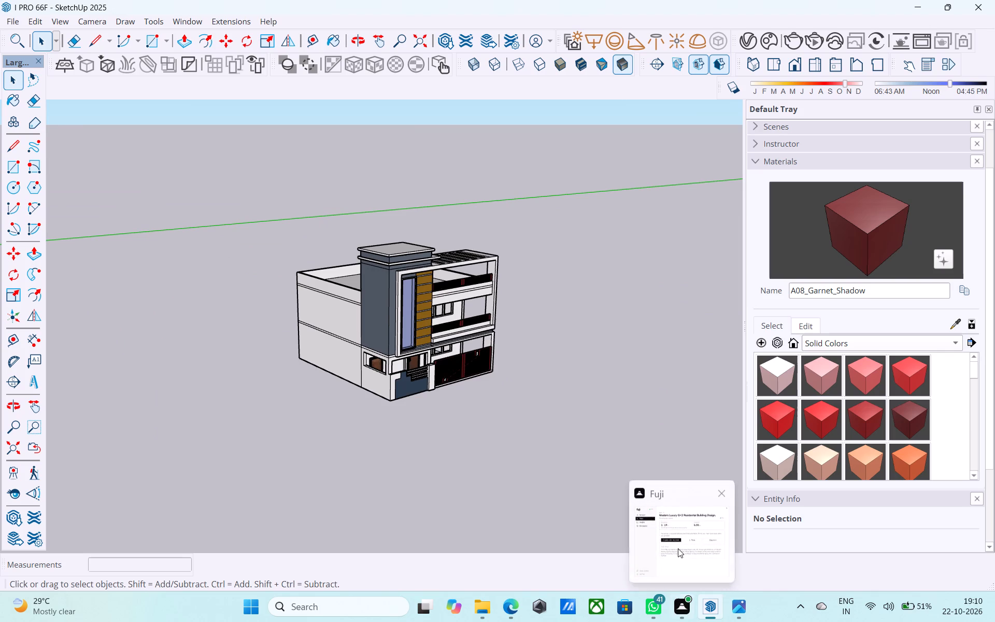
scroll(515, 323, "down", 2)
middle_click_drag(515, 322, 251, 321)
scroll(406, 381, "up", 9)
middle_click_drag(401, 389, 462, 358, "shift")
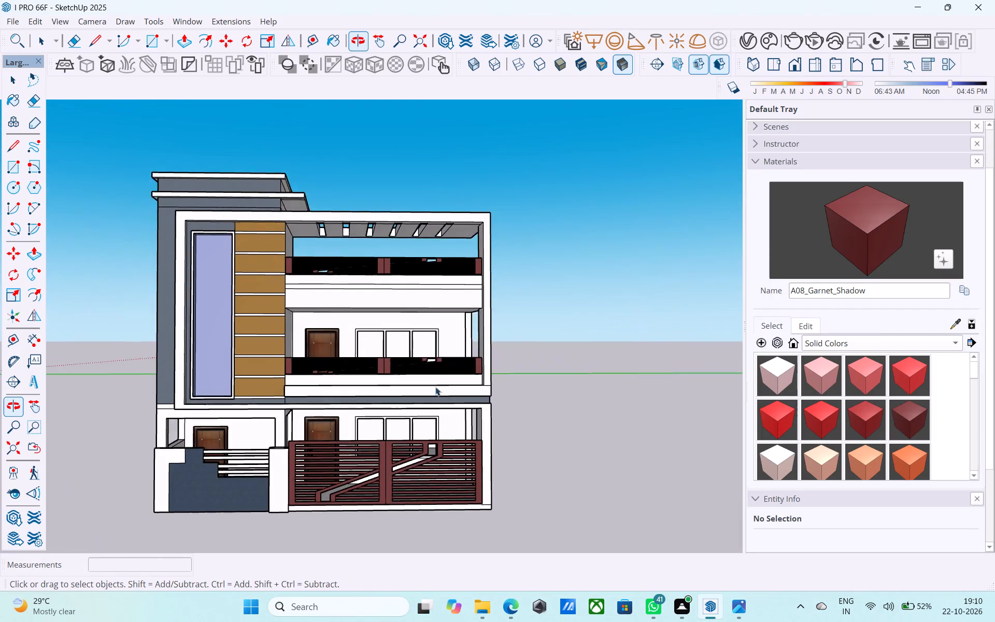
scroll(424, 396, "up", 4)
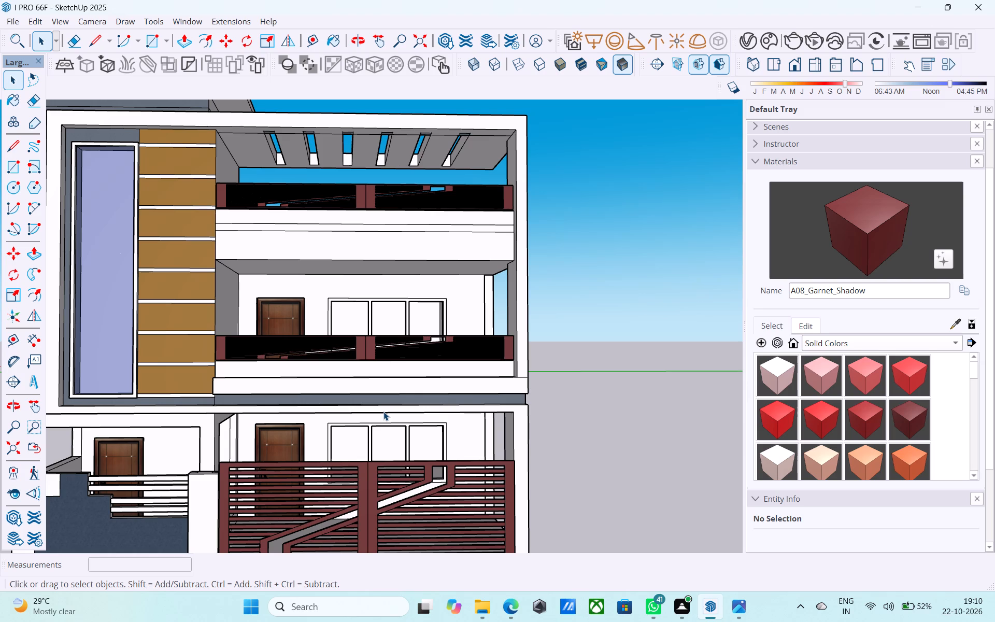
scroll(383, 412, "up", 4)
scroll(377, 413, "down", 3)
middle_click_drag(371, 415, 430, 422, "shift")
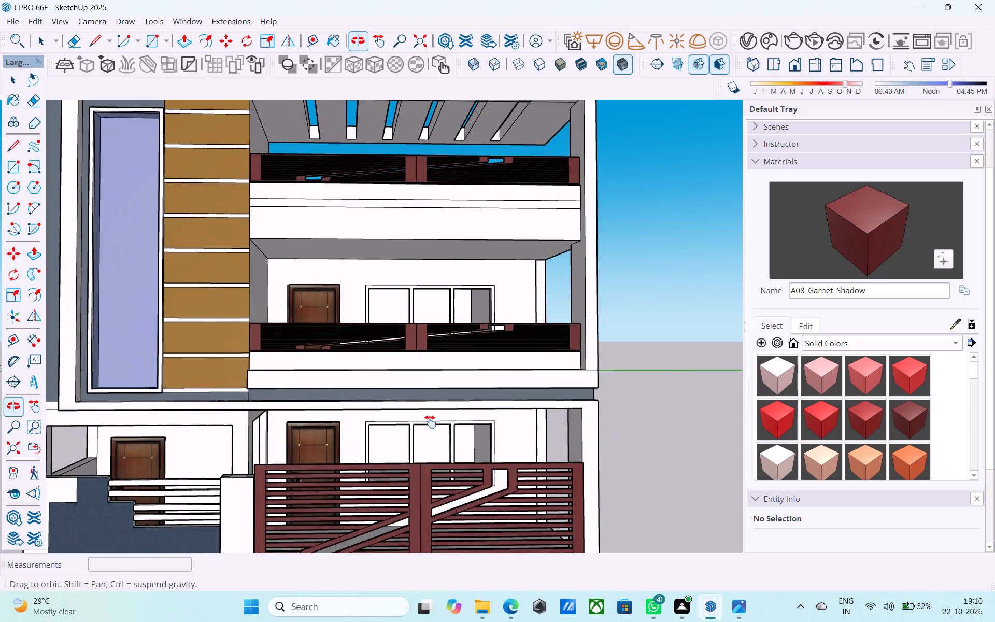
middle_click_drag(430, 422, 434, 437, "shift")
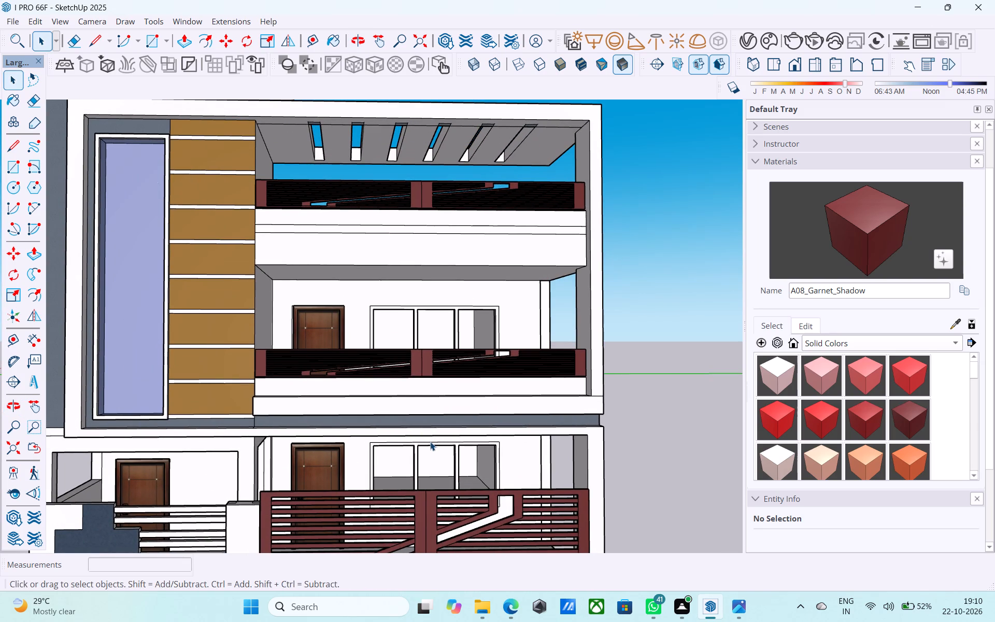
scroll(430, 442, "down", 2)
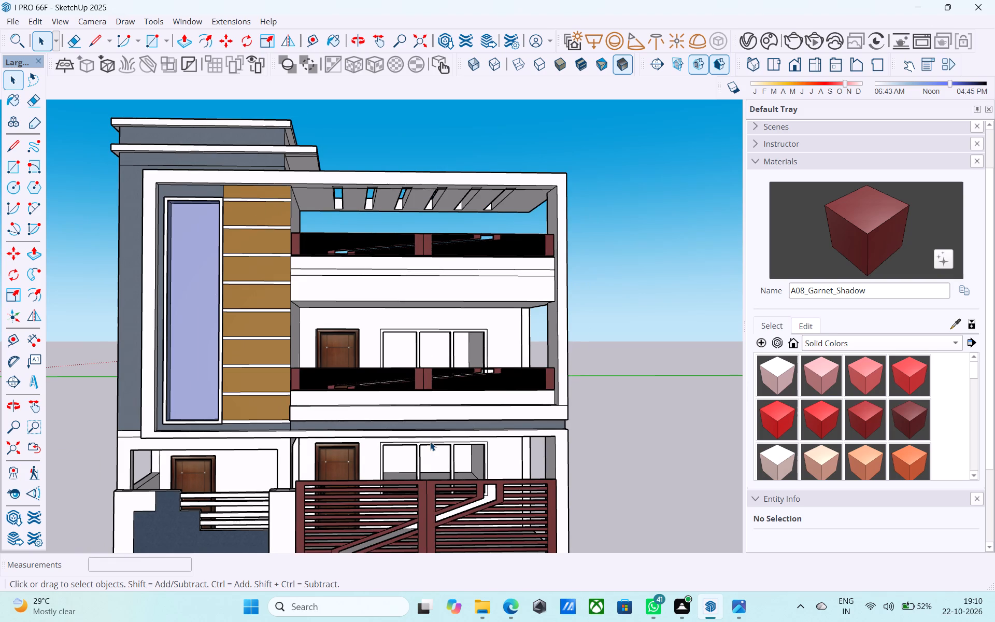
scroll(430, 442, "down", 1)
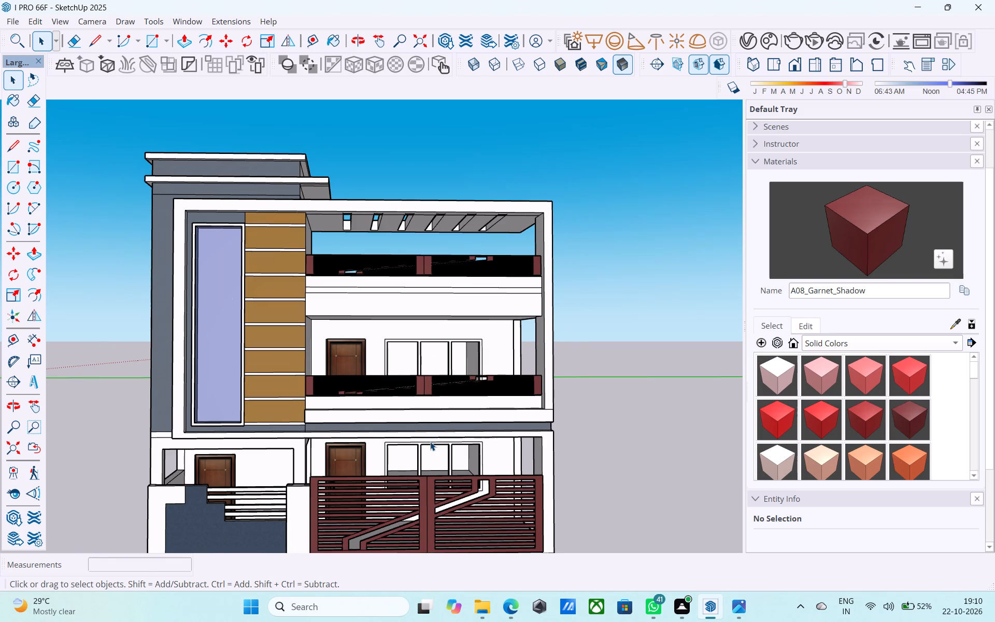
middle_click_drag(431, 444, 429, 460)
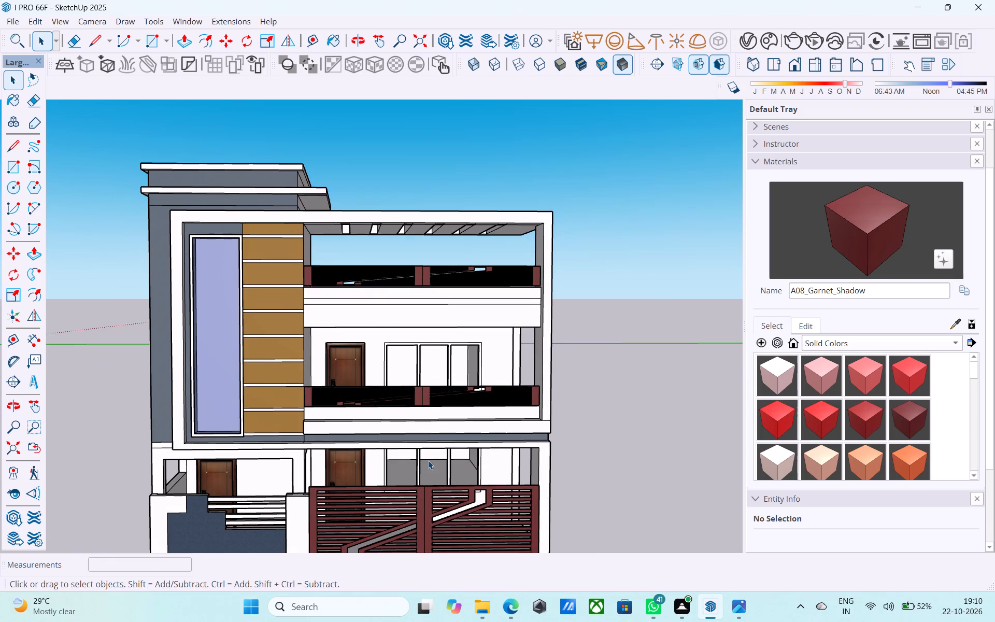
middle_click(427, 457)
scroll(425, 459, "down", 1)
Save the model again.
key("ctrl+s")
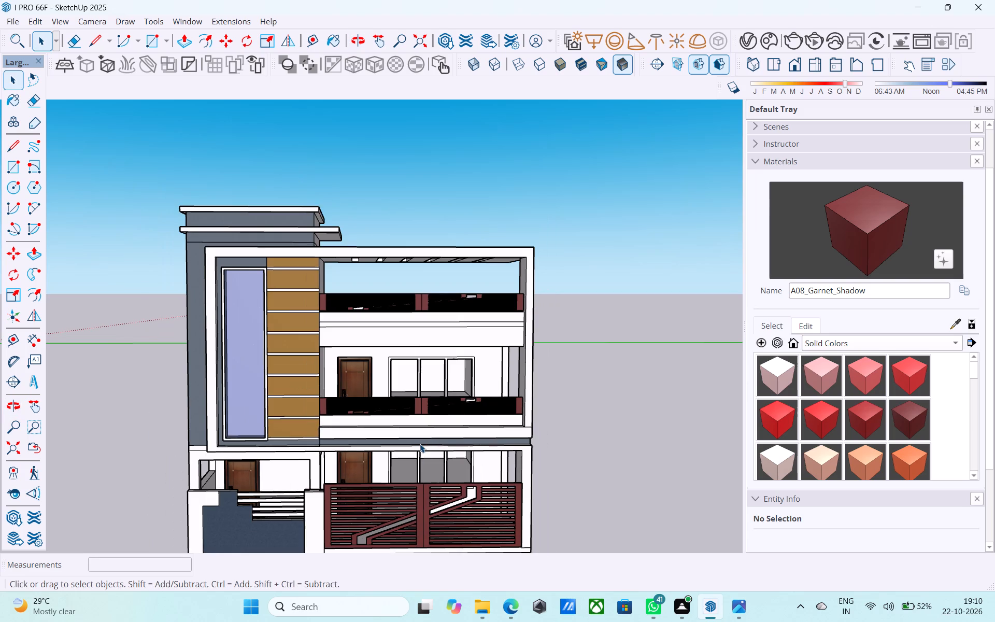
Copy the bottom edge of the first-floor corner pillar's inner face 2' upward along the pillar at the balcony's open side.
middle_click_drag(420, 444, 411, 439)
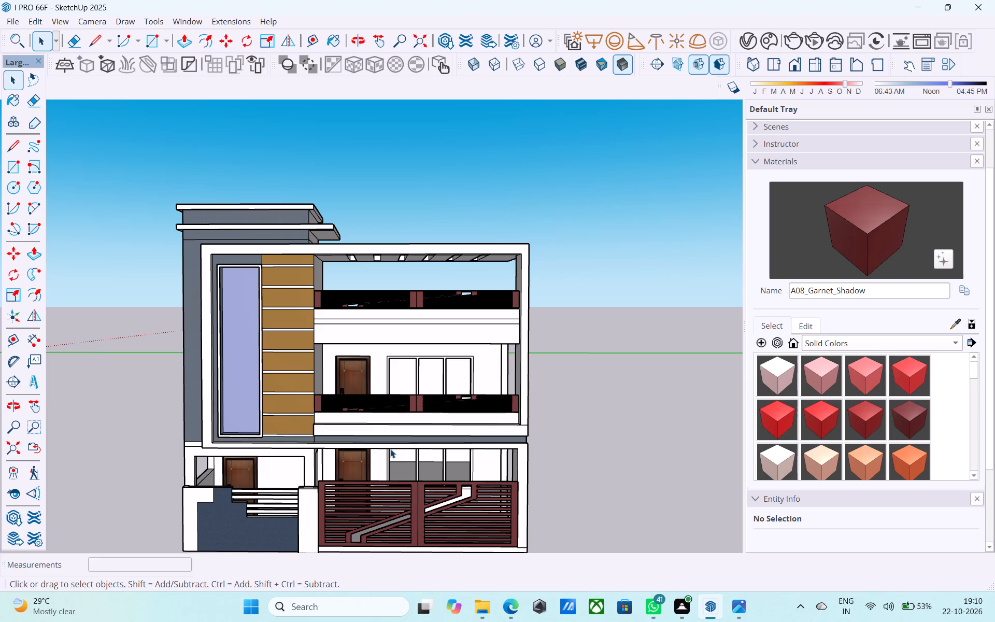
scroll(390, 449, "down", 4)
middle_click_drag(389, 449, 247, 485)
scroll(488, 402, "down", 3)
middle_click_drag(486, 404, 251, 418)
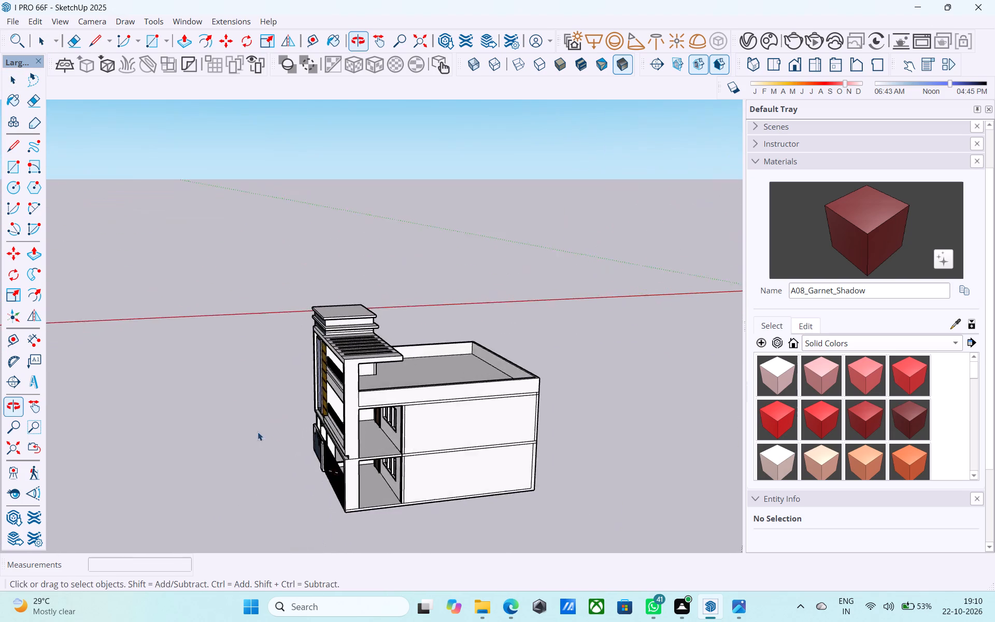
scroll(271, 441, "up", 7)
middle_click_drag(436, 434, 229, 443)
scroll(303, 489, "up", 8)
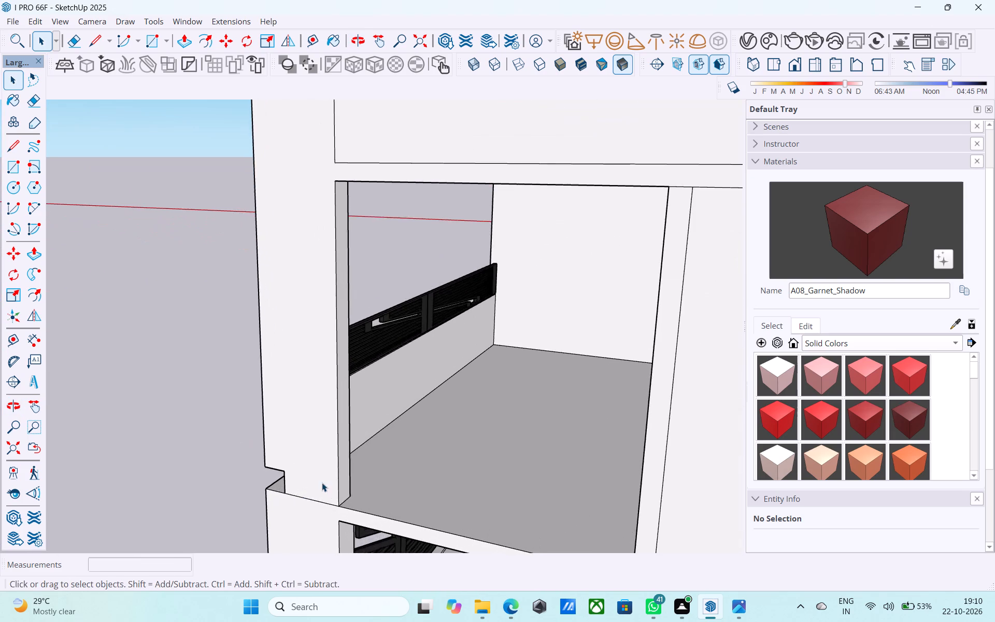
middle_click_drag(323, 479, 353, 479)
scroll(339, 437, "down", 3)
middle_click_drag(333, 433, 307, 429)
scroll(333, 493, "up", 7)
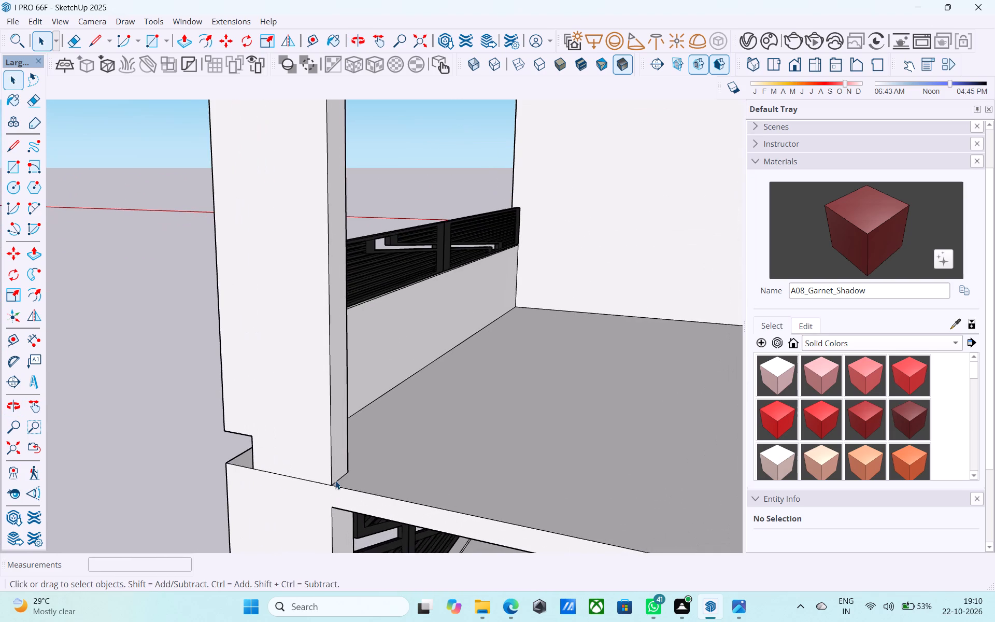
left_click(338, 480)
double_click(338, 480)
left_click(337, 480)
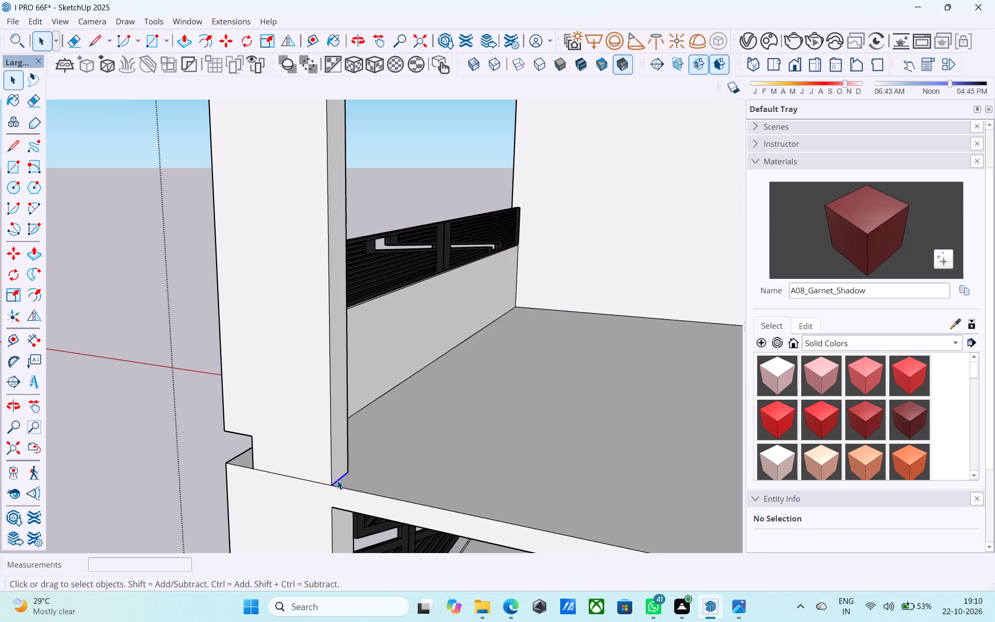
key("m")
left_click(332, 484)
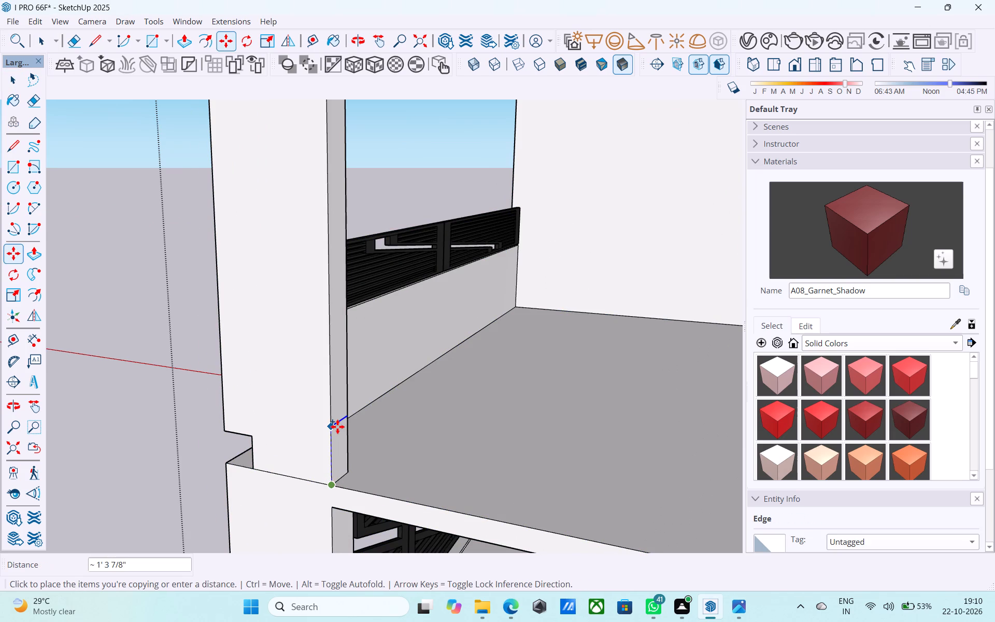
type("2'")
key("Return")
key("space")
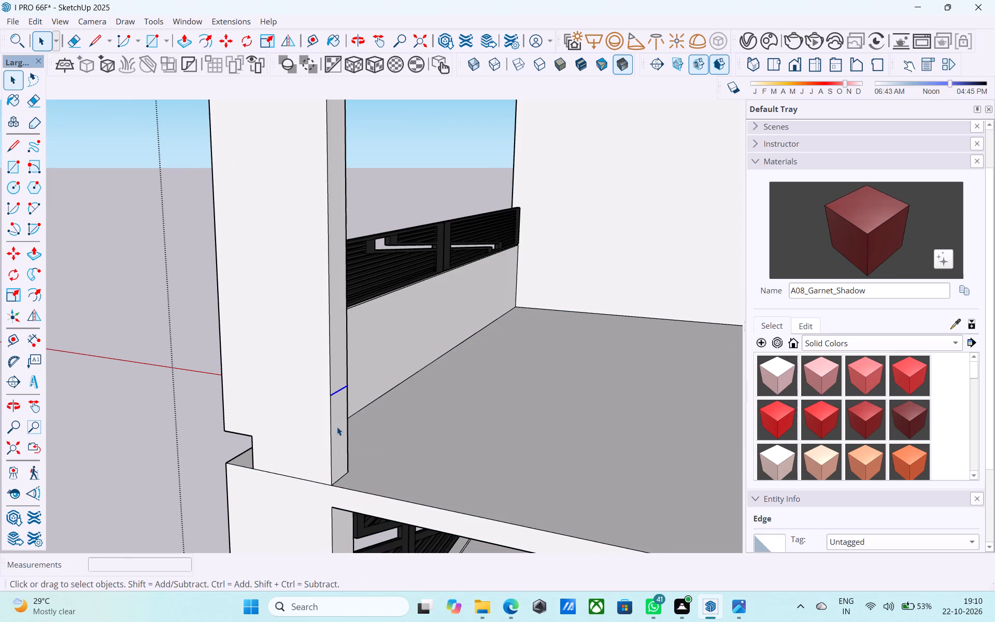
Push/Pull the pillar face below the new edge 8' 9" across the balcony's open side to form a low side parapet.
left_click(337, 427)
key("p")
left_click(337, 427)
middle_click_drag(364, 431, 711, 408)
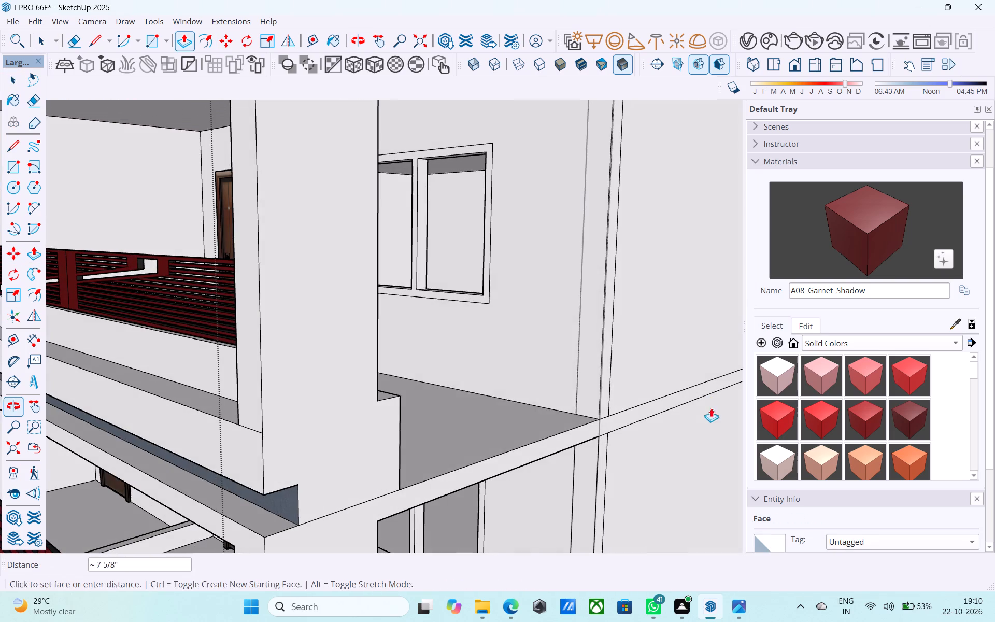
left_click(598, 268)
scroll(569, 348, "down", 12)
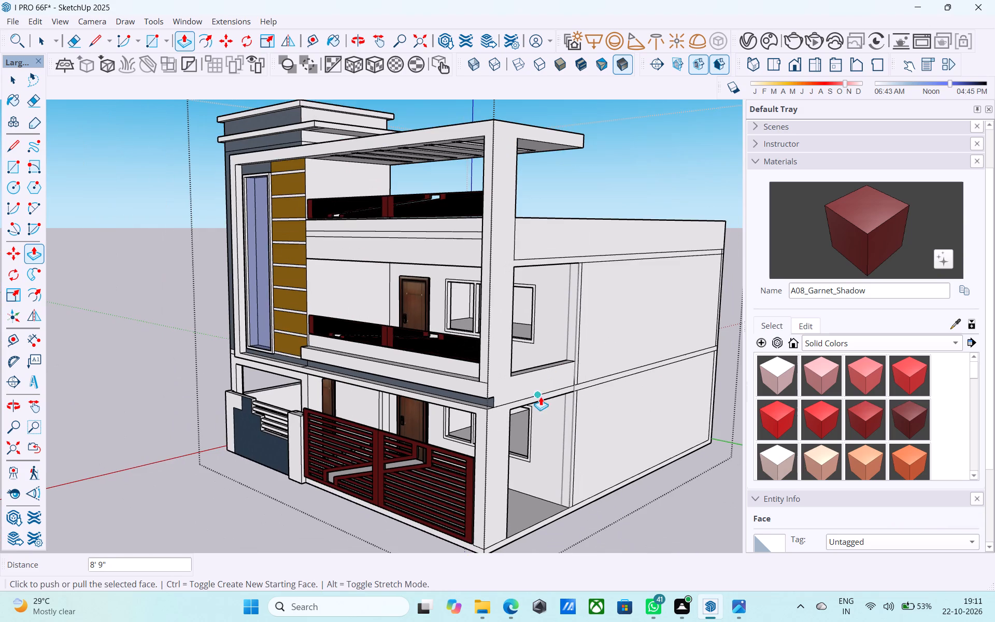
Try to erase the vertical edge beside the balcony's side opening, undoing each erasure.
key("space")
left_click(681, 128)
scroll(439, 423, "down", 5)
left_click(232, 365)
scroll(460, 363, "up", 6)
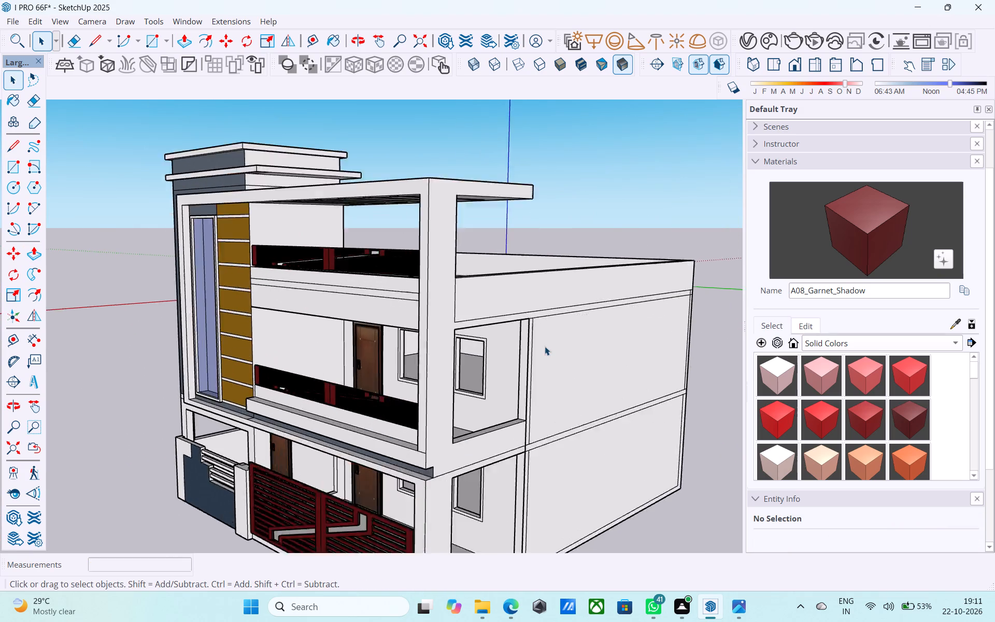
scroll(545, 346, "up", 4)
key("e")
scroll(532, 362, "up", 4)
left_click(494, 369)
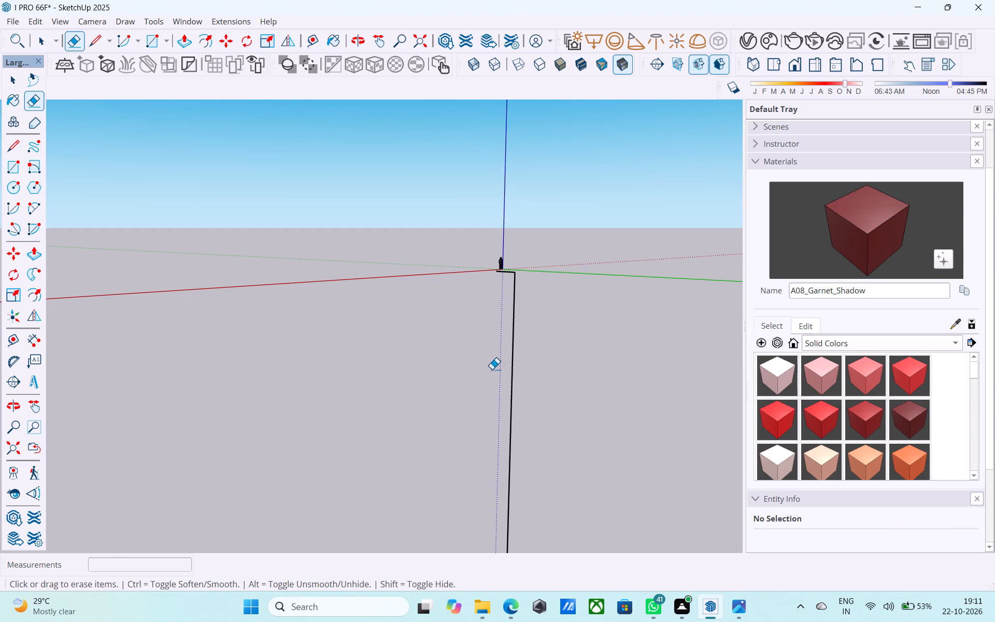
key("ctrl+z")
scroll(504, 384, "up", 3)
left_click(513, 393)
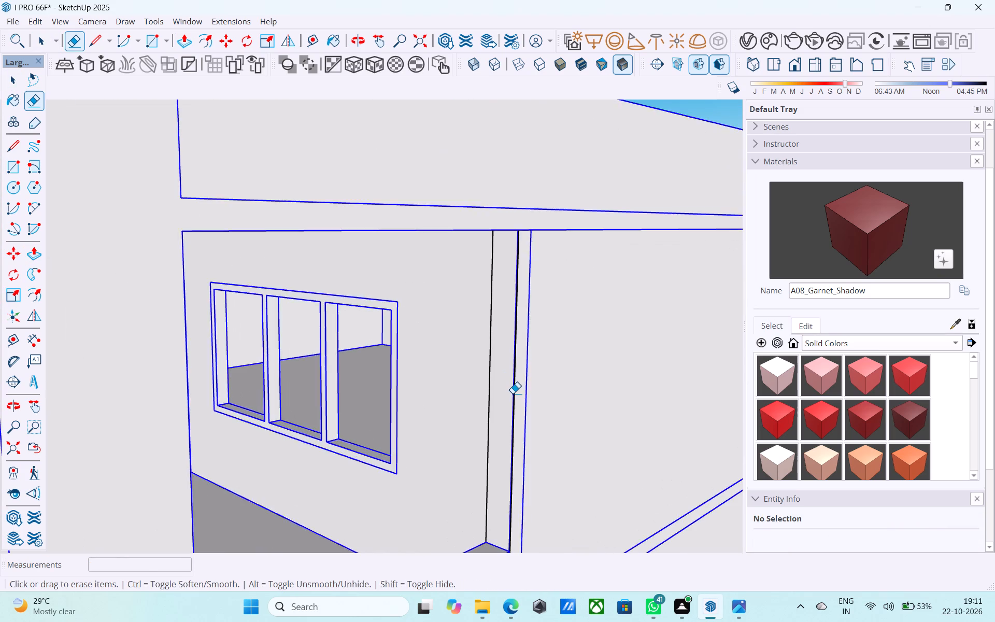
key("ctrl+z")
Delete the loose vertical edges beside the first-floor and ground-floor side openings.
key("space")
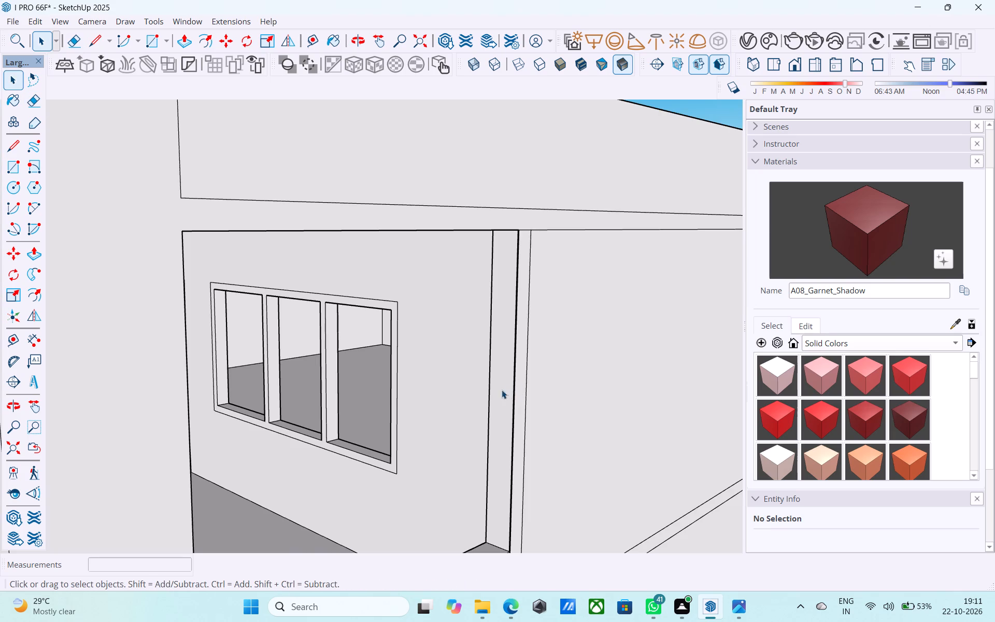
left_click(488, 385)
key("Delete")
scroll(494, 352, "down", 6)
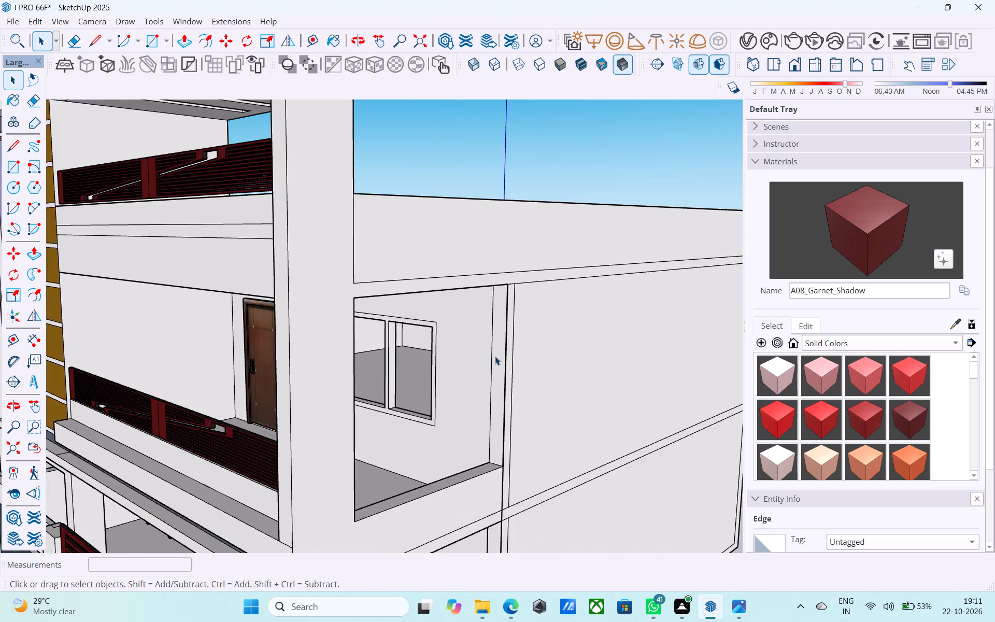
scroll(497, 416, "down", 5)
scroll(511, 513, "up", 7)
left_click(471, 491)
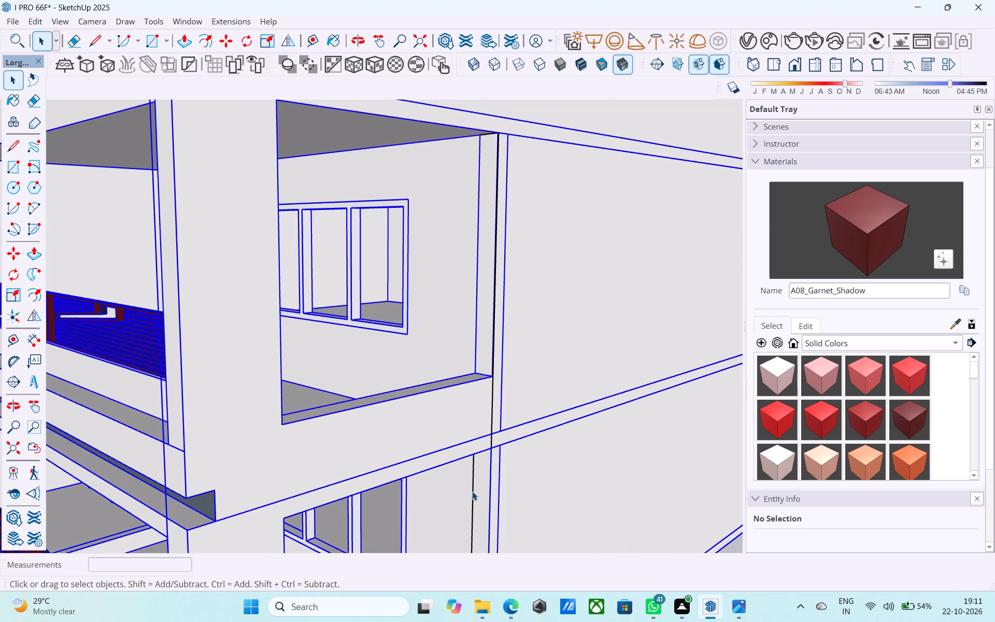
left_click(472, 491)
key("Delete")
Draw a horizontal line across the narrow front face of the grey stair tower, a little above its base.
scroll(478, 472, "down", 10)
middle_click_drag(478, 472, 577, 419)
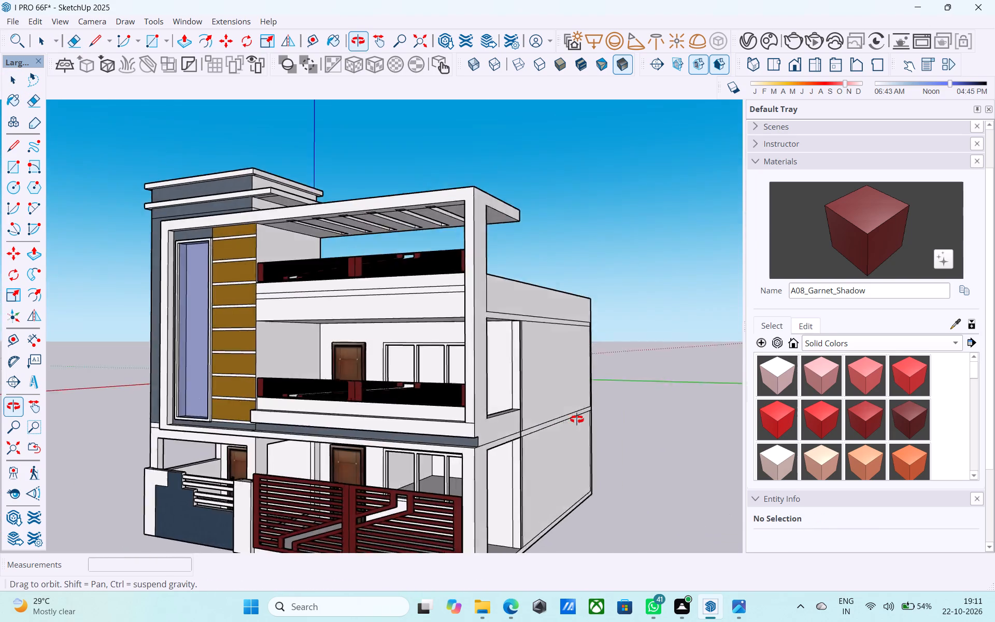
middle_click_drag(577, 419, 673, 468)
middle_click_drag(582, 442, 588, 420)
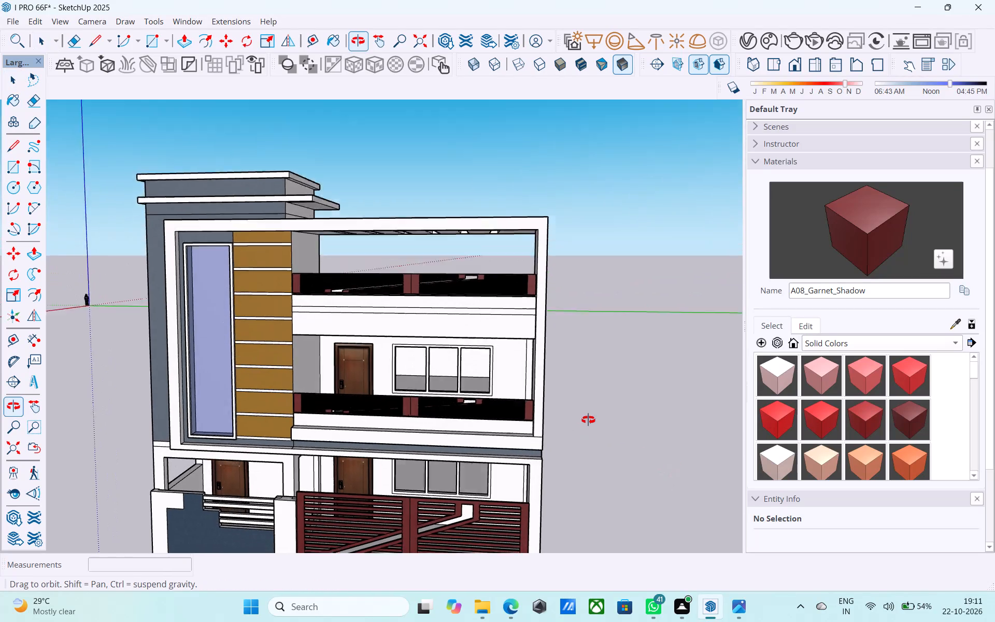
middle_click_drag(588, 420, 599, 415)
scroll(599, 415, "down", 2)
middle_click_drag(408, 405, 611, 416)
scroll(349, 428, "up", 10)
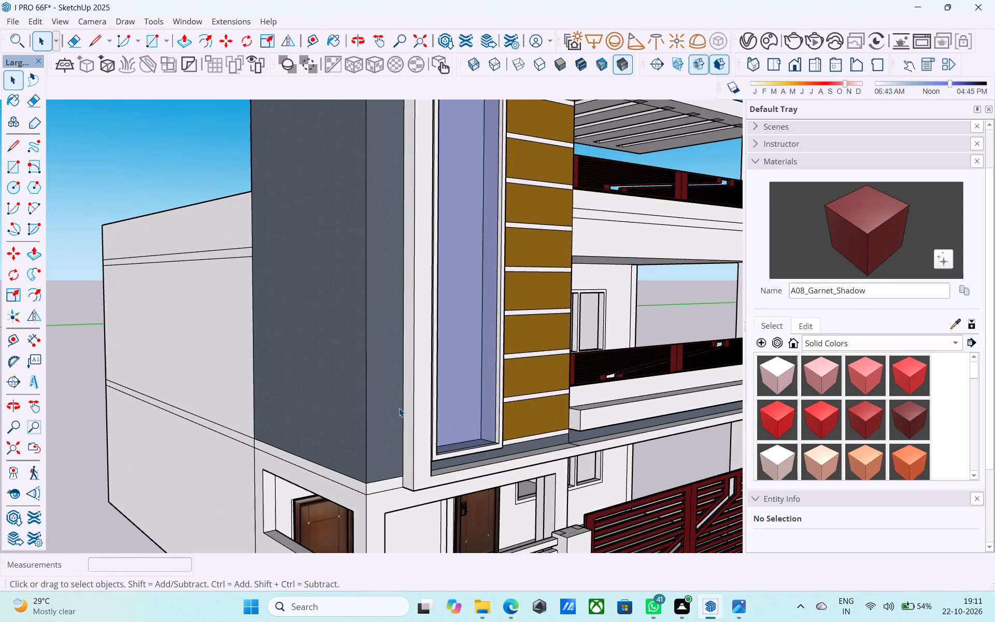
middle_click_drag(399, 408, 392, 411)
key("l")
scroll(392, 411, "up", 1)
key("space")
double_click(385, 412)
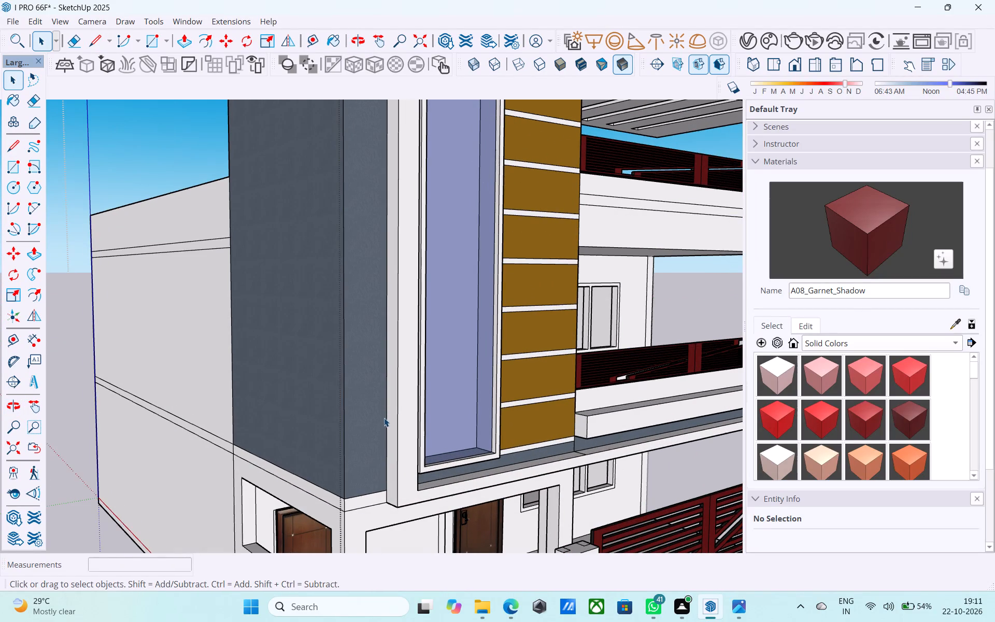
scroll(383, 420, "up", 4)
key("l")
left_click(387, 425)
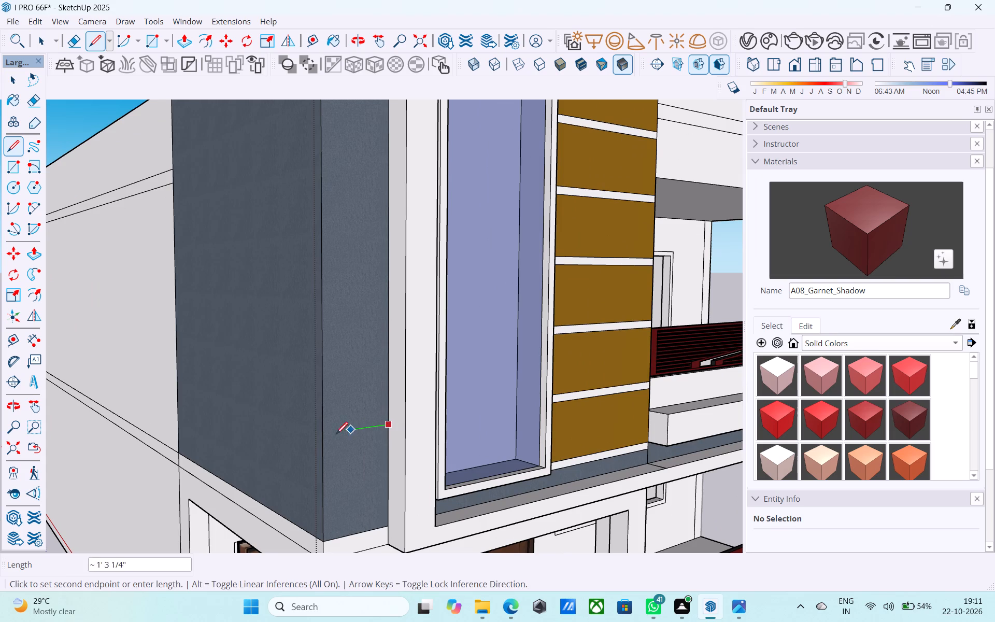
left_click(323, 437)
Continue the horizontal line from the tower's corner across its wide side face to the far edge.
left_click(324, 439)
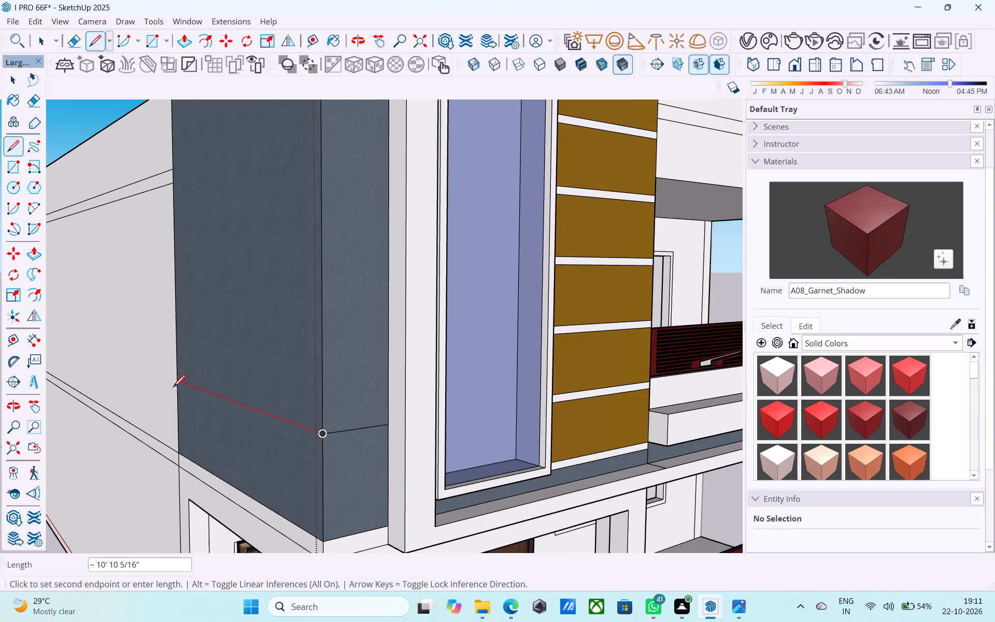
middle_click_drag(172, 383, 481, 389)
scroll(359, 380, "down", 7)
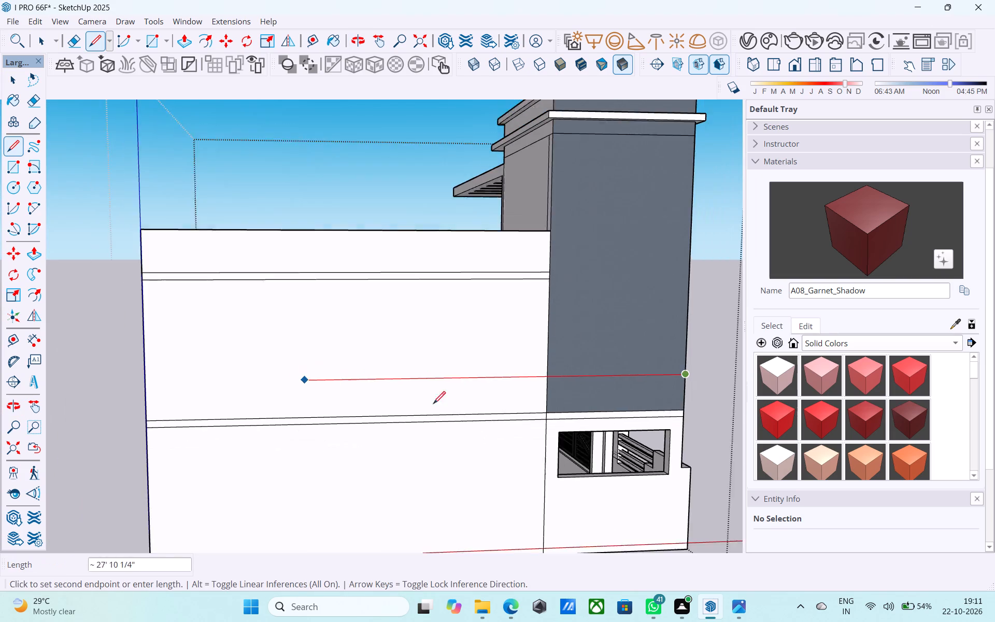
scroll(606, 403, "up", 4)
left_click(489, 360)
key("space")
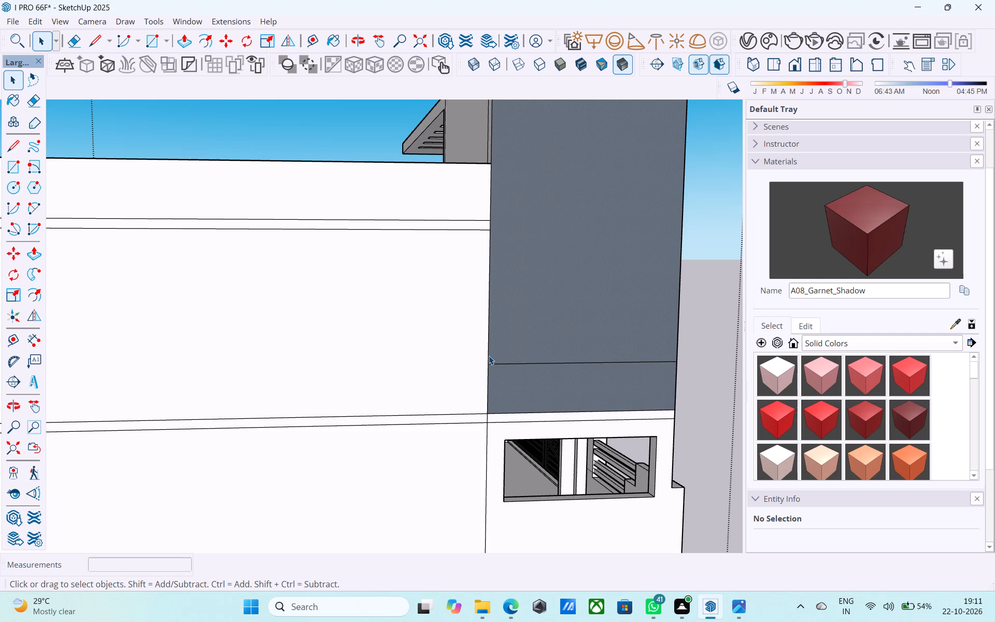
Copy the two tower edges upward three times at close spacing, the upper two copies about 4 3/4" and 6 13/16" above the originals.
scroll(444, 361, "up", 1)
scroll(446, 380, "down", 4)
middle_click_drag(446, 380, 248, 385)
scroll(457, 395, "down", 2)
middle_click_drag(545, 402, 548, 435)
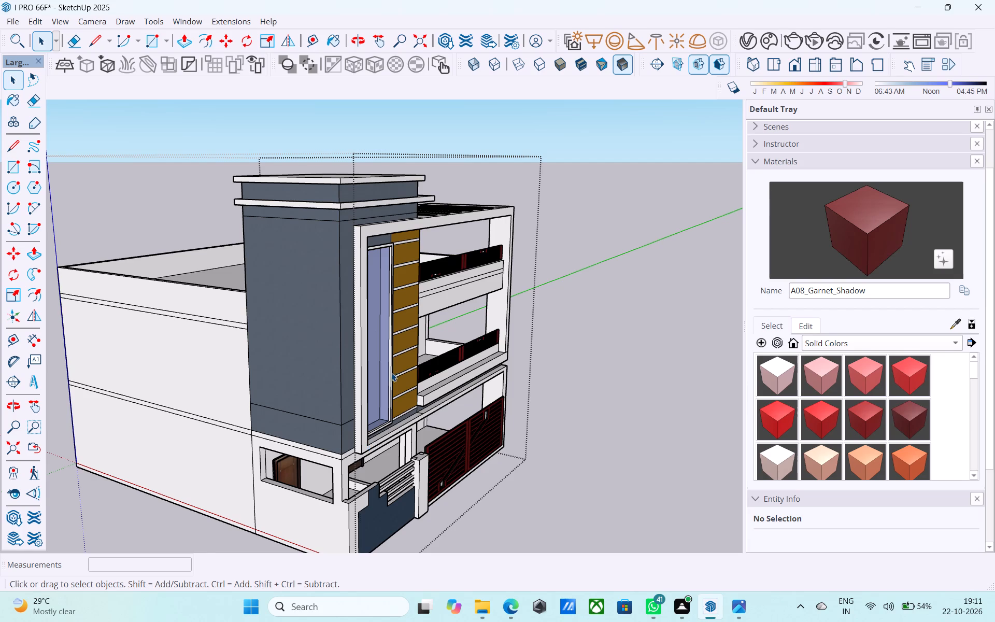
scroll(432, 383, "down", 5)
middle_click_drag(419, 407, 427, 383)
scroll(373, 421, "up", 7)
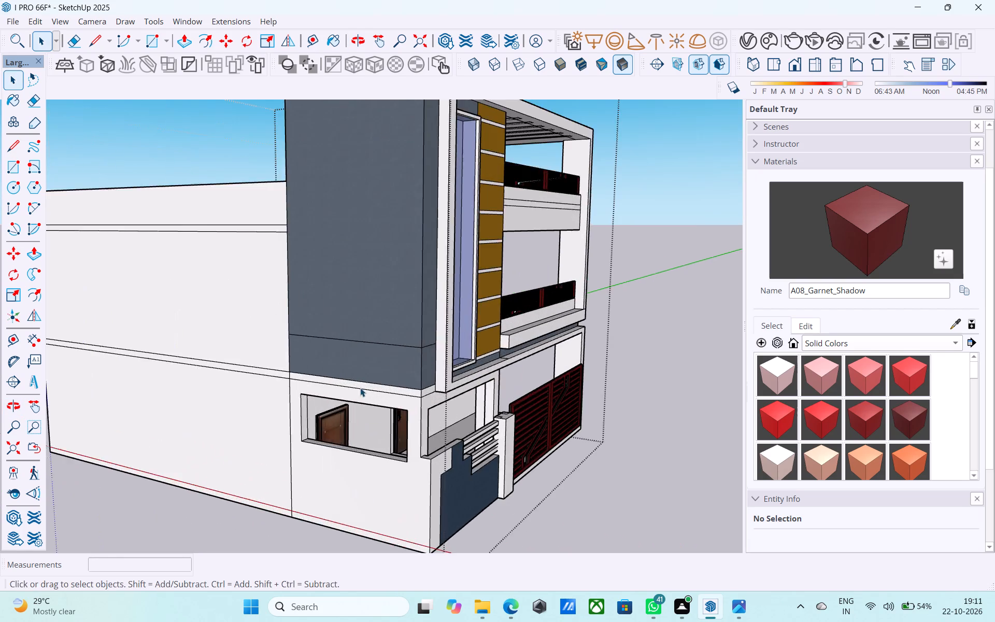
middle_click_drag(420, 362, 380, 381)
scroll(380, 379, "up", 8)
middle_click_drag(336, 384, 360, 371)
scroll(360, 371, "up", 4, "shift")
left_click(358, 368)
left_click(338, 368, "shift")
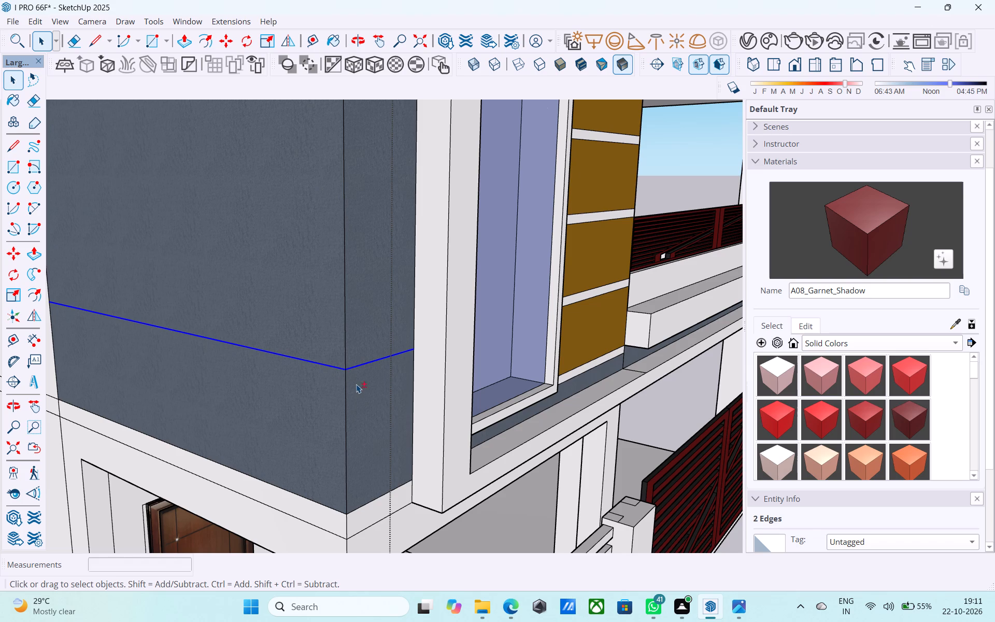
middle_click_drag(356, 384, 378, 393, "shift")
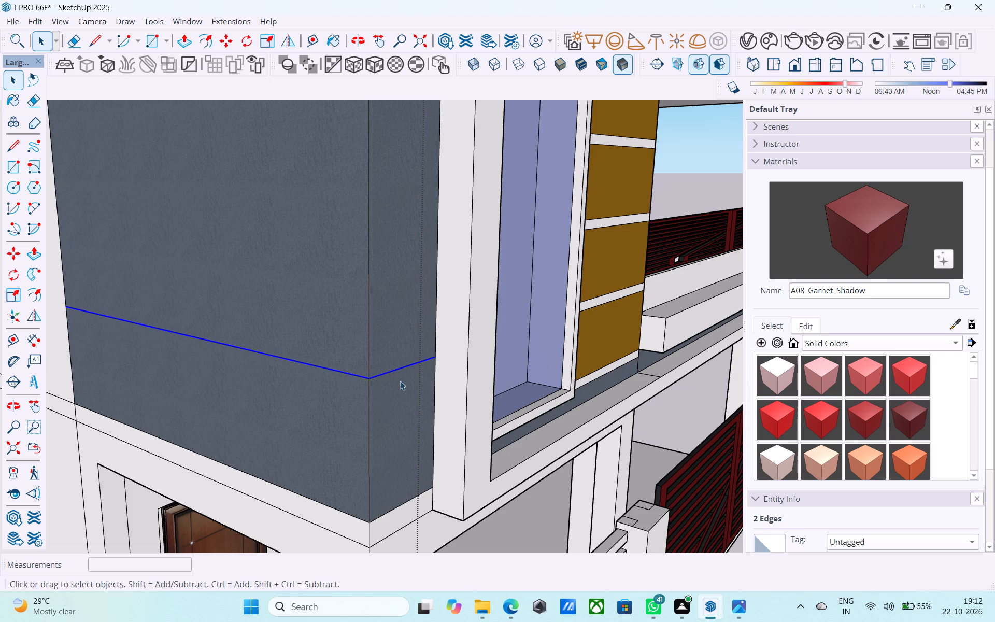
scroll(425, 391, "down", 5)
middle_click(423, 391)
scroll(425, 391, "down", 2)
scroll(389, 389, "up", 4)
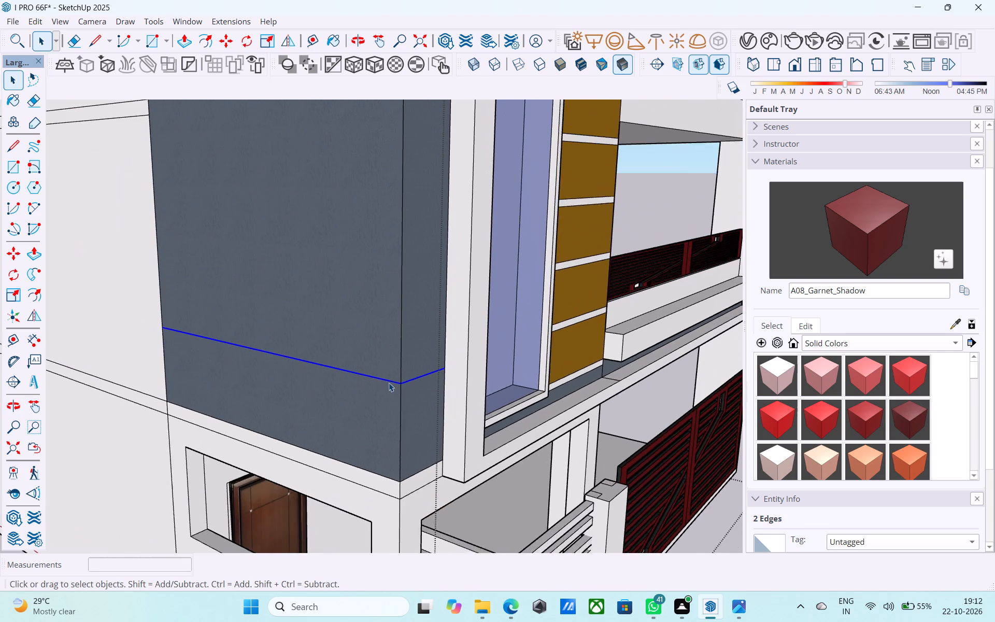
scroll(389, 383, "up", 2)
key("m")
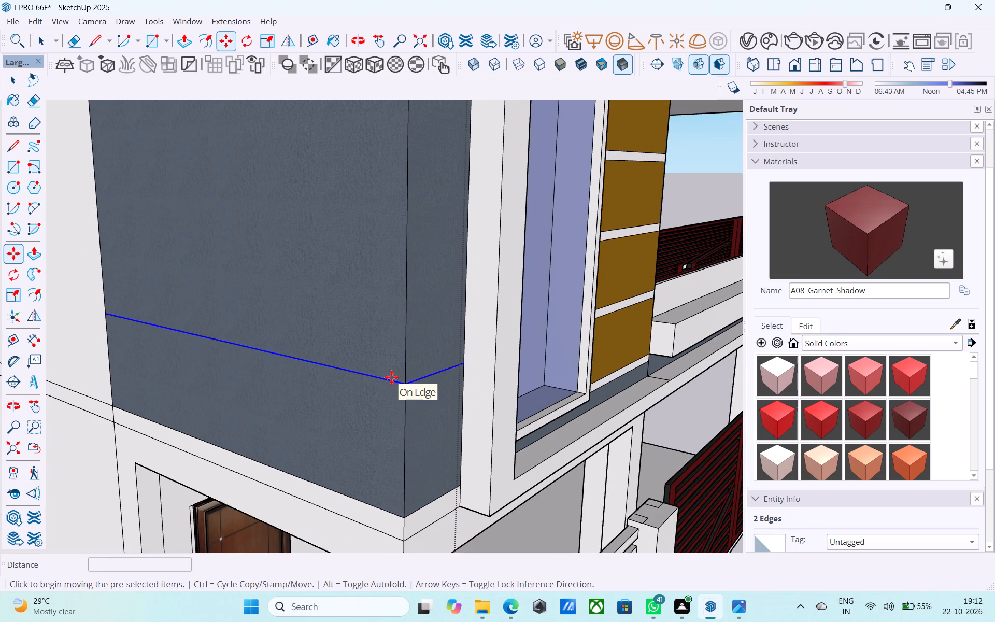
left_click(402, 384)
left_click(405, 373)
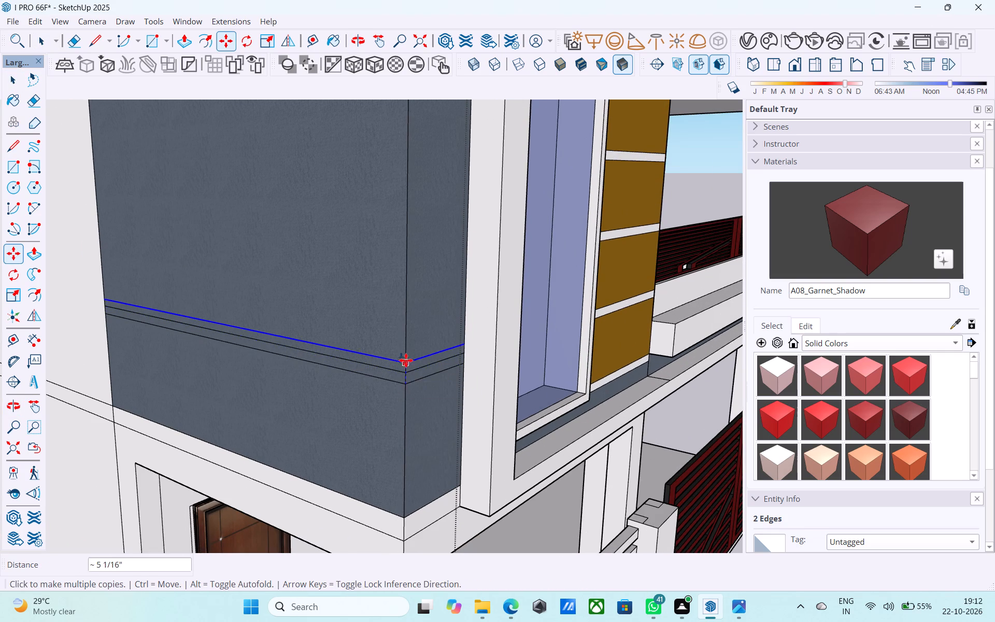
left_click(408, 364)
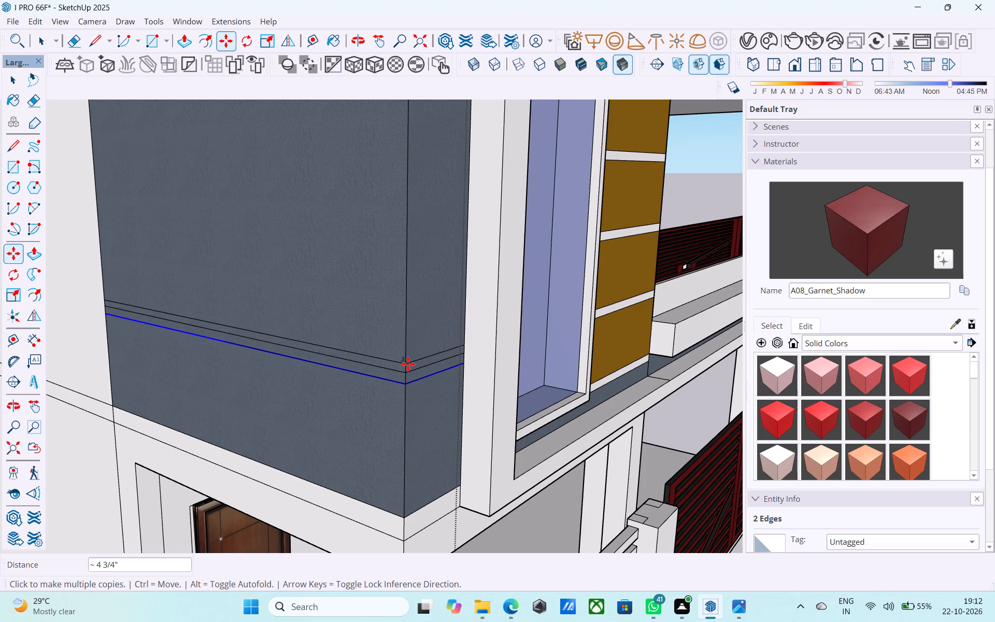
left_click(409, 356)
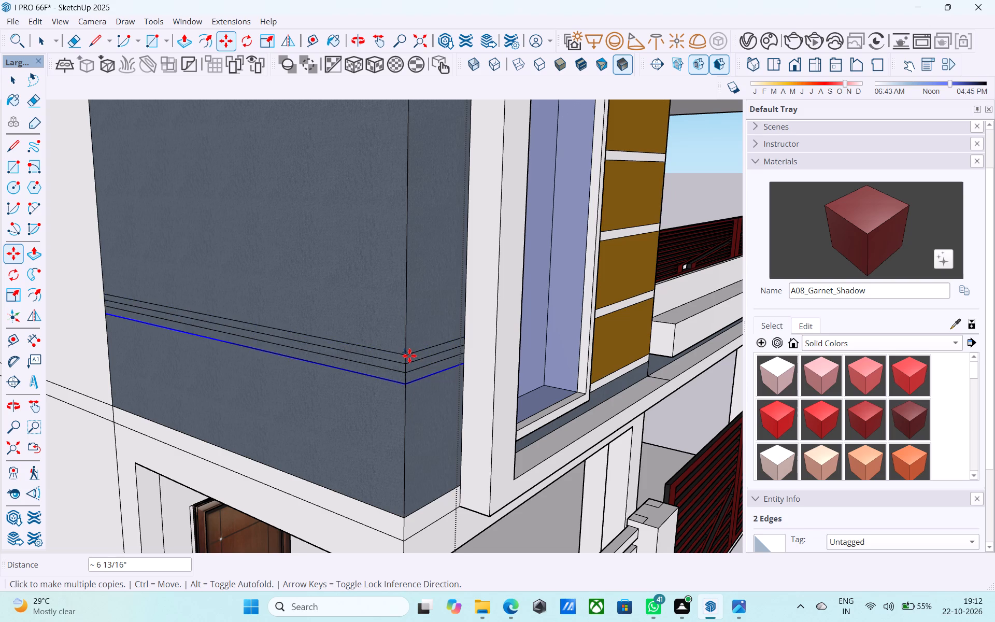
middle_click_drag(408, 362, 367, 349)
scroll(383, 351, "up", 6)
key("space")
Paint the top and bottom stripes on both tower faces with the Default material from the In Model collection, leaving the middle stripe grey.
middle_click_drag(416, 370, 323, 360)
scroll(314, 359, "down", 4)
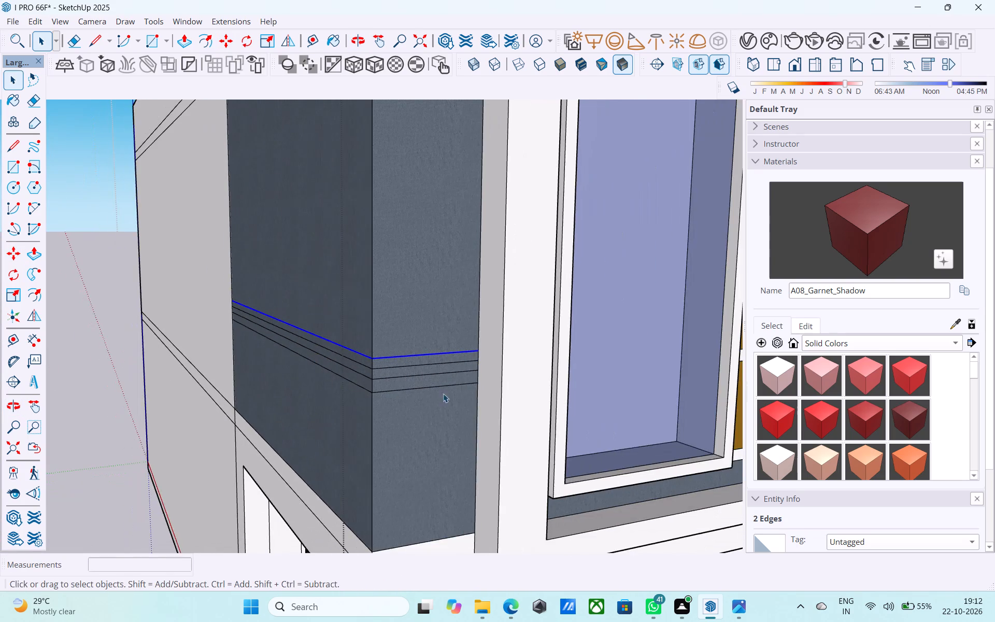
middle_click_drag(599, 412, 635, 411)
scroll(808, 413, "down", 5)
scroll(808, 413, "up", 11)
left_click(813, 402)
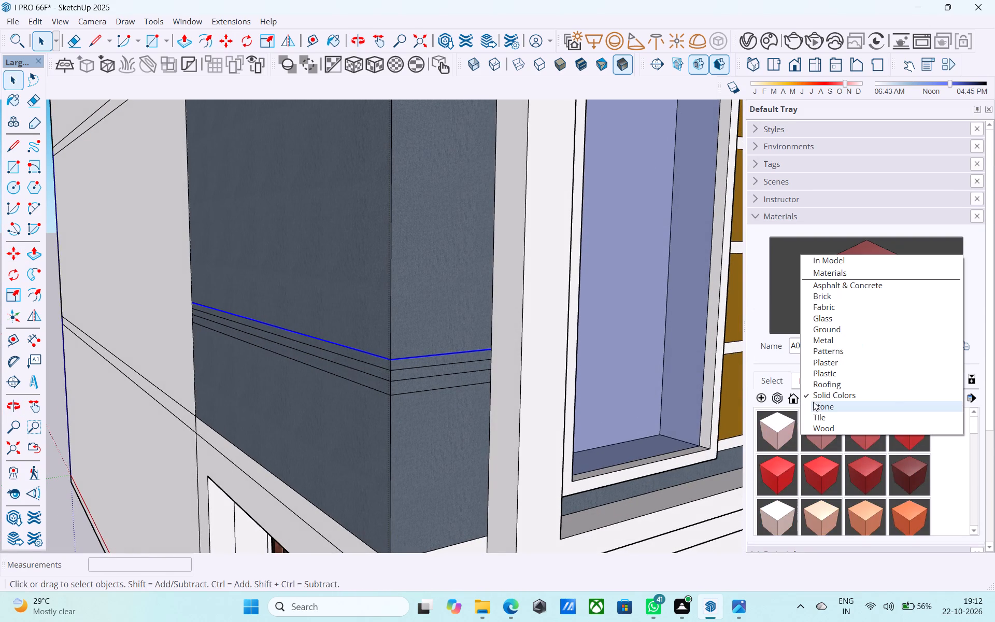
left_click(828, 261)
left_click(771, 429)
scroll(417, 373, "up", 2)
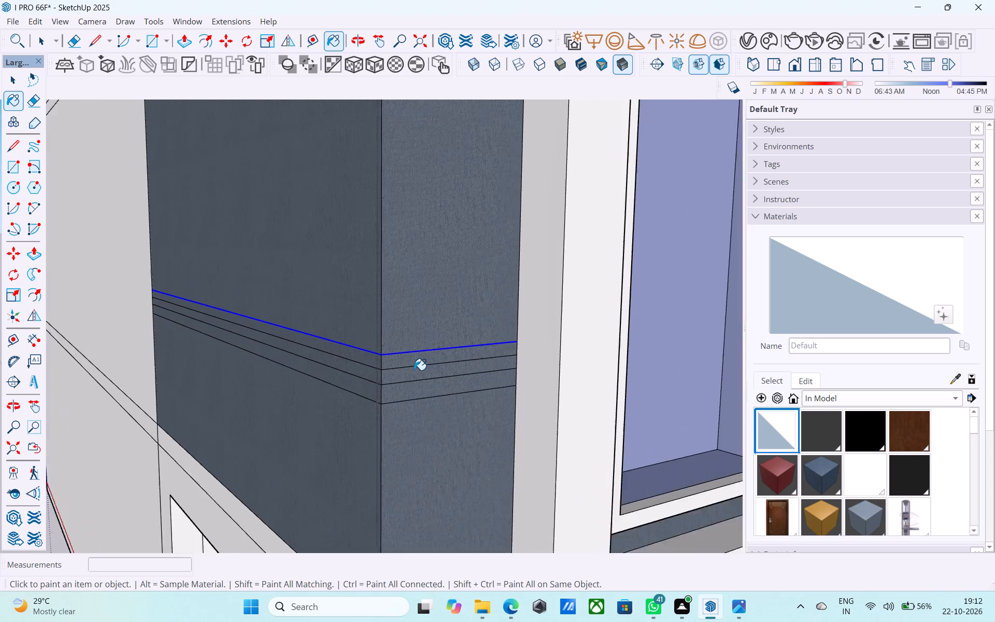
scroll(414, 370, "up", 4)
left_click(406, 360)
left_click(397, 398)
left_click(349, 400)
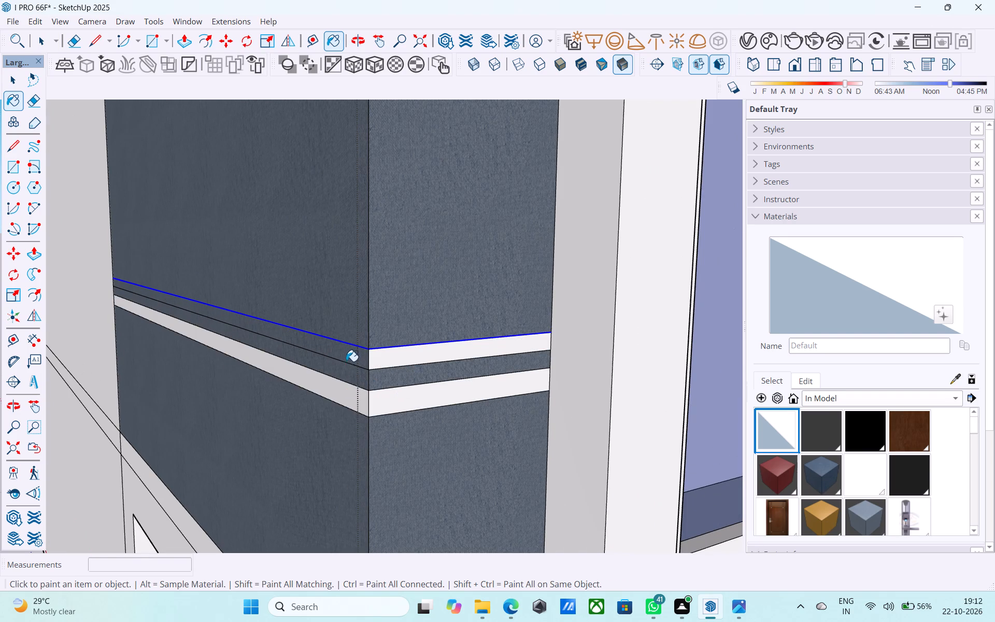
left_click(346, 357)
key("space")
Copy the four white stripe faces about 16' 7 3/4" up the tower and divide the distance with /3 for evenly spaced bands.
left_click(381, 359)
left_click(360, 357, "shift")
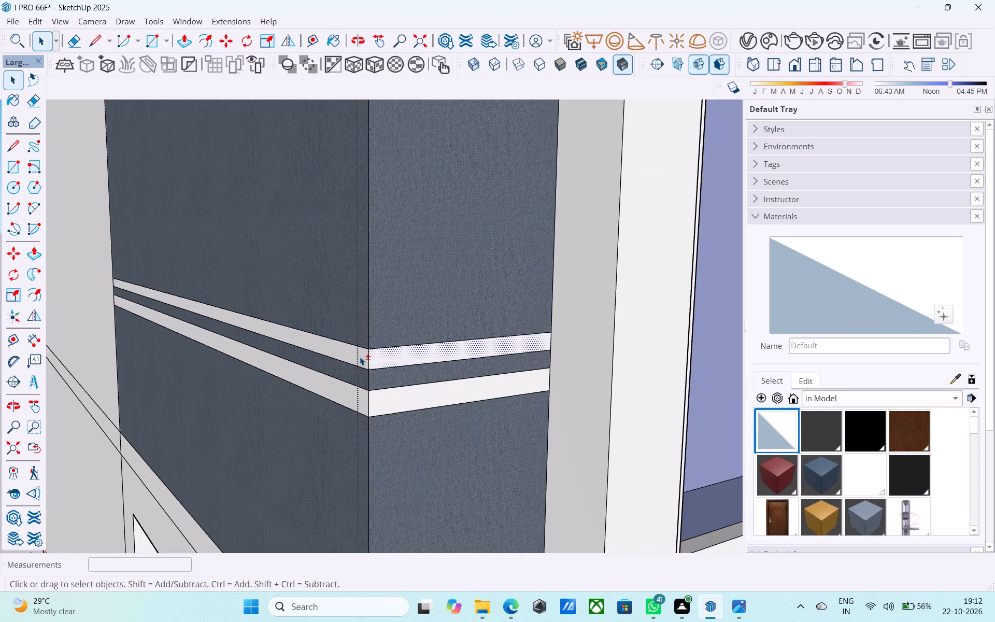
left_click(360, 395, "shift")
left_click(389, 407, "shift")
scroll(398, 409, "down", 5, "shift")
scroll(400, 411, "down", 4)
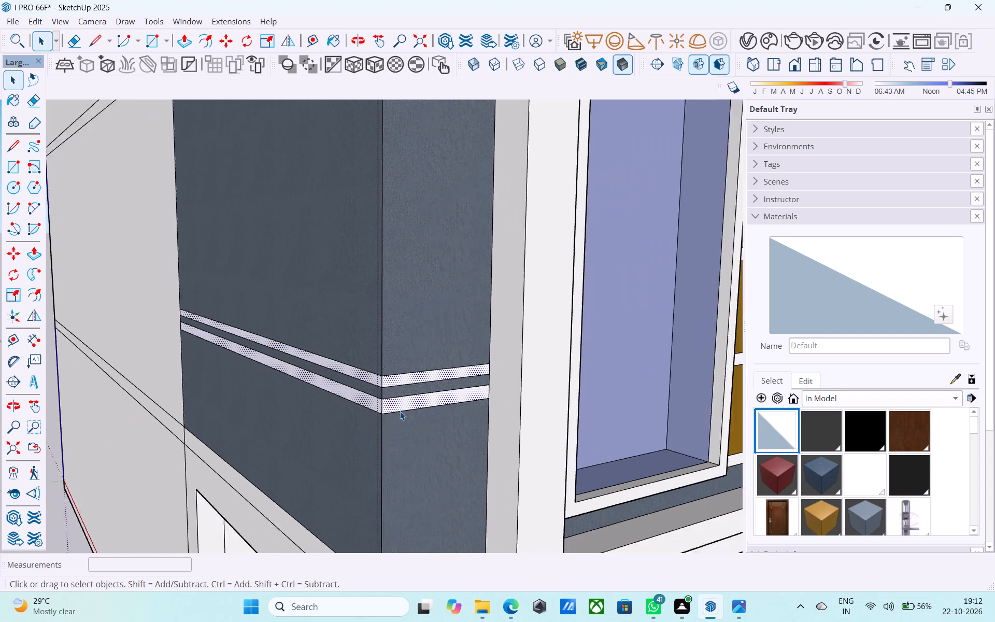
scroll(400, 411, "down", 7)
key("m")
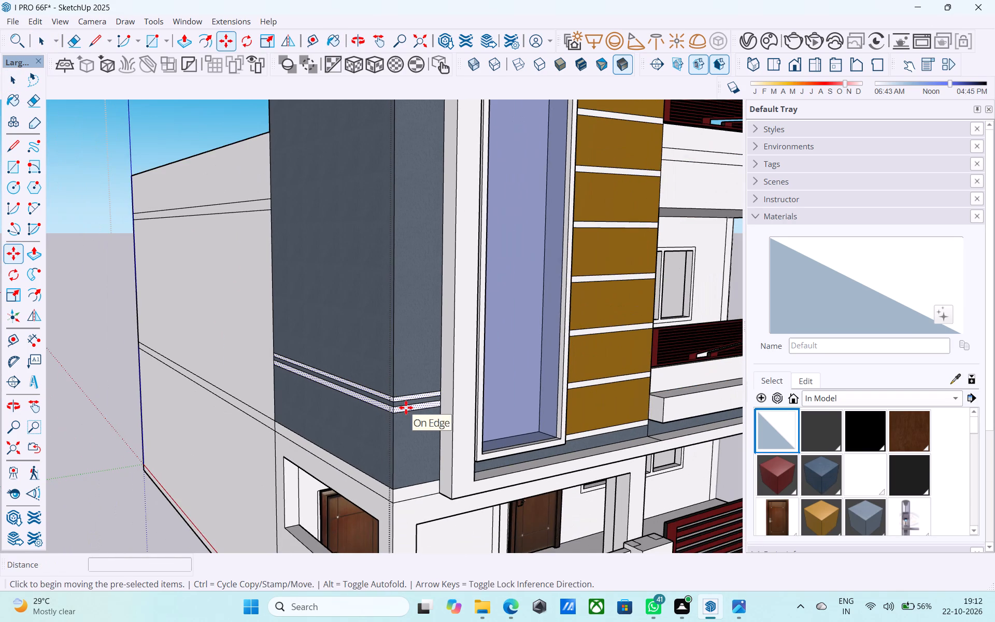
left_click(395, 413)
middle_click_drag(410, 278, 408, 288, "shift")
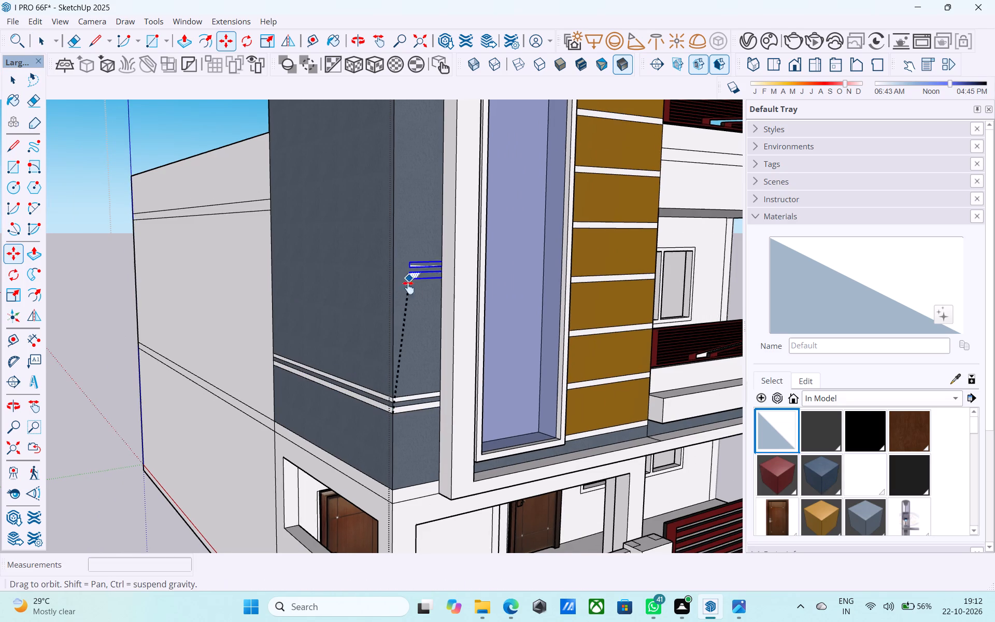
middle_click_drag(408, 288, 415, 340, "shift")
scroll(410, 349, "down", 2)
middle_click_drag(402, 351, 397, 460, "shift")
scroll(399, 345, "down", 3)
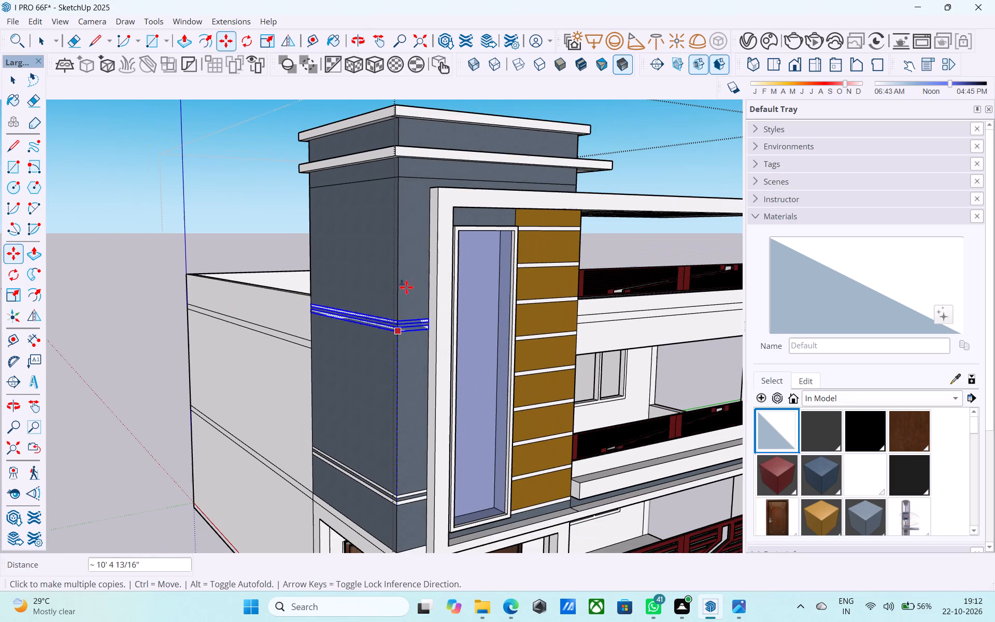
left_click(399, 199)
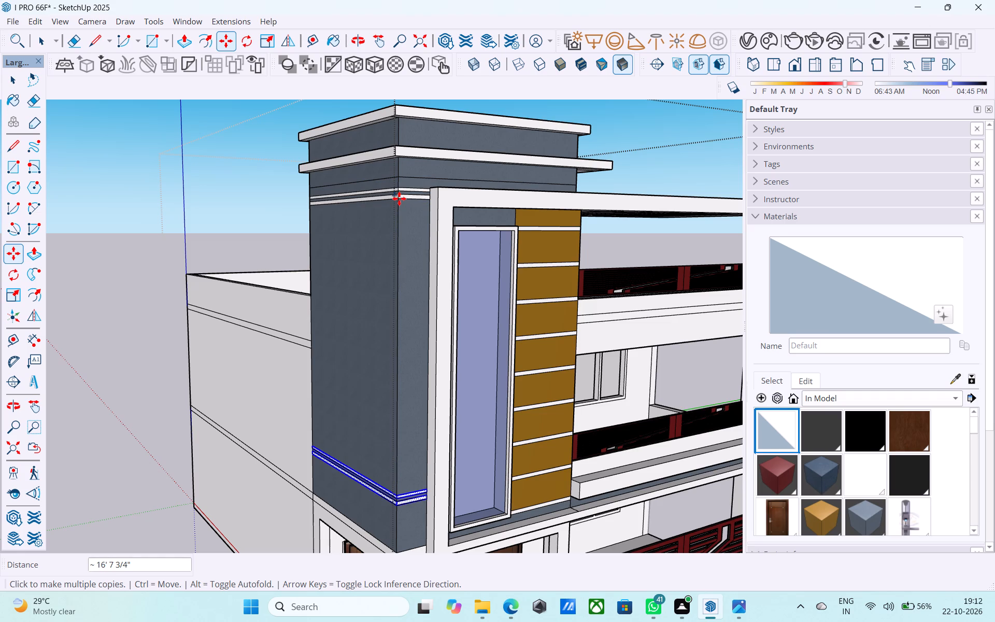
type("/3")
key("Return")
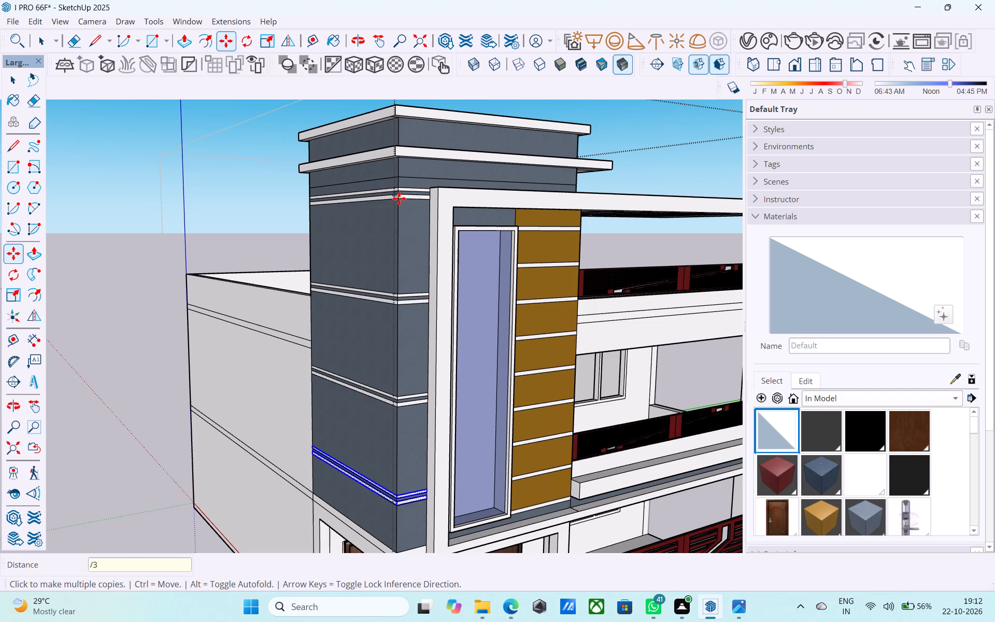
key("space")
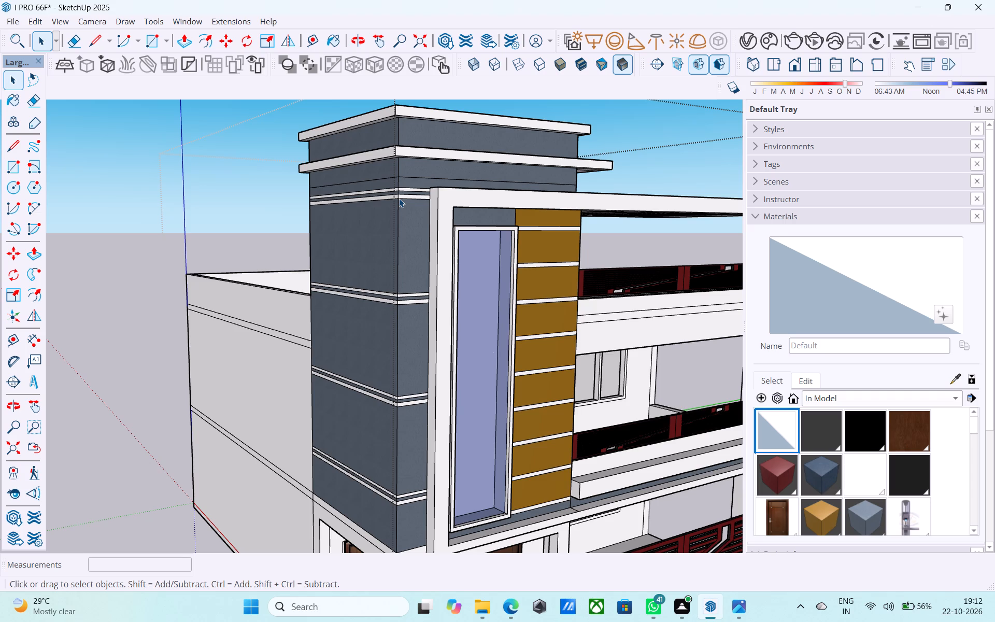
Examine the white double bands on the stair tower and the front facade from several angles.
middle_click_drag(405, 225, 451, 248)
scroll(436, 247, "down", 2)
middle_click_drag(420, 245, 282, 221)
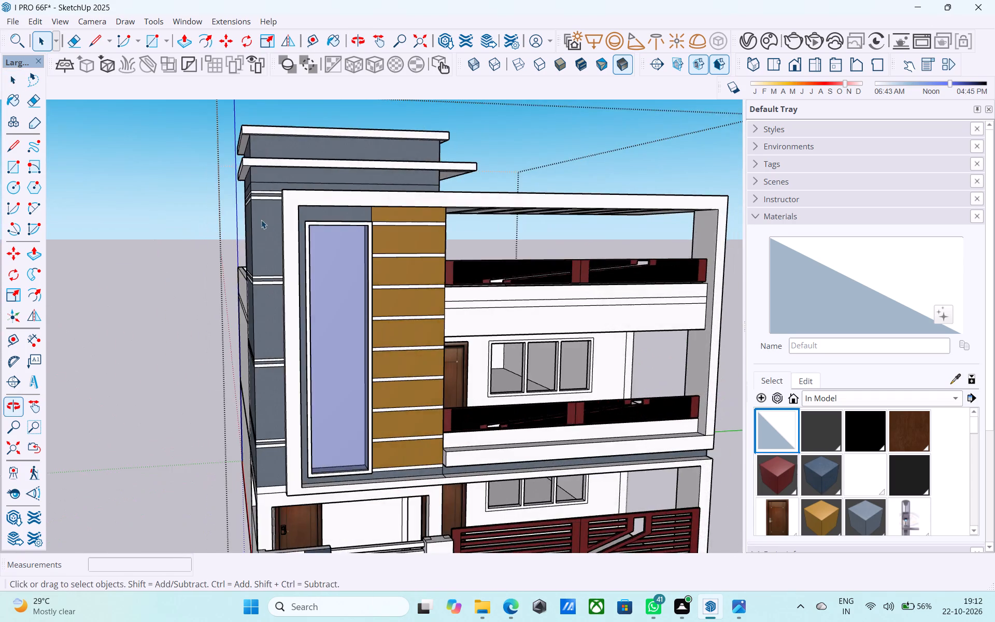
scroll(293, 245, "up", 3)
middle_click_drag(285, 271, 353, 239)
scroll(211, 200, "down", 4)
middle_click_drag(313, 322, 339, 285)
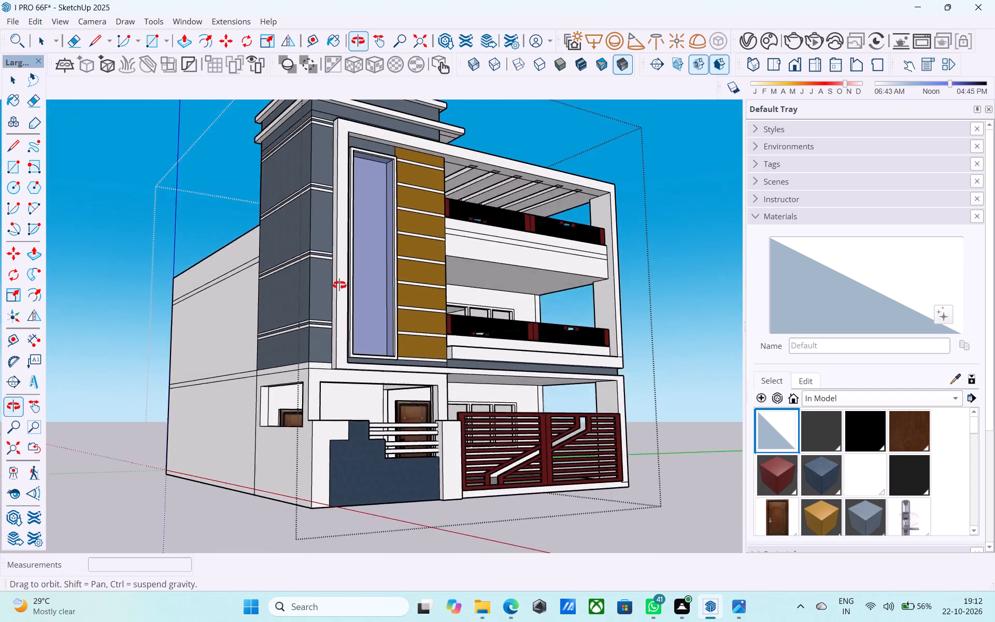
middle_click_drag(339, 285, 351, 344)
middle_click_drag(408, 302, 327, 340, "shift")
Save the model.
key("ctrl+s")
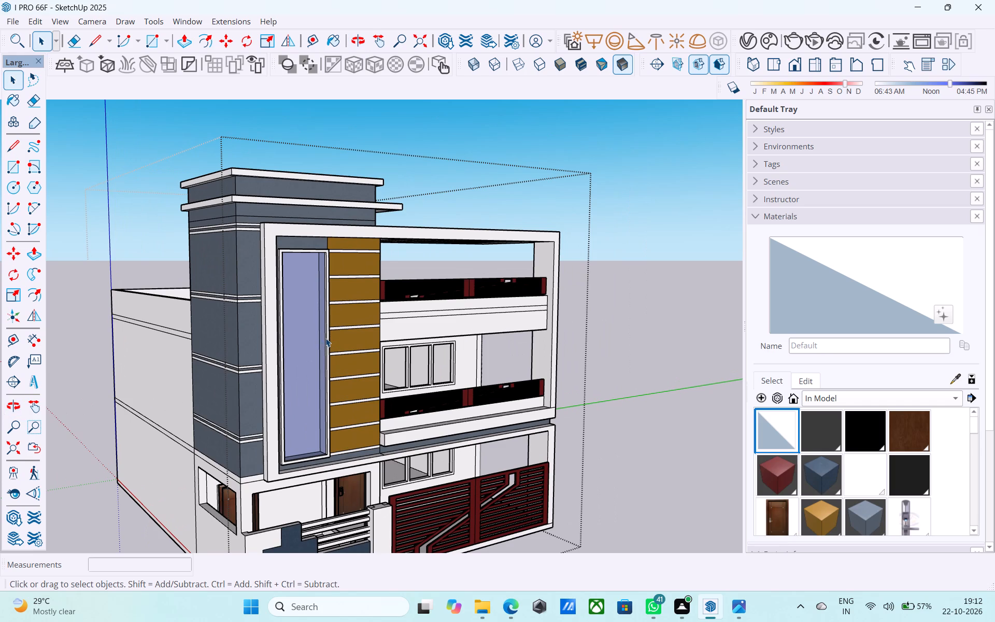
key("space")
Examine the upper part of the stair tower, its projecting slabs and the slotted roof.
scroll(434, 318, "down", 2)
middle_click_drag(407, 324, 383, 345)
scroll(332, 277, "up", 2)
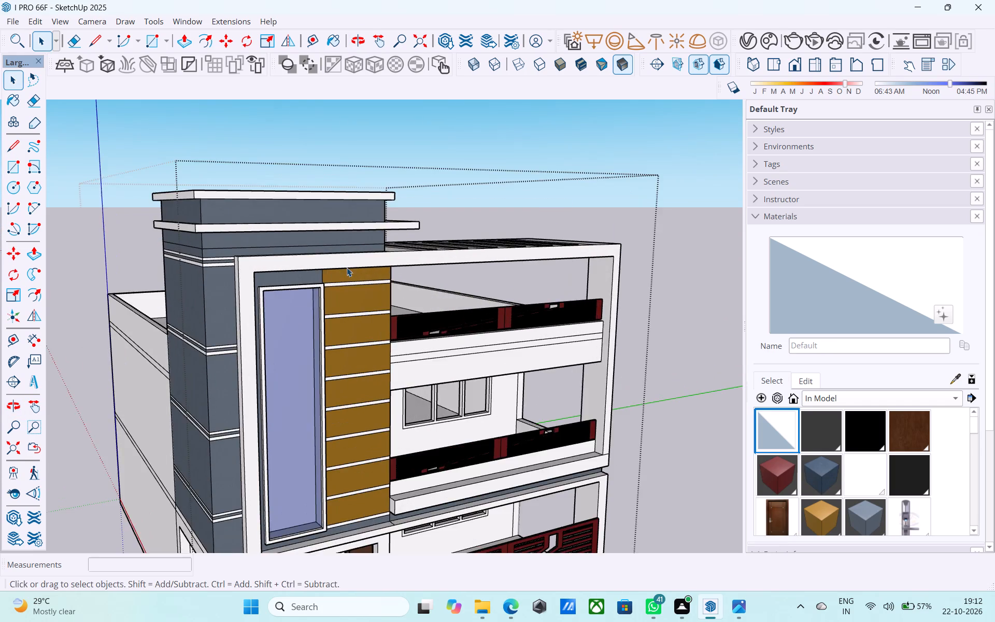
scroll(347, 267, "up", 5)
middle_click_drag(276, 244, 213, 258)
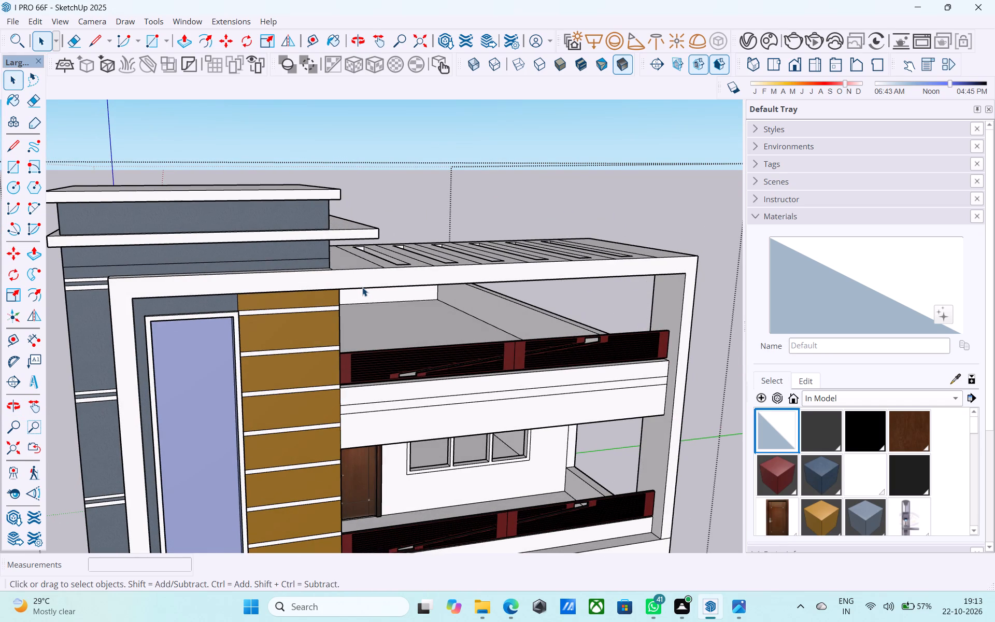
scroll(439, 237, "down", 6)
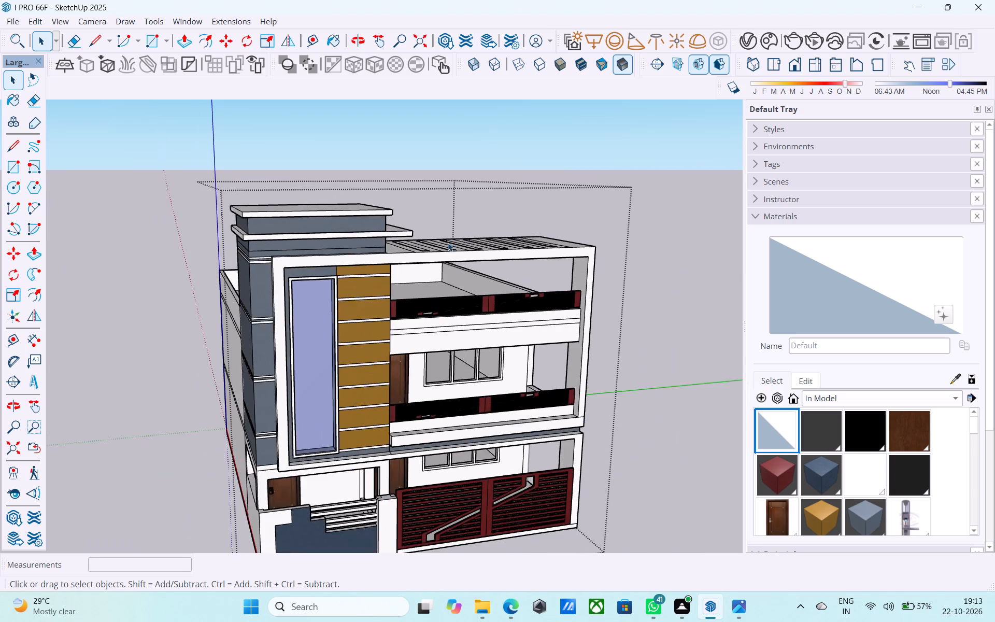
middle_click_drag(346, 252, 333, 222)
scroll(334, 222, "up", 8)
middle_click_drag(334, 230, 329, 278)
scroll(329, 278, "up", 4)
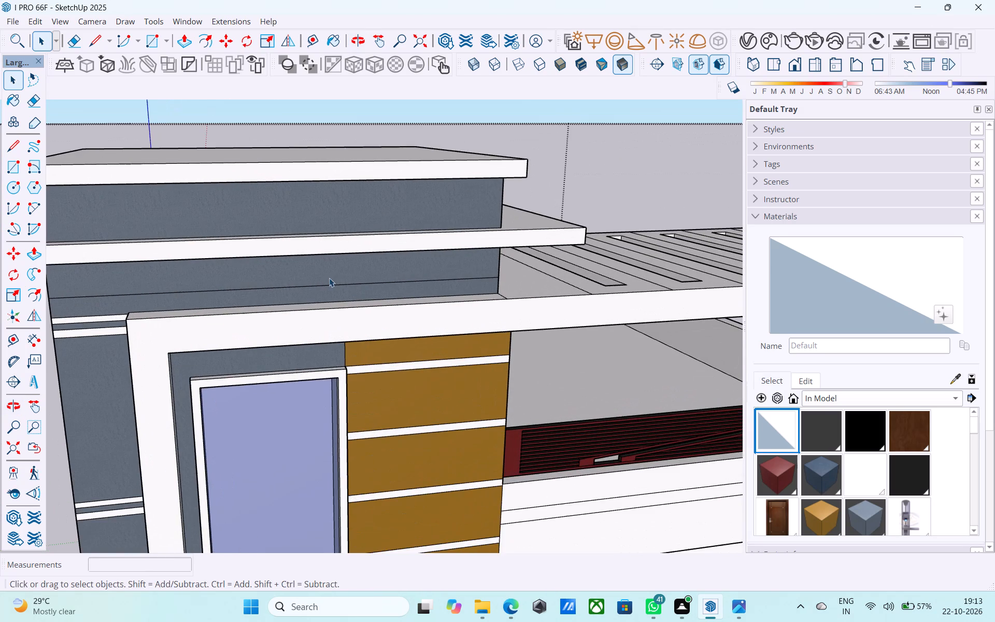
middle_click_drag(333, 289, 328, 259)
Draw a 1' vertical line on the tower's front face, from the horizontal line up to the lower projecting slab.
key("l")
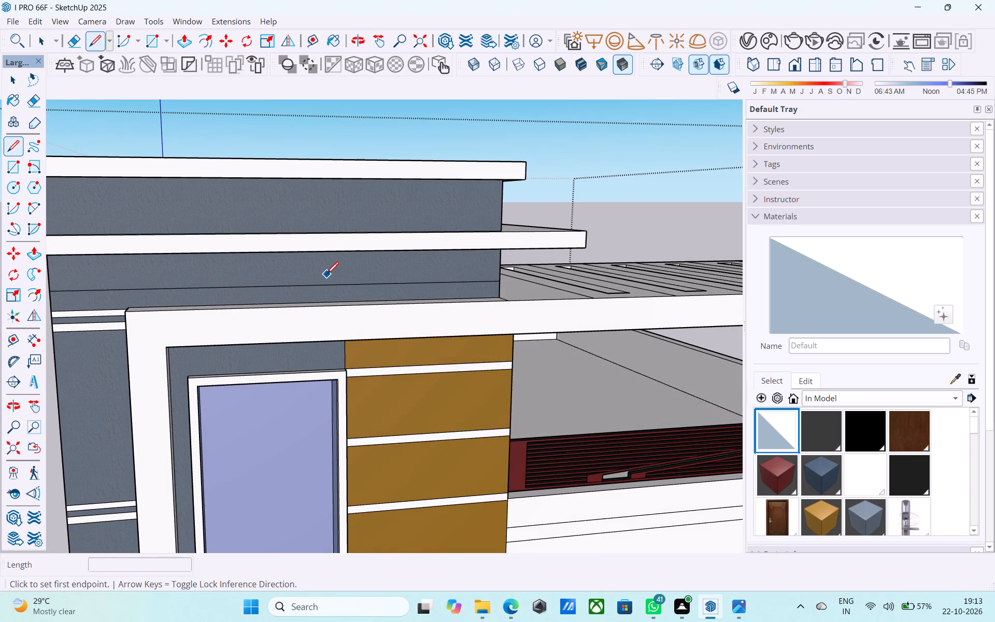
middle_click_drag(326, 275, 295, 231)
middle_click_drag(401, 318, 380, 204)
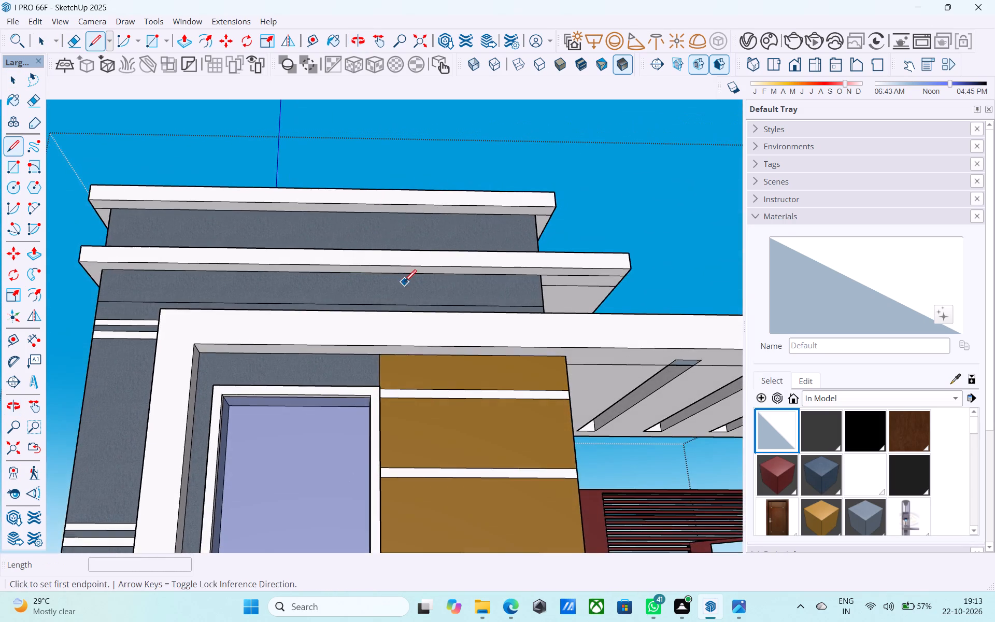
scroll(404, 283, "up", 2)
middle_click_drag(406, 294, 415, 320, "shift")
scroll(415, 320, "up", 1)
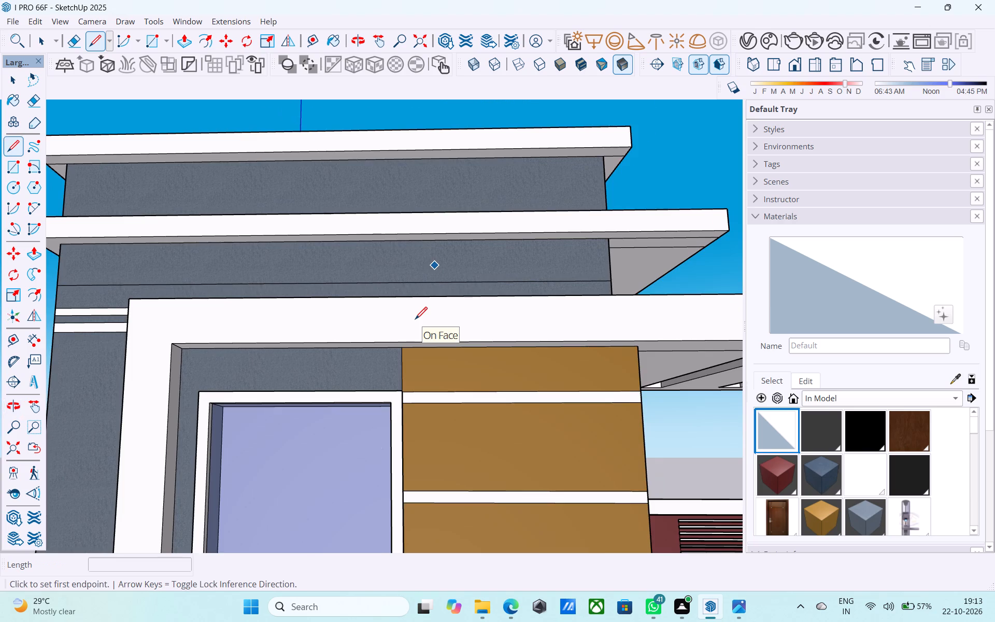
scroll(415, 320, "up", 2)
middle_click_drag(414, 319, 425, 425)
scroll(414, 319, "down", 1)
scroll(456, 304, "down", 5)
middle_click_drag(464, 309, 468, 348)
scroll(458, 316, "up", 3)
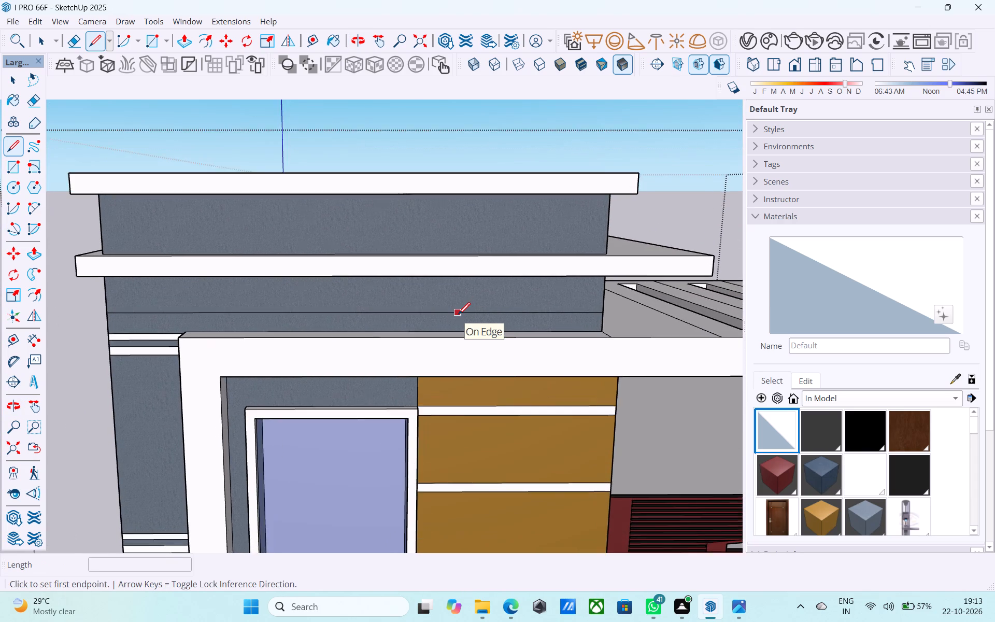
scroll(458, 316, "up", 2)
middle_click_drag(458, 316, 472, 203, "shift")
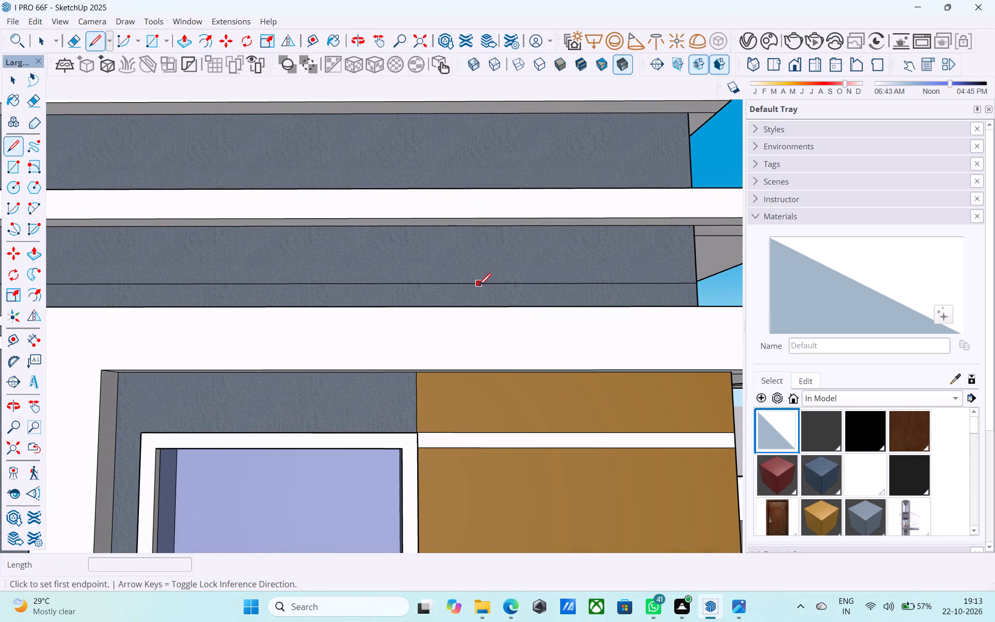
left_click(479, 287)
left_click(474, 228)
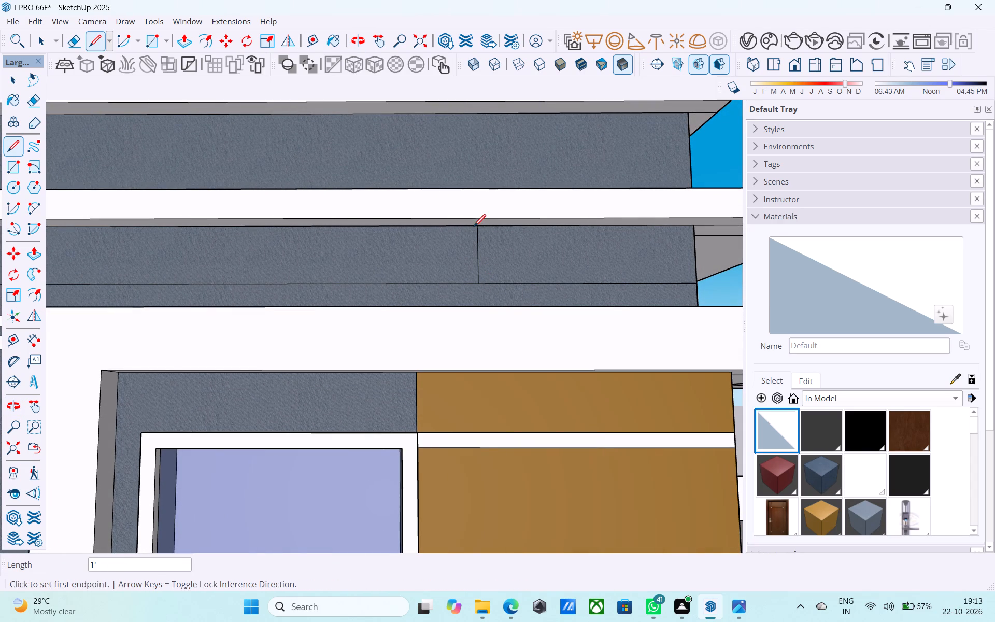
Copy the vertical line about 3' 4 3/8" horizontally toward the tower's banded corner and divide the distance with /6.
key("space")
left_click(477, 258)
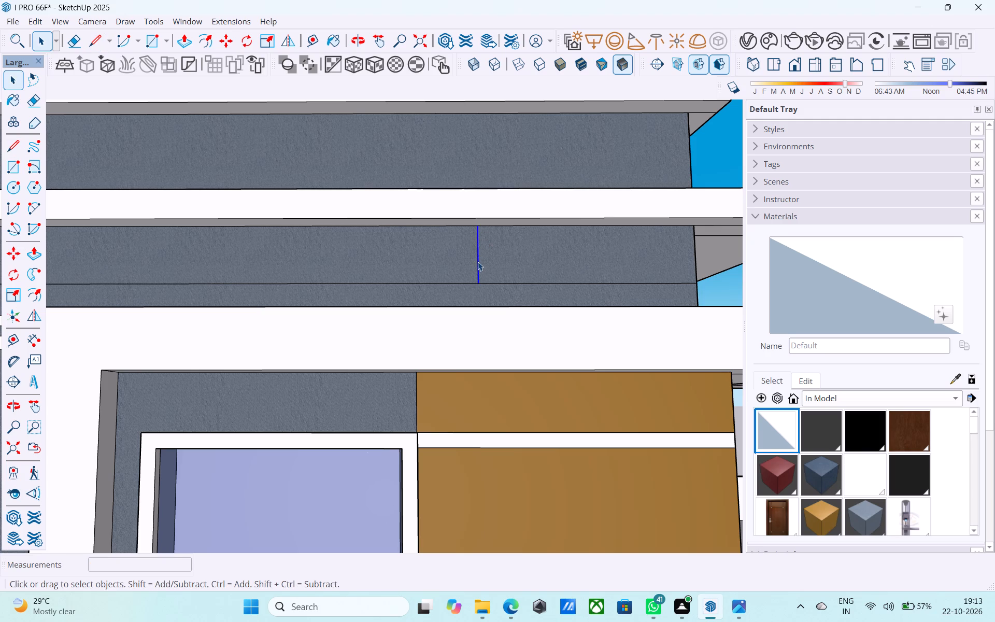
key("m")
left_click(476, 228)
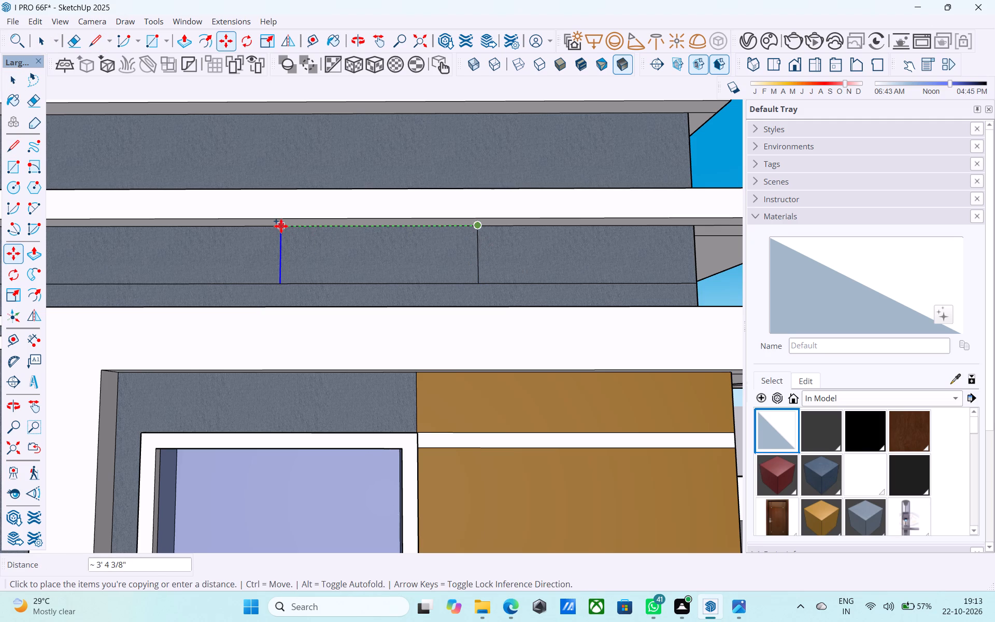
left_click(281, 225)
key("slash")
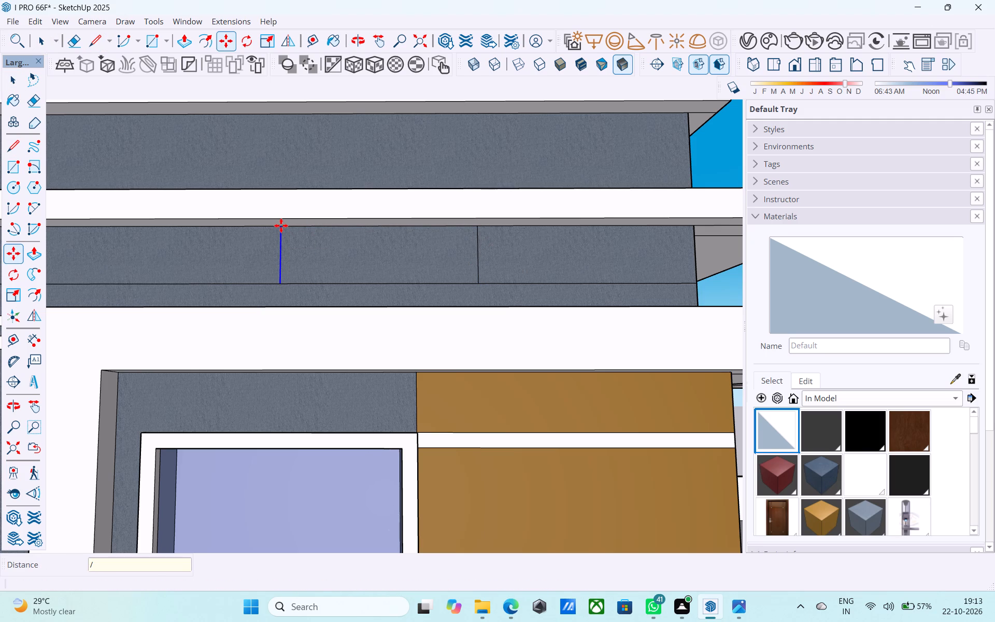
key("6")
key("Return")
key("space")
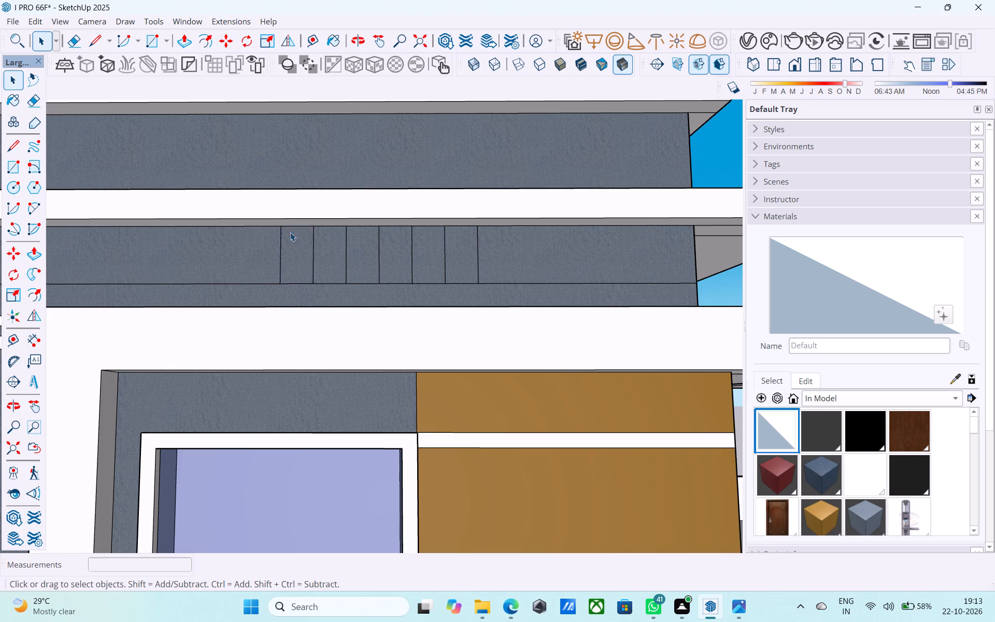
Extend all seven vertical lines 6" downward from the horizontal line to the bottom edge of the tower face above the frame.
scroll(290, 232, "down", 4)
middle_click_drag(293, 285, 282, 414)
scroll(285, 271, "up", 5)
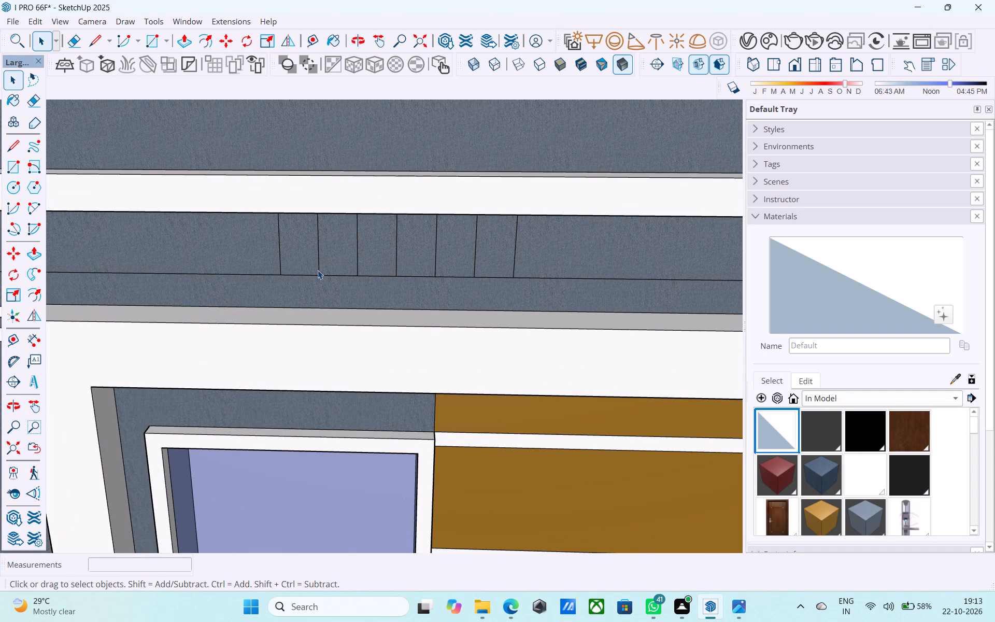
type("LL")
left_click(280, 274)
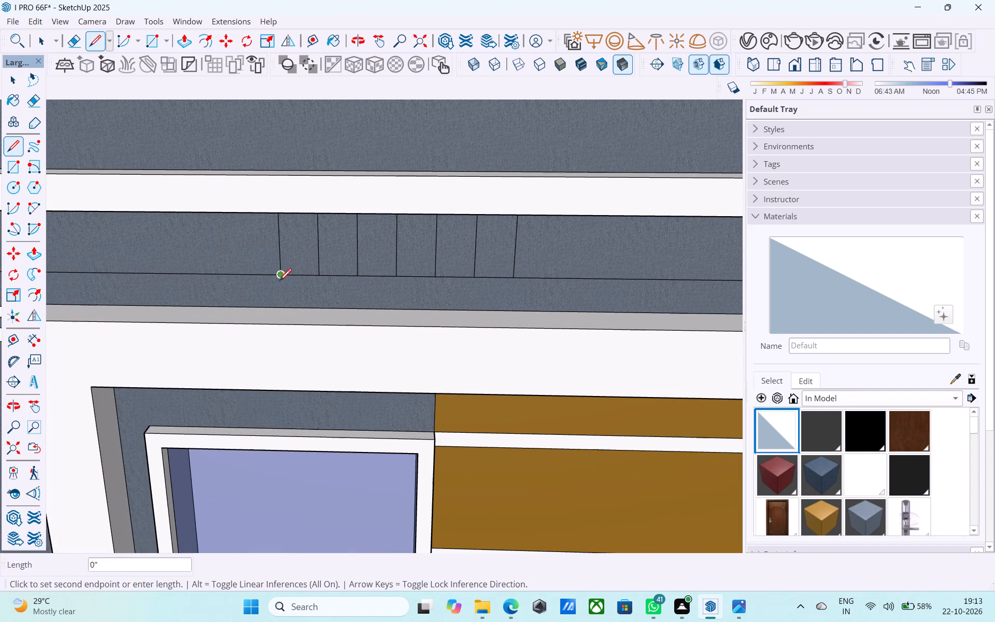
left_click(282, 307)
left_click(318, 276)
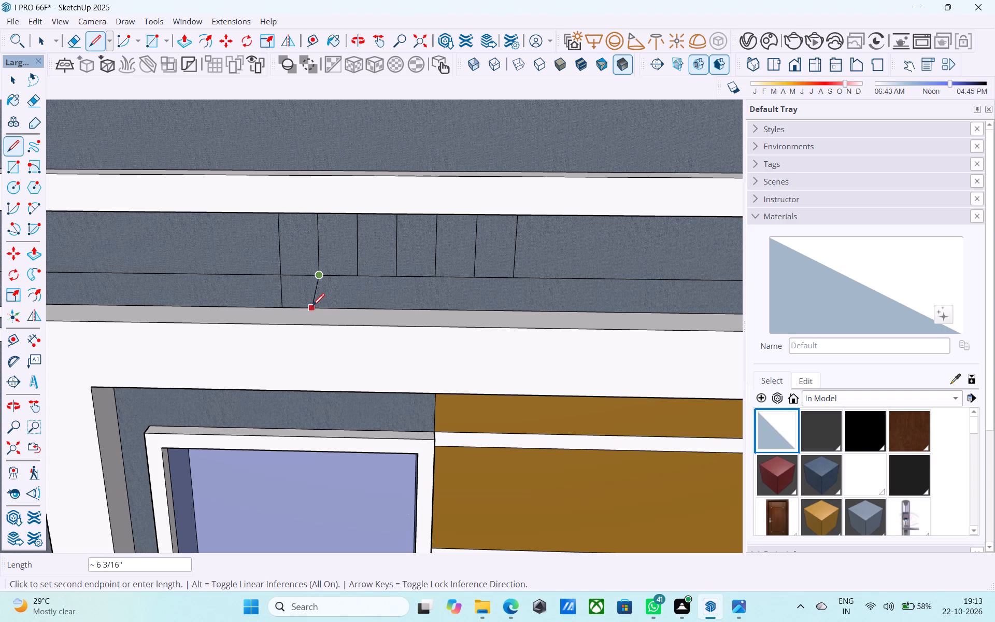
left_click(318, 303)
left_click(358, 276)
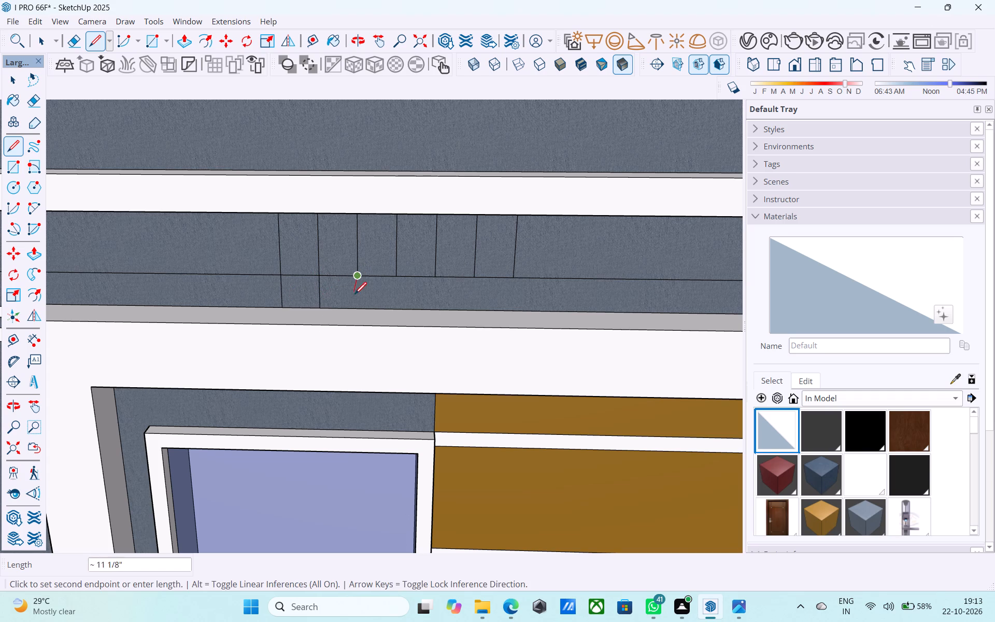
left_click(361, 307)
left_click(396, 277)
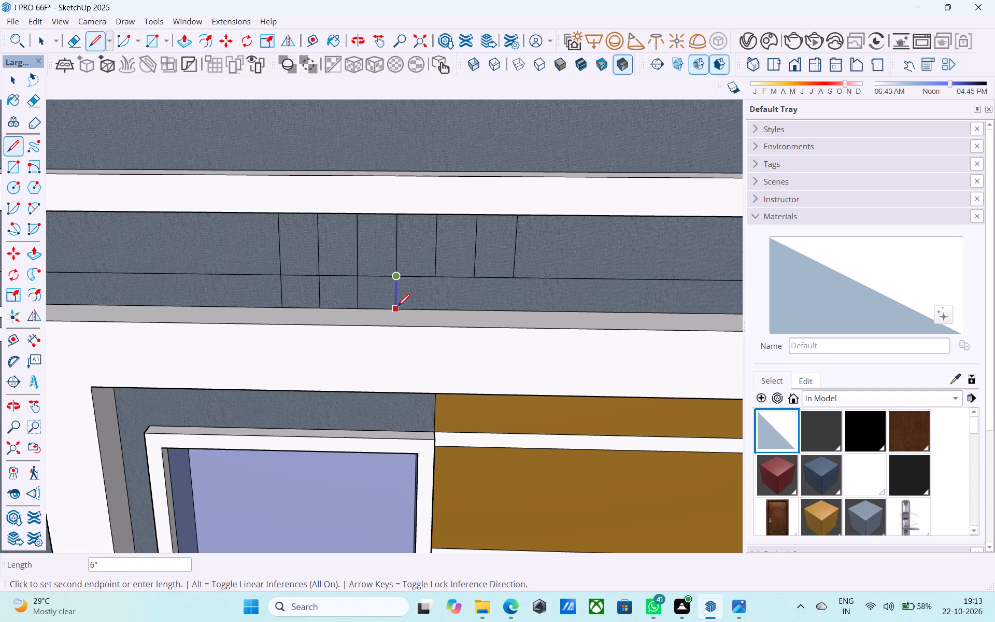
left_click(397, 308)
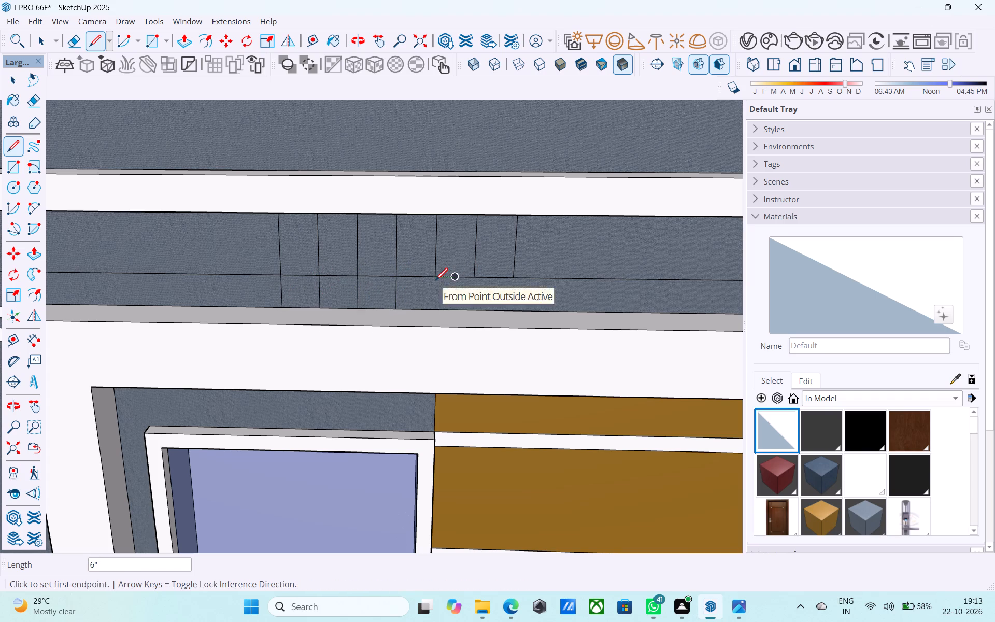
left_click(435, 280)
left_click(434, 313)
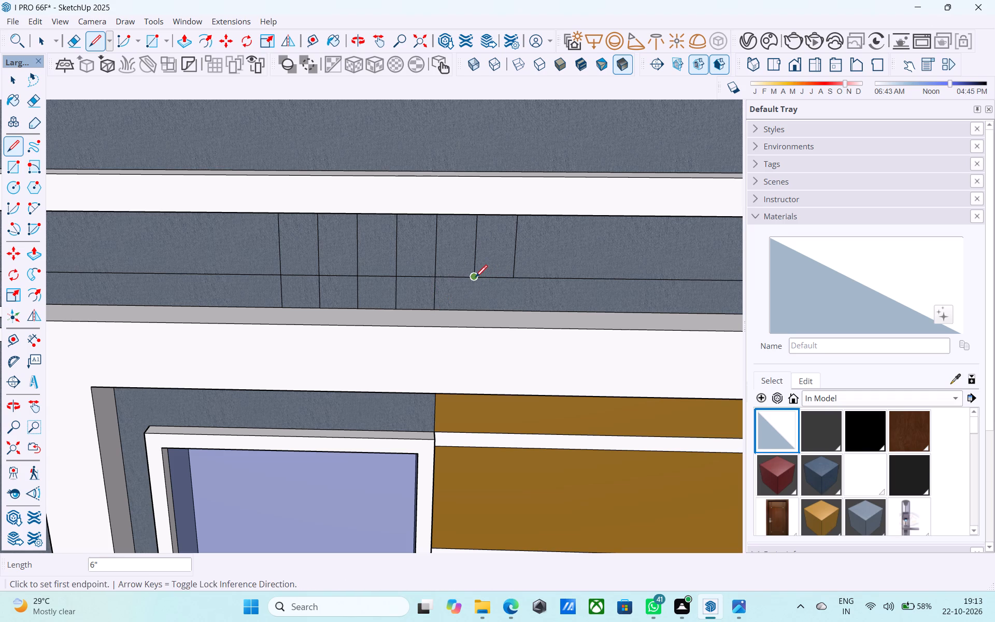
left_click(475, 278)
left_click(471, 313)
left_click(513, 283)
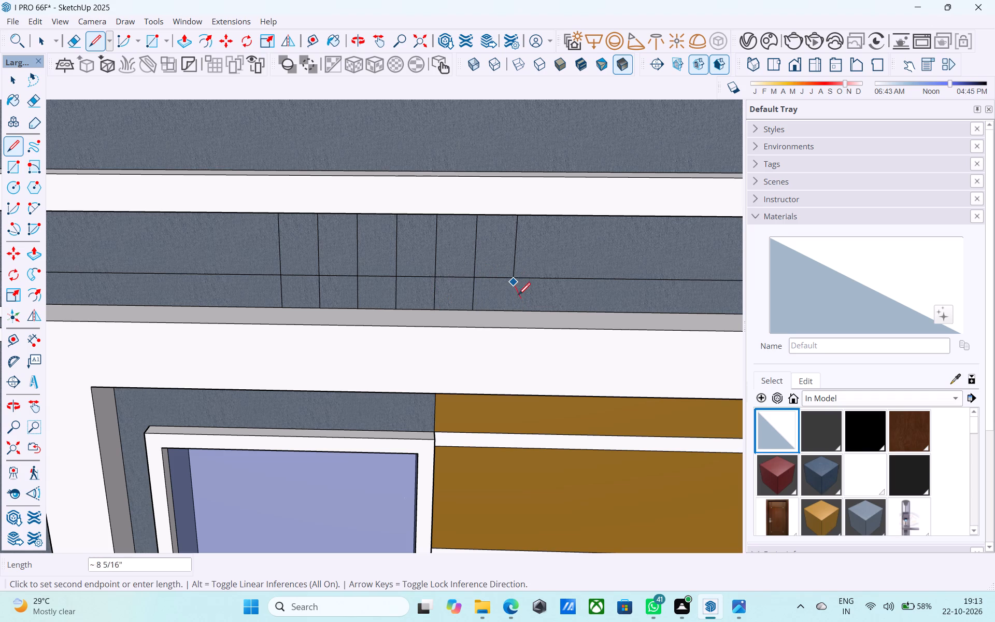
key("l")
left_click(512, 276)
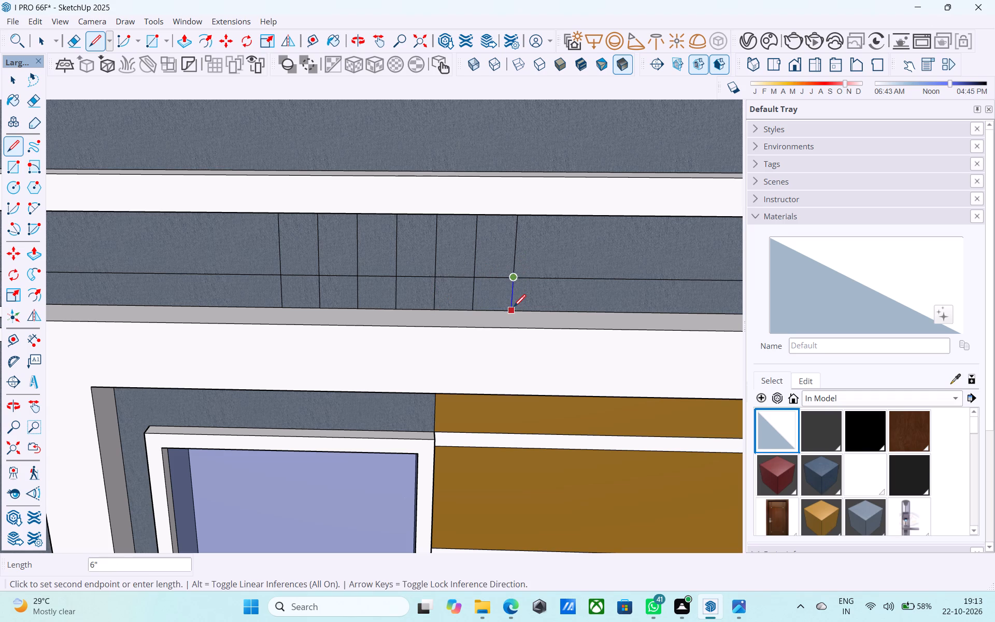
left_click(514, 308)
key("space")
Erase the horizontal line segment crossing the first of the six strips, the one nearest the banded corner.
key("e")
left_click_drag(303, 264, 306, 278)
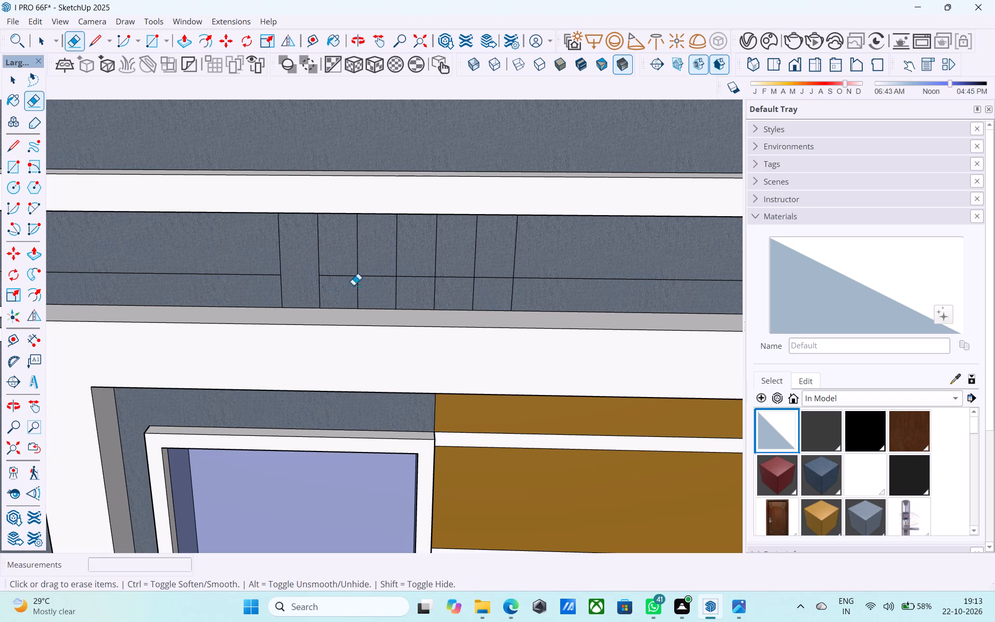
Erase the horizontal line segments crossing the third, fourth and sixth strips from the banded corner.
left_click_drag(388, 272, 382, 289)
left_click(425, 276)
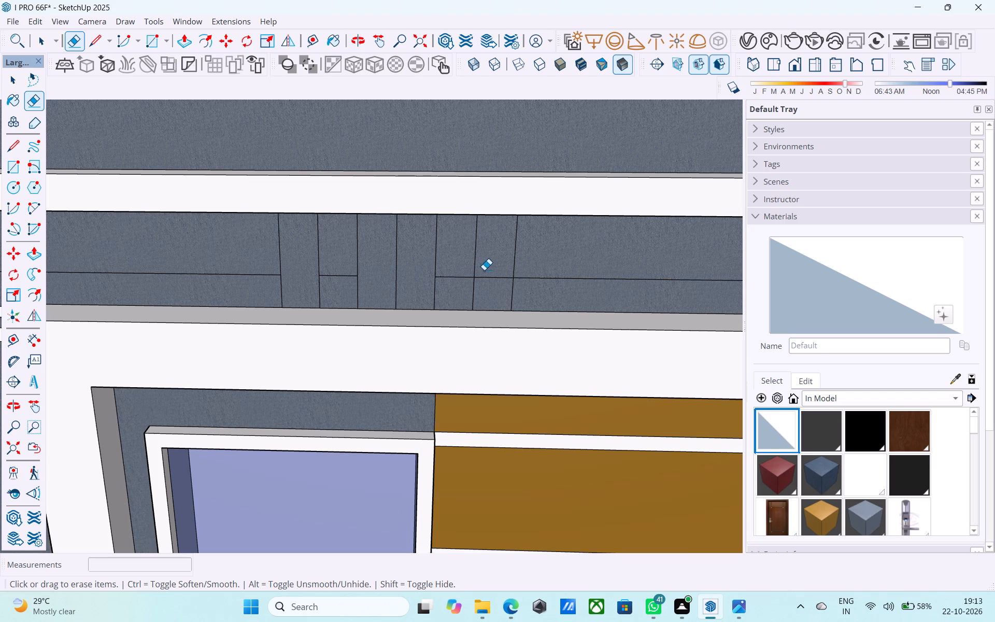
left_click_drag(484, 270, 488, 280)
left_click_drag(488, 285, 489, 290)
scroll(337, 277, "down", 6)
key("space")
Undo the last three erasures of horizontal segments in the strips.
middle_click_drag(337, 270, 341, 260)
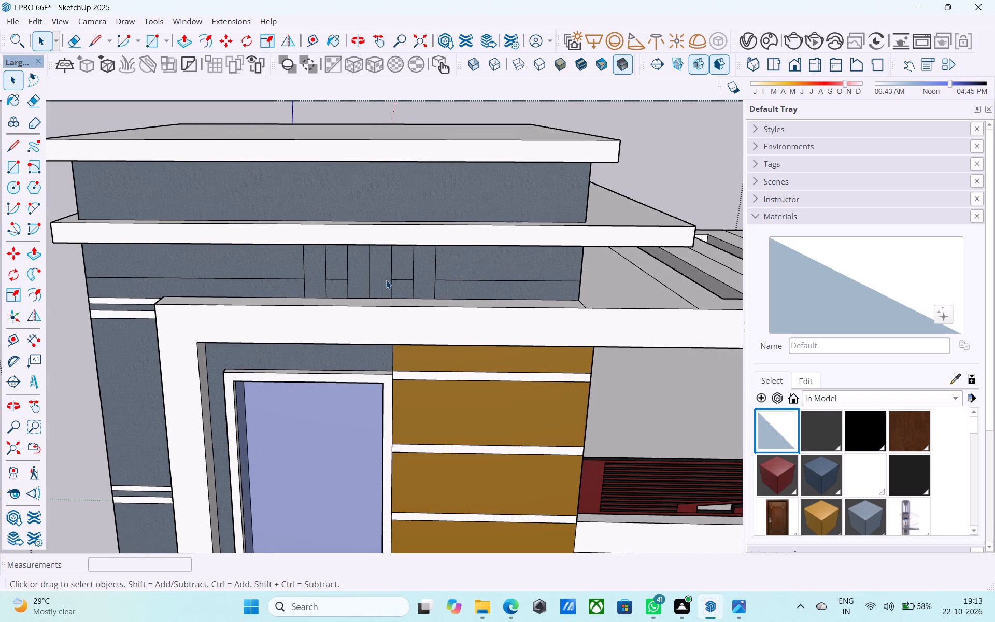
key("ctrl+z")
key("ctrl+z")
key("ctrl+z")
Erase the horizontal line segments crossing the third and fifth strips, leaving the second, fourth and sixth strips divided.
scroll(374, 279, "up", 5, "ctrl")
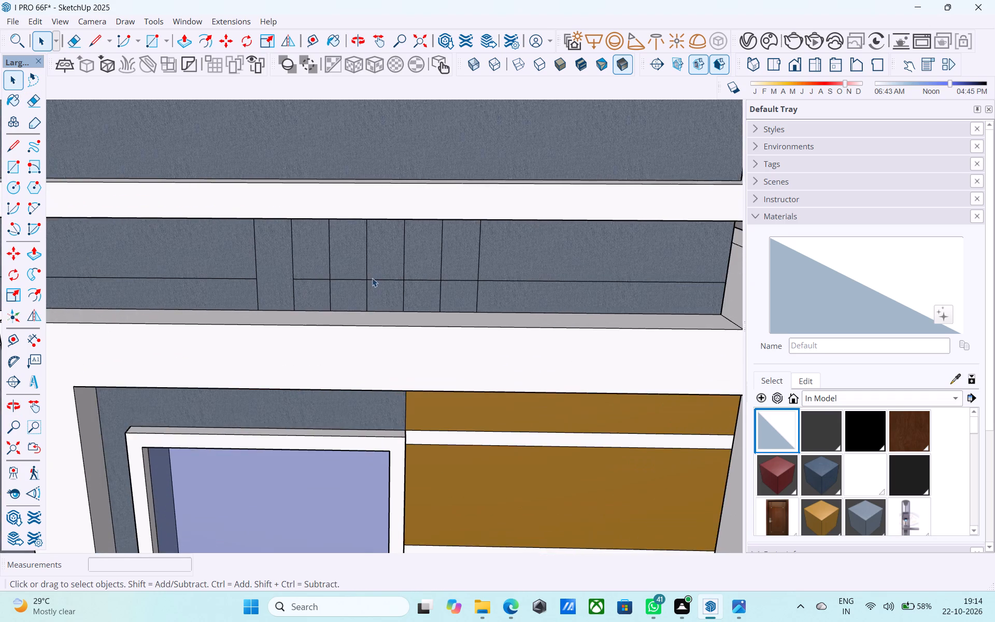
scroll(365, 279, "up", 4)
key("e")
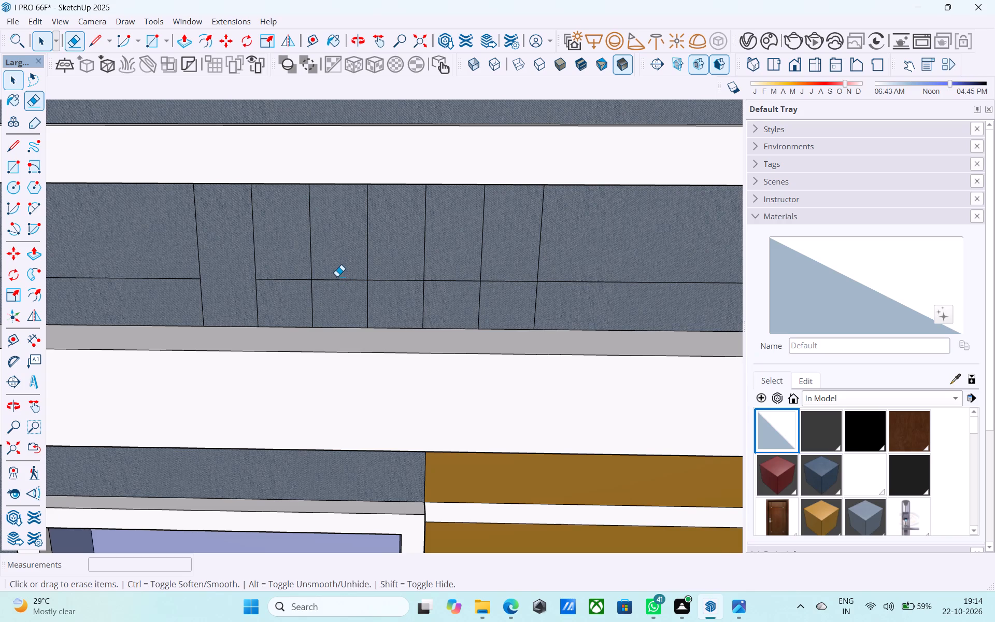
left_click_drag(337, 274, 339, 298)
left_click_drag(450, 276, 458, 298)
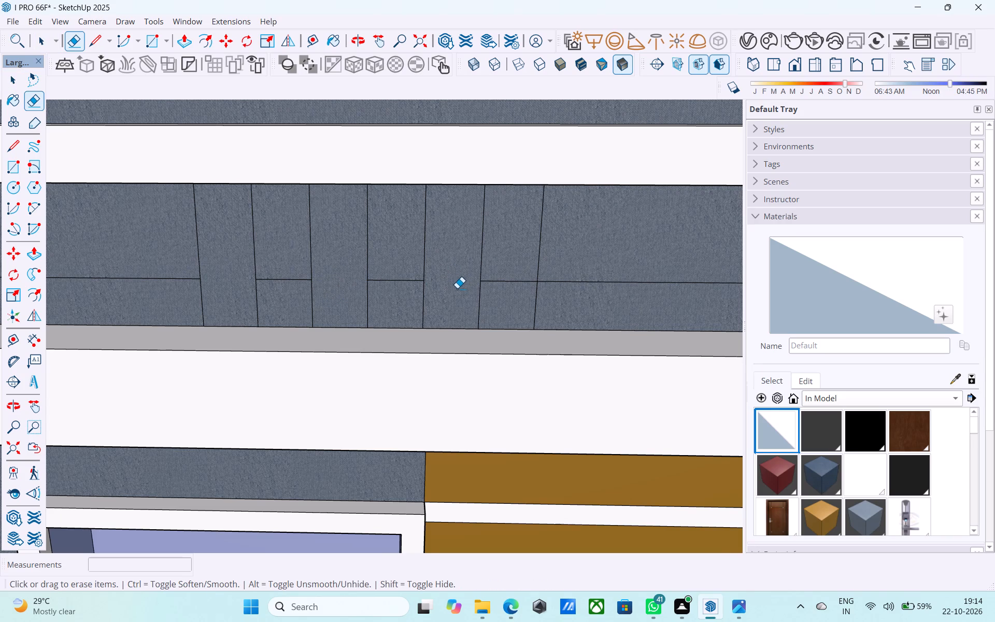
scroll(457, 288, "down", 6)
key("space")
Paint the first, third and fifth strips on the stair tower white with the Default material.
left_click(786, 427)
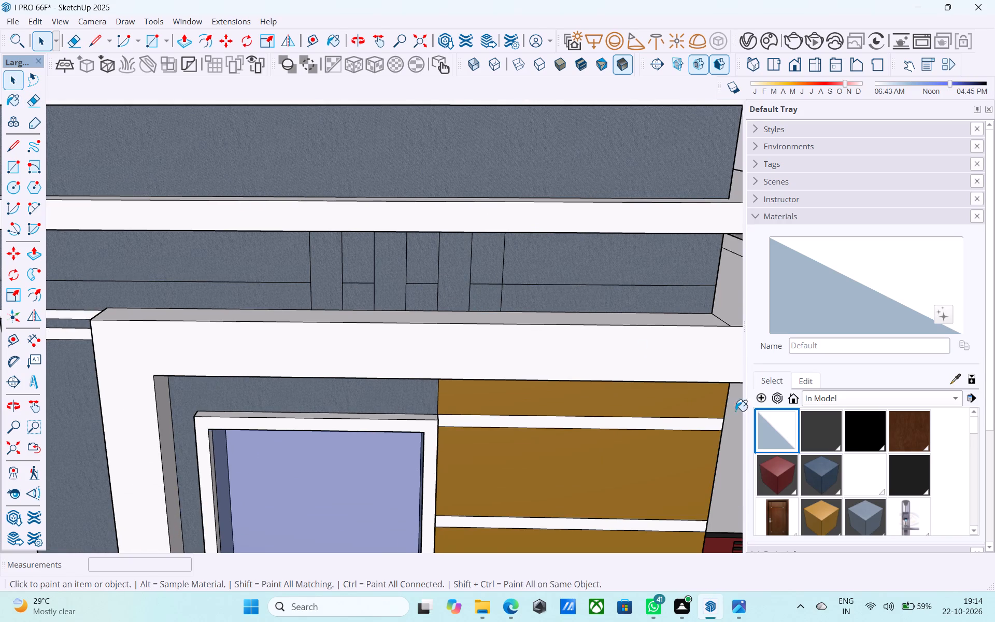
left_click(460, 274)
left_click(388, 270)
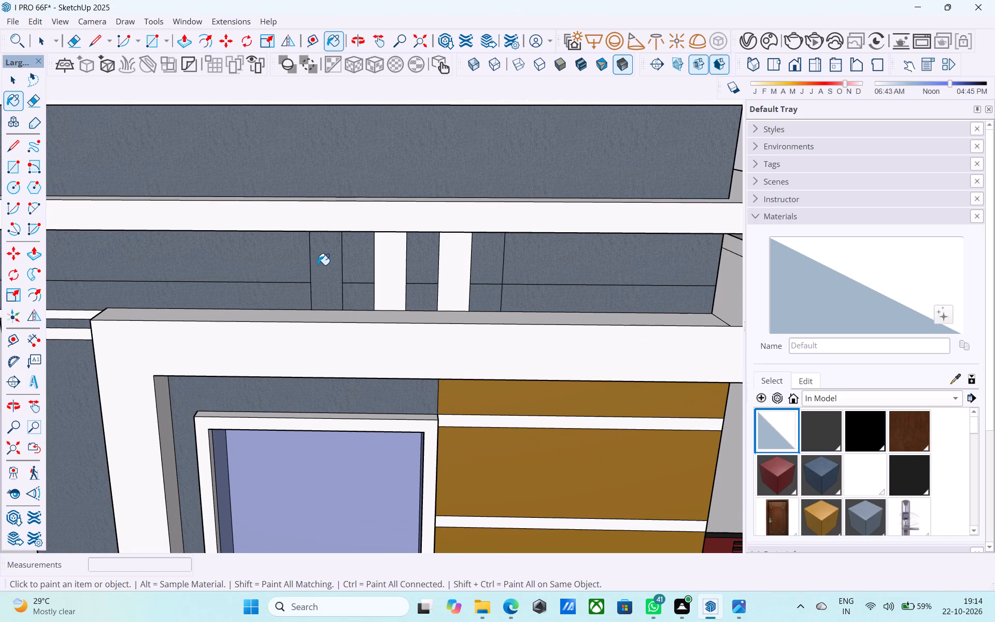
left_click(318, 265)
Erase the sixth strip's outer vertical edge and the leftover horizontal lines between the white strips and along the wall away from the banded corner.
scroll(342, 281, "down", 3)
middle_click_drag(358, 323, 375, 233)
scroll(376, 233, "down", 4)
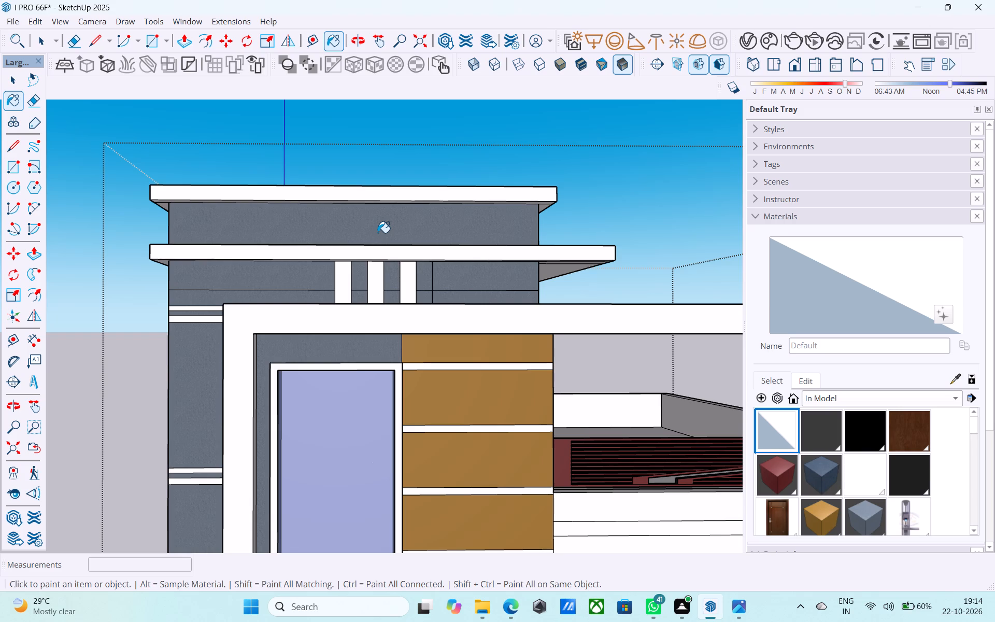
scroll(369, 216, "down", 2)
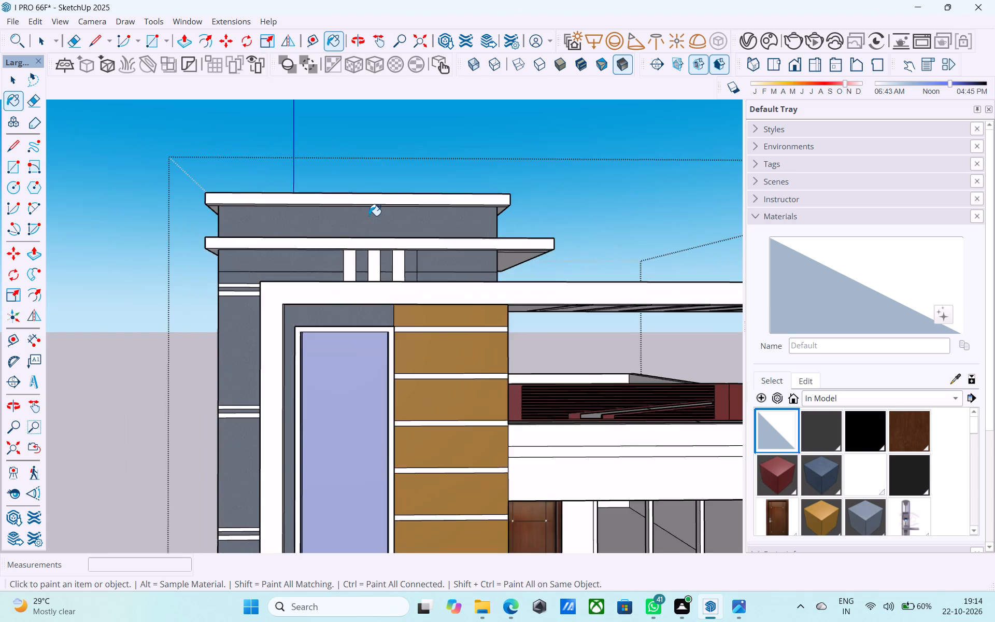
scroll(369, 216, "down", 6)
scroll(393, 251, "up", 12)
key("e")
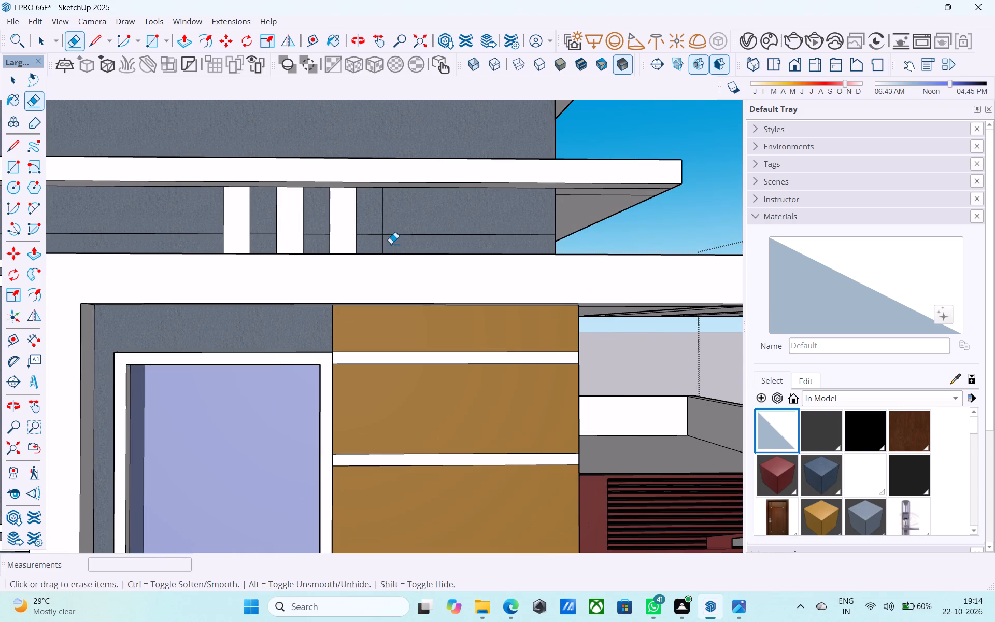
left_click_drag(391, 244, 386, 244)
left_click_drag(383, 242, 378, 230)
left_click_drag(382, 225, 388, 245)
scroll(393, 242, "down", 4)
middle_click_drag(393, 242, 395, 269)
scroll(365, 242, "up", 6)
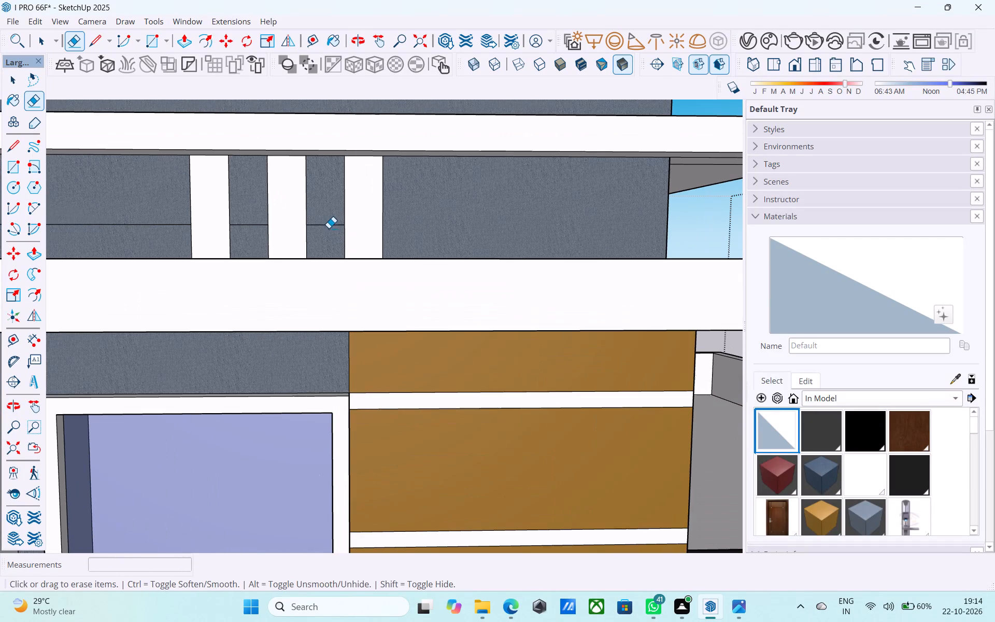
scroll(329, 228, "up", 1)
left_click(329, 224)
left_click(253, 230)
left_click_drag(259, 216, 258, 229)
Erase the remaining horizontal line between the white strips and the banded corner, including its leftover short segments.
scroll(560, 208, "down", 5)
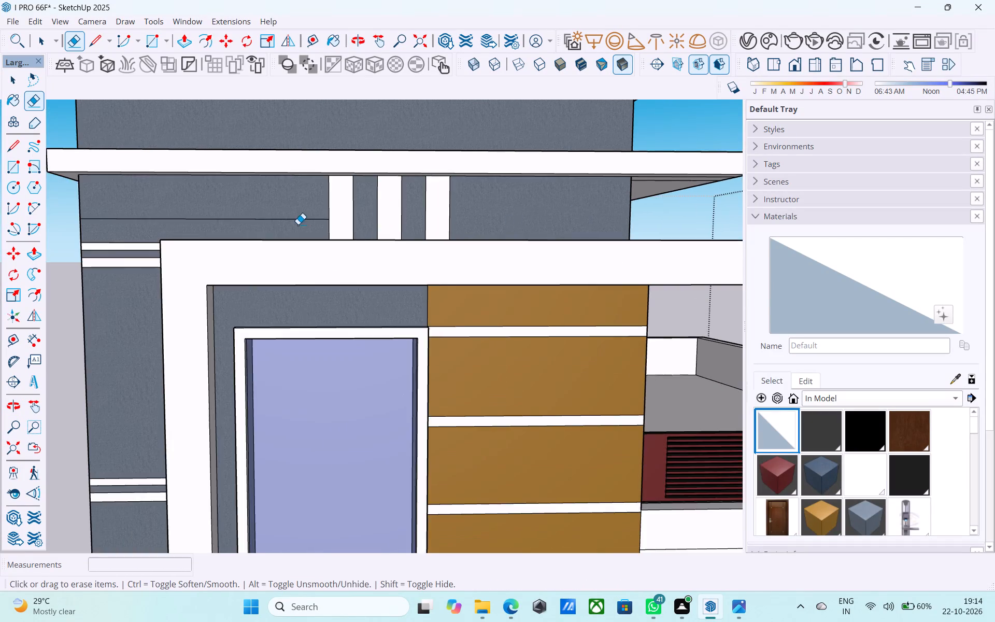
scroll(245, 222, "up", 4)
left_click_drag(245, 220, 244, 209)
scroll(281, 229, "down", 11)
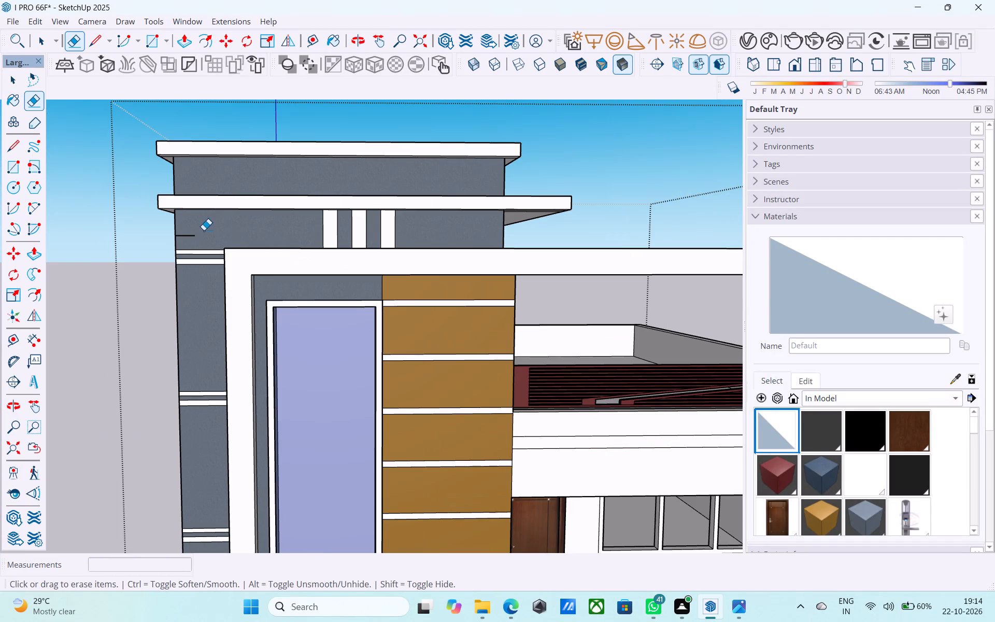
left_click_drag(197, 232, 193, 237)
middle_click_drag(192, 238, 468, 227)
scroll(474, 225, "down", 5)
scroll(310, 234, "up", 7)
left_click_drag(322, 218, 321, 211)
scroll(318, 215, "down", 5)
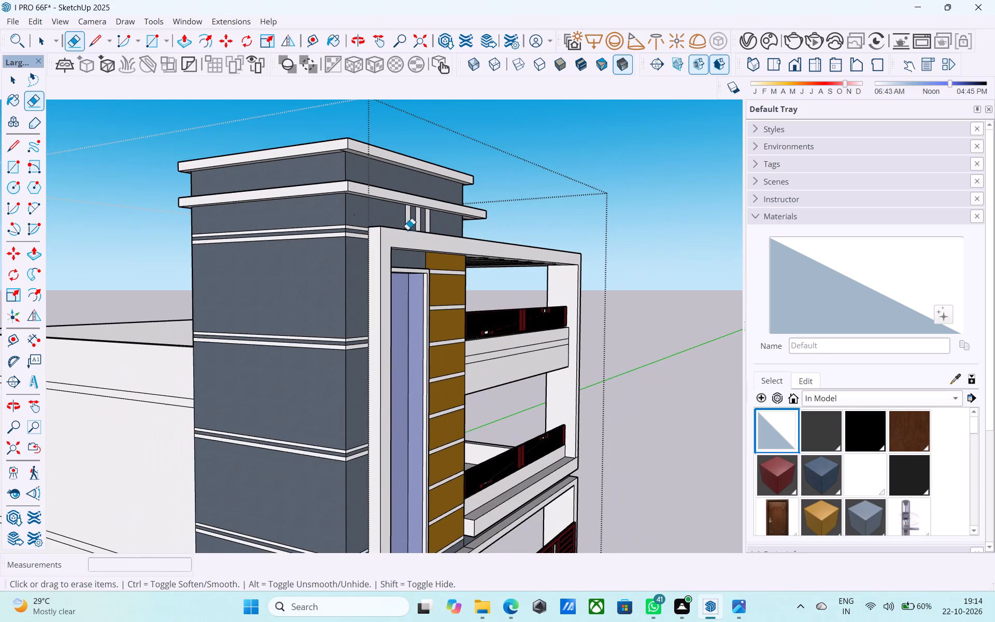
Save the house model with the finished white strips.
middle_click_drag(220, 228, 206, 225)
middle_click_drag(389, 214, 265, 225)
scroll(392, 214, "down", 10)
middle_click_drag(502, 243, 405, 261)
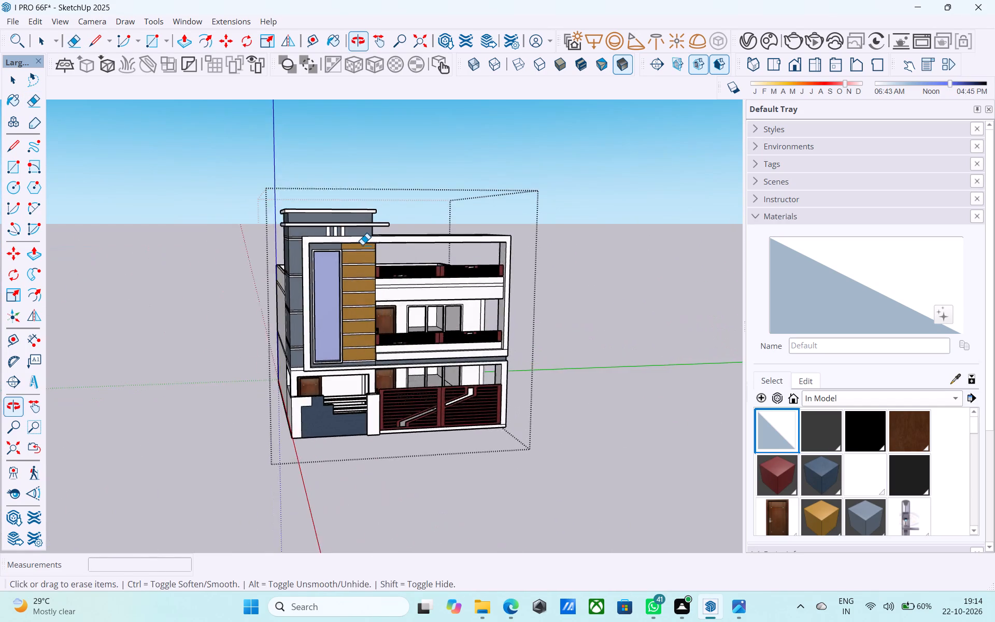
scroll(363, 245, "up", 4)
key("ctrl+s")
key("space")
scroll(361, 244, "down", 7)
middle_click_drag(528, 238, 499, 238)
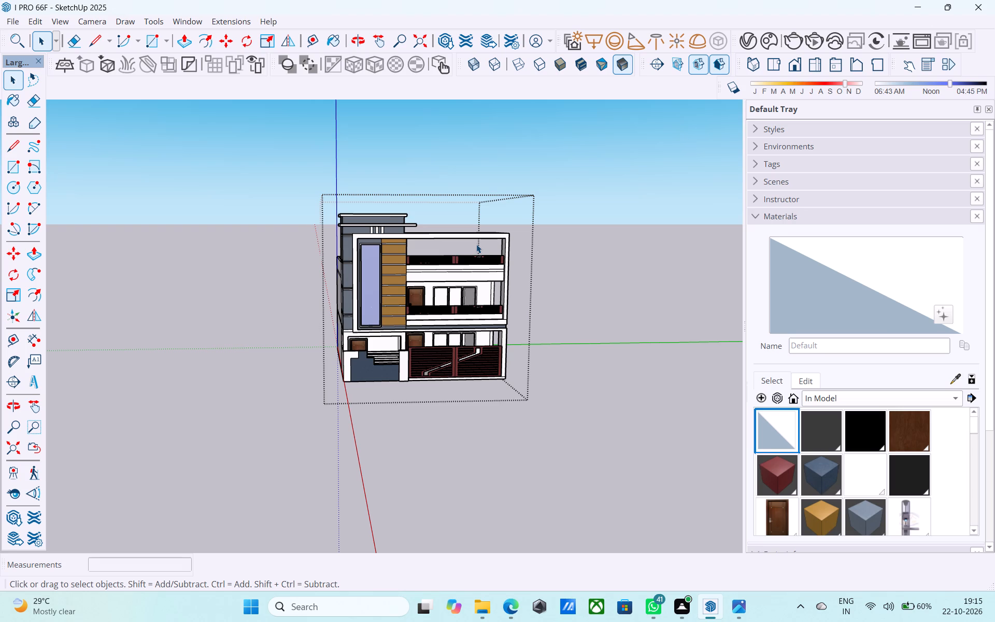
middle_click_drag(474, 245, 443, 238)
left_click(565, 258)
scroll(389, 284, "up", 7)
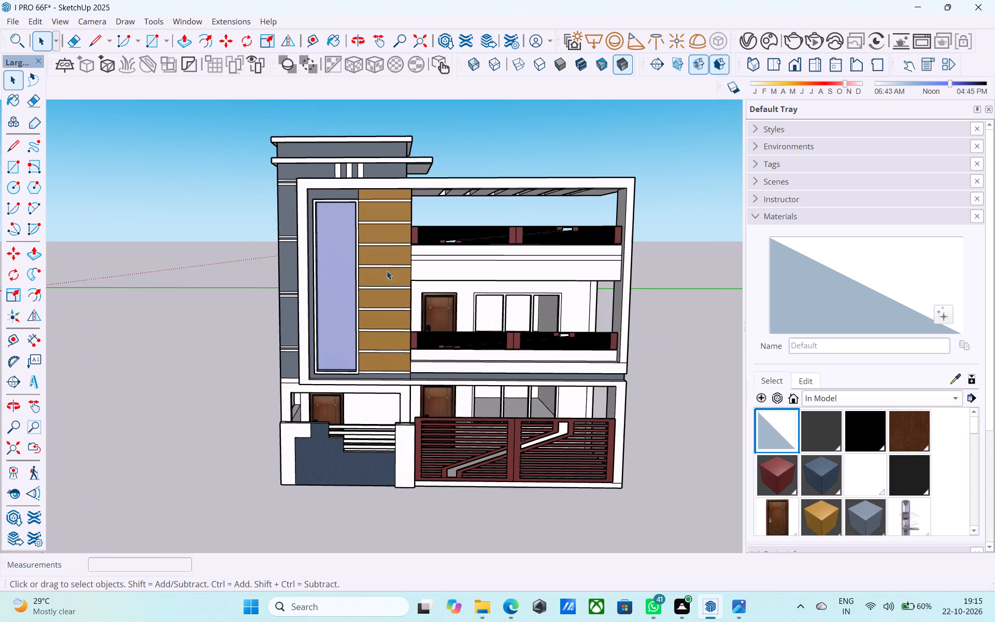
middle_click_drag(383, 275, 395, 289)
key("ctrl+s")
key("space")
middle_click_drag(397, 287, 439, 276)
key("ctrl+s")
middle_click_drag(436, 276, 420, 273)
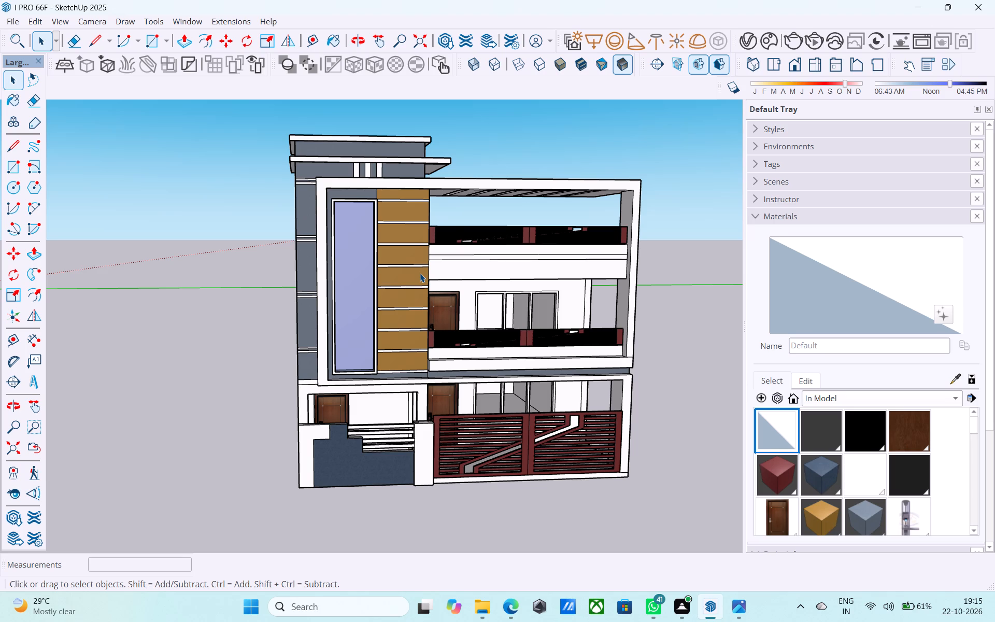
Import the 3D component file named 3D from the Downloads folder and place it on the ground in front of the house.
scroll(419, 274, "down", 3)
middle_click_drag(415, 281, 379, 286)
scroll(62, 118, "down", 1)
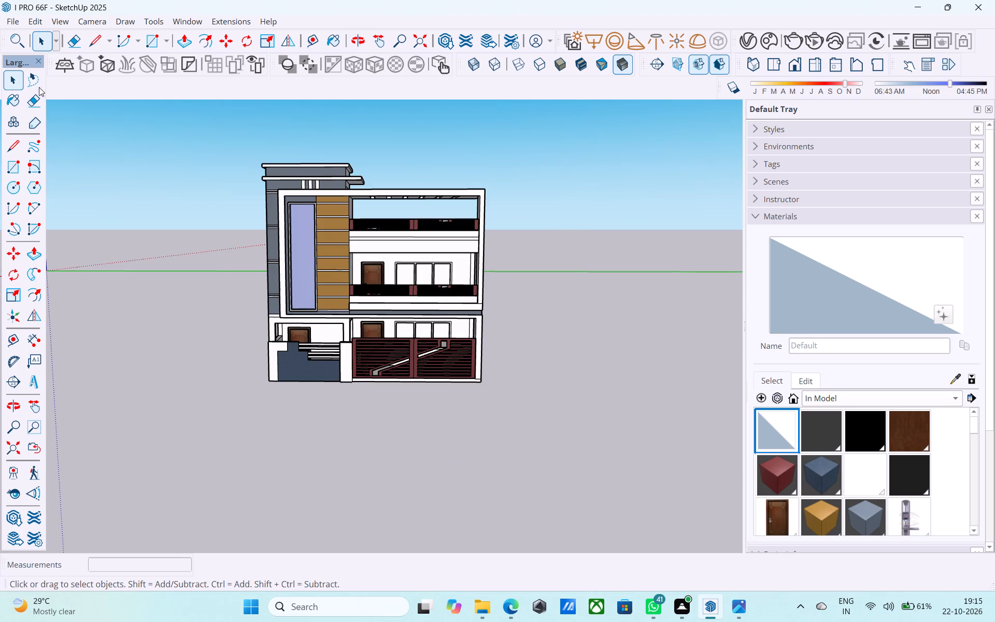
left_click(12, 22)
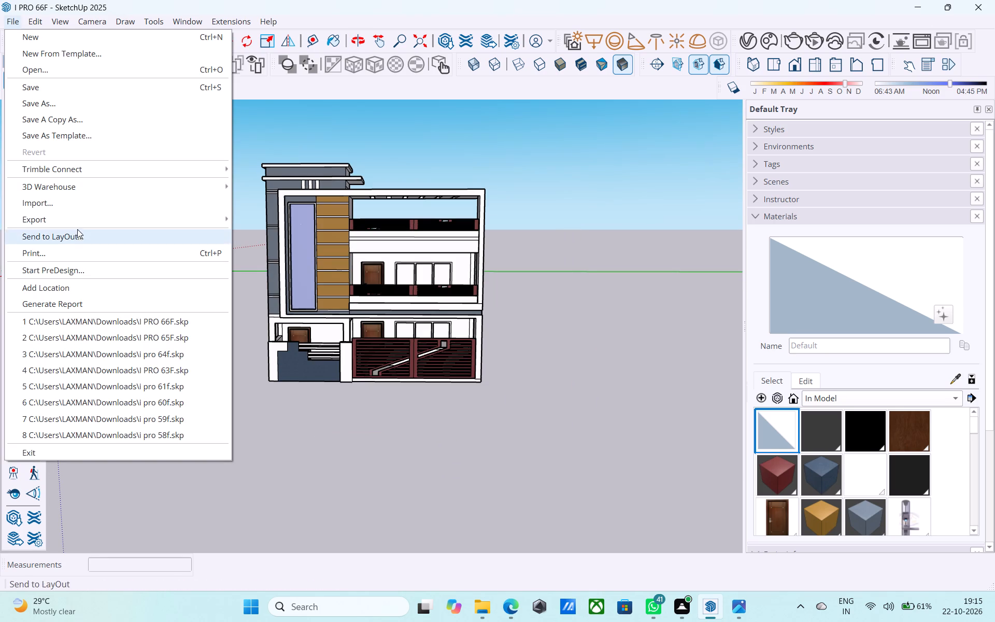
left_click(70, 203)
scroll(215, 295, "down", 1)
scroll(259, 282, "down", 4)
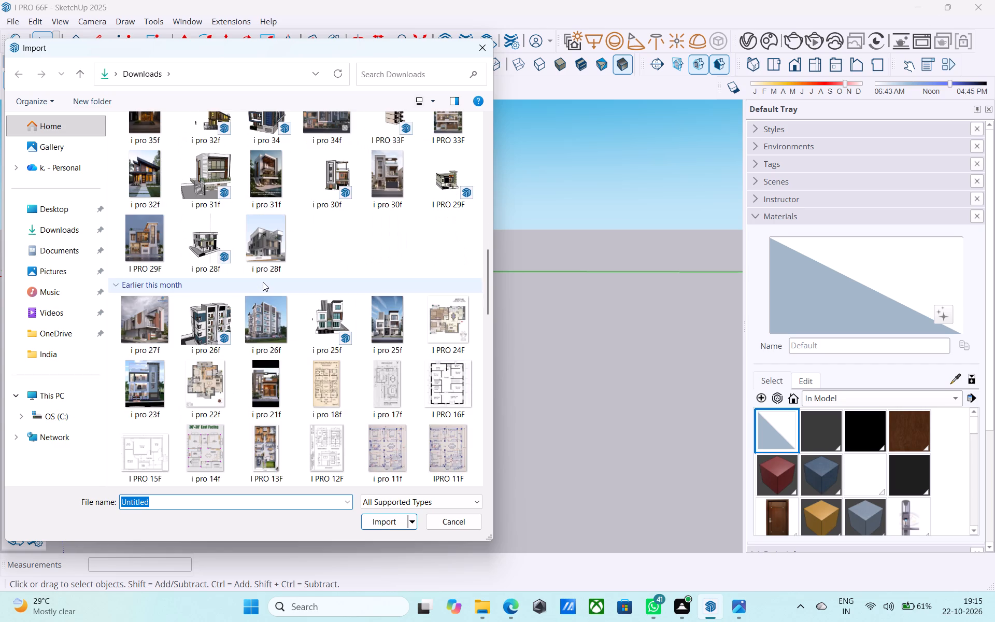
scroll(263, 282, "down", 4)
left_click(319, 273)
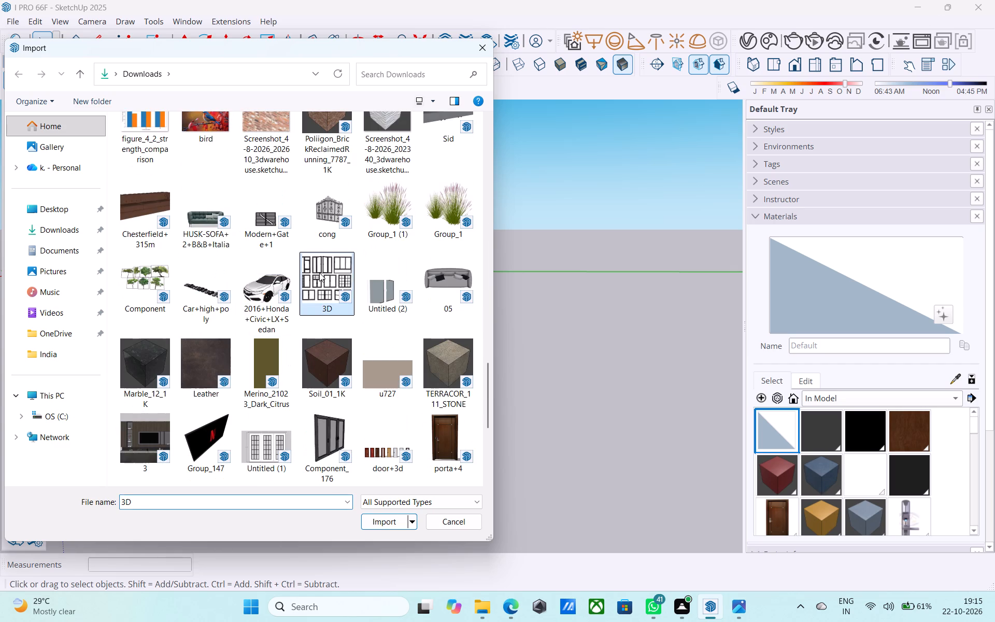
left_click(394, 525)
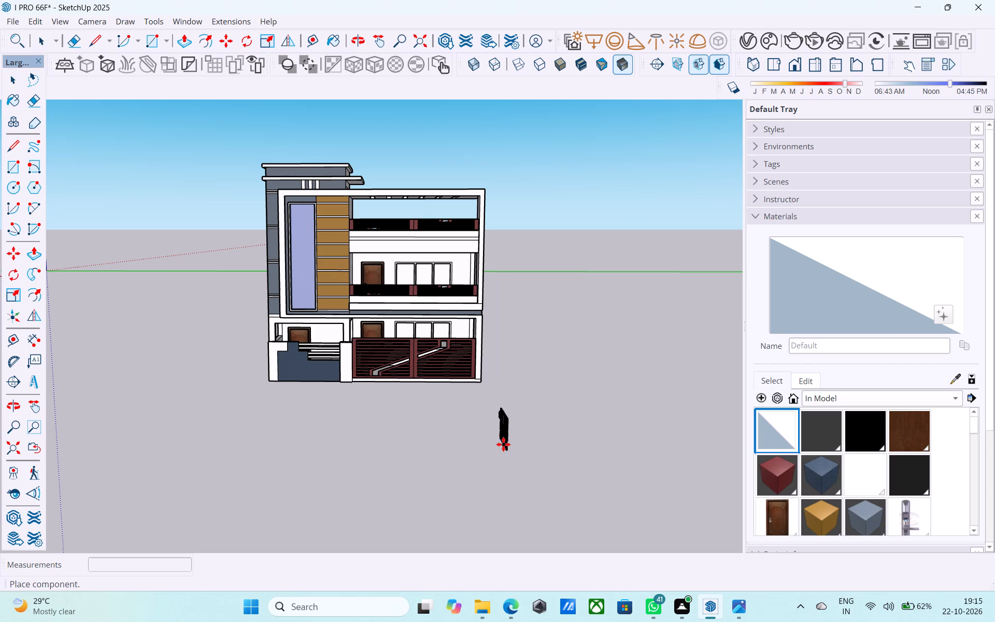
scroll(514, 448, "up", 2)
left_click(517, 448)
Examine the imported component's position and orientation relative to the house from the front and the side.
middle_click_drag(332, 402, 602, 285)
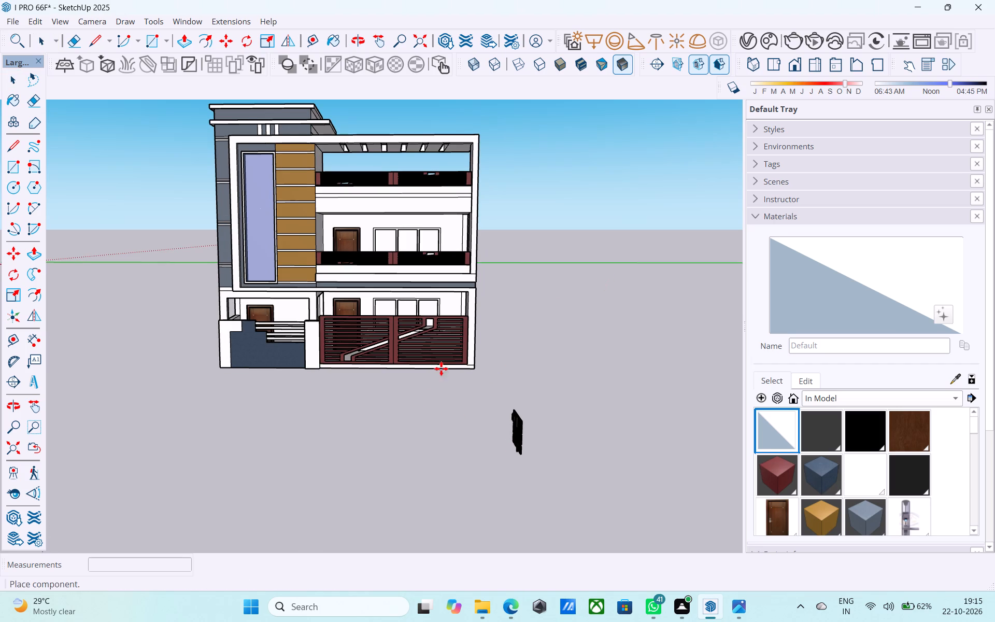
middle_click_drag(395, 383, 286, 469)
scroll(336, 429, "down", 3)
middle_click_drag(341, 429, 160, 516)
scroll(276, 431, "down", 5)
middle_click_drag(307, 456, 478, 397)
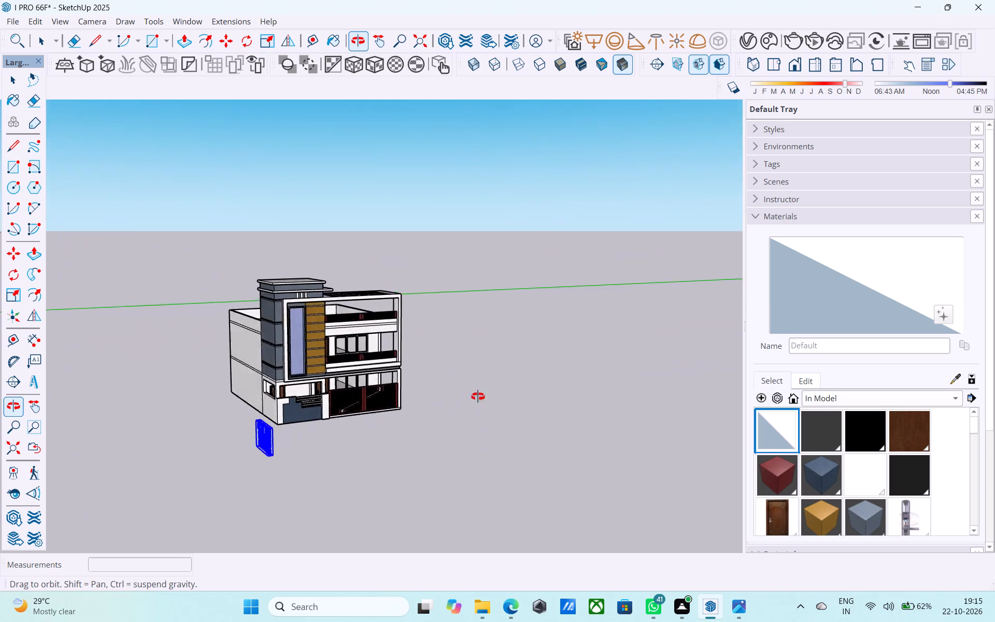
middle_click_drag(478, 397, 605, 391)
key("space")
middle_click_drag(572, 396, 472, 405)
scroll(423, 403, "down", 6)
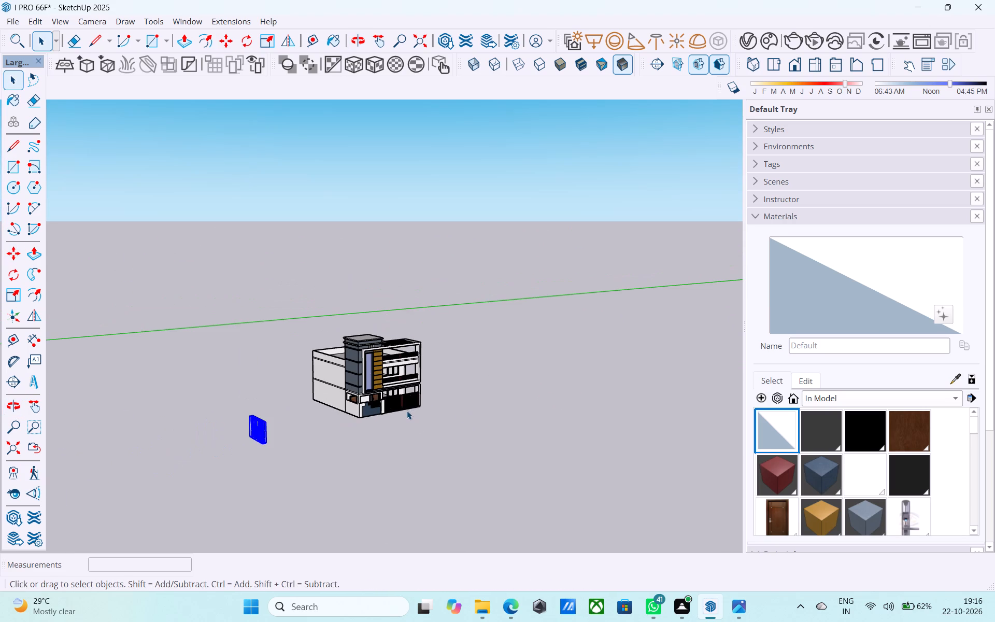
middle_click_drag(405, 421, 296, 399)
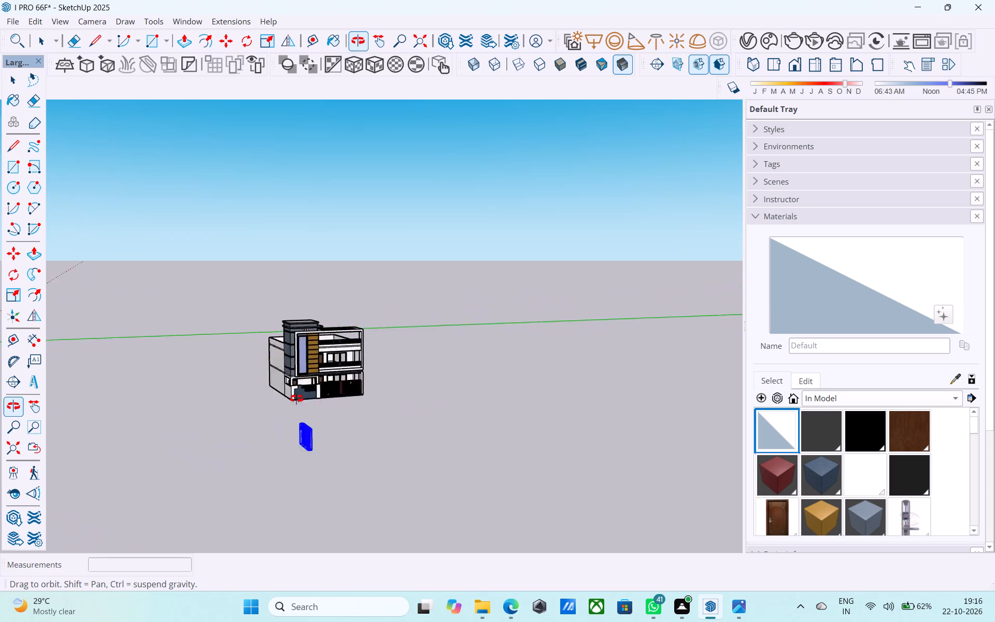
middle_click_drag(296, 399, 223, 376)
middle_click_drag(445, 382, 632, 440)
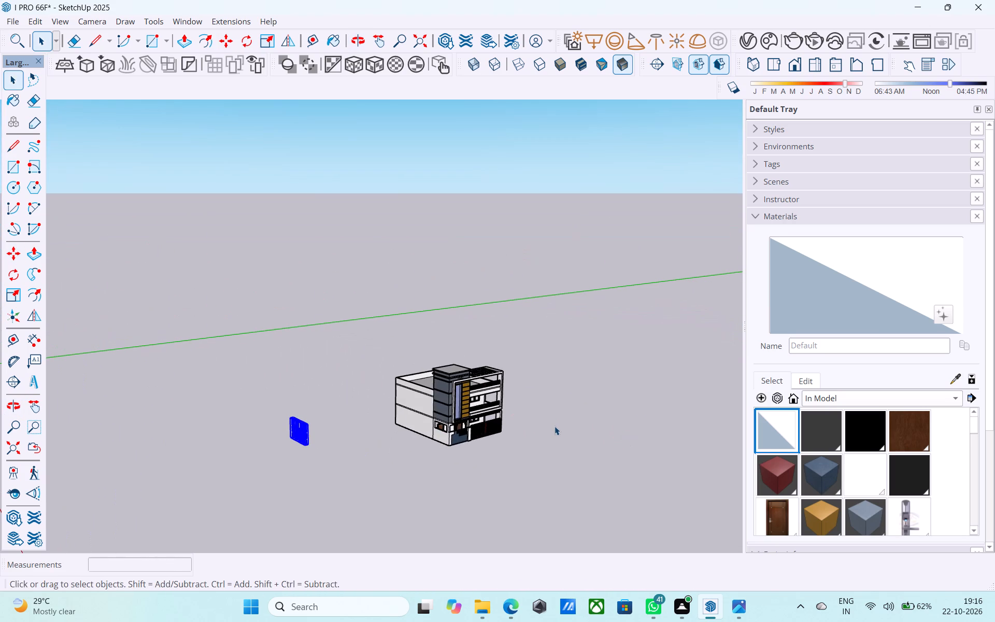
middle_click_drag(439, 402, 695, 387)
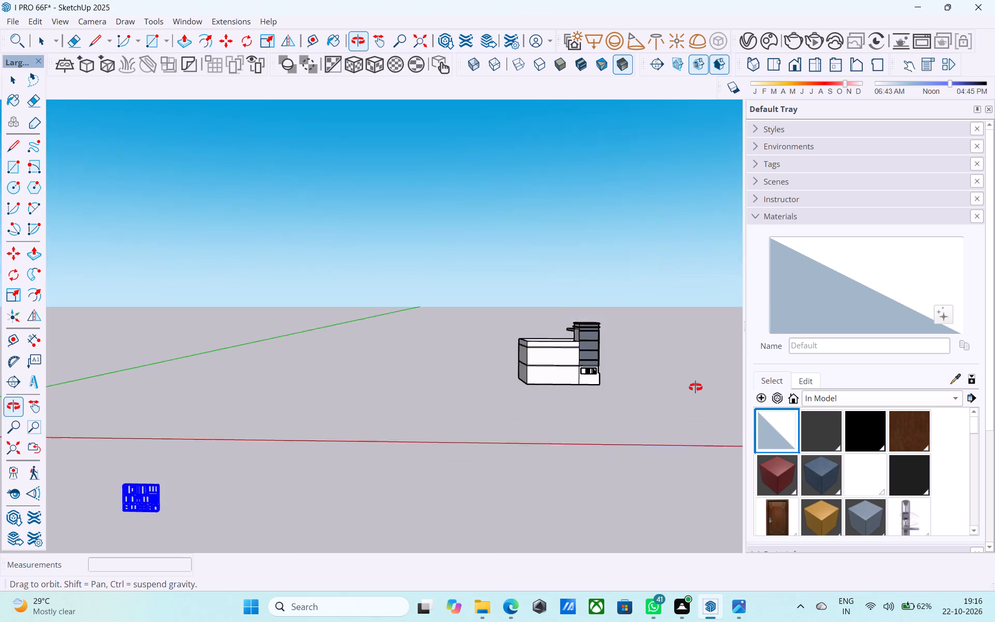
middle_click_drag(695, 387, 698, 396)
middle_click_drag(696, 399, 472, 420)
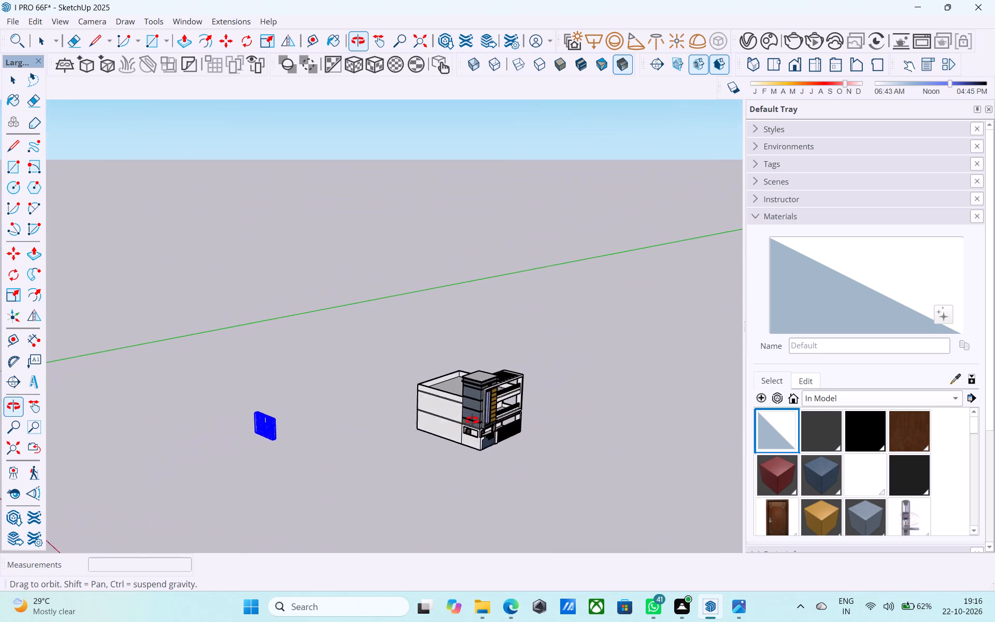
middle_click_drag(472, 420, 466, 422)
middle_click_drag(451, 434, 369, 400)
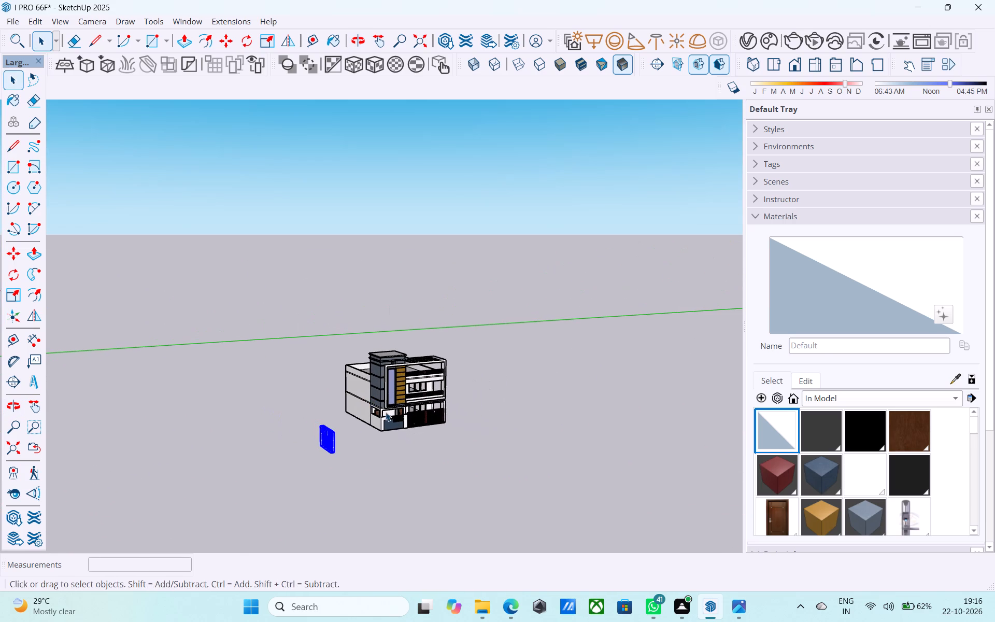
middle_click_drag(405, 431, 356, 440)
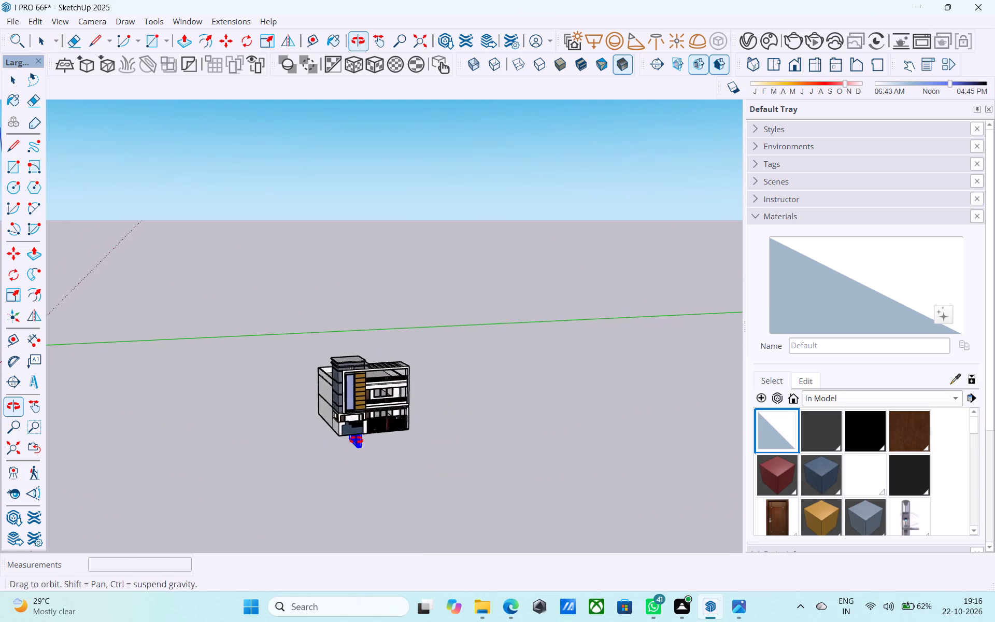
middle_click_drag(356, 440, 326, 458)
middle_click_drag(418, 330, 403, 328)
middle_click_drag(397, 451, 395, 425)
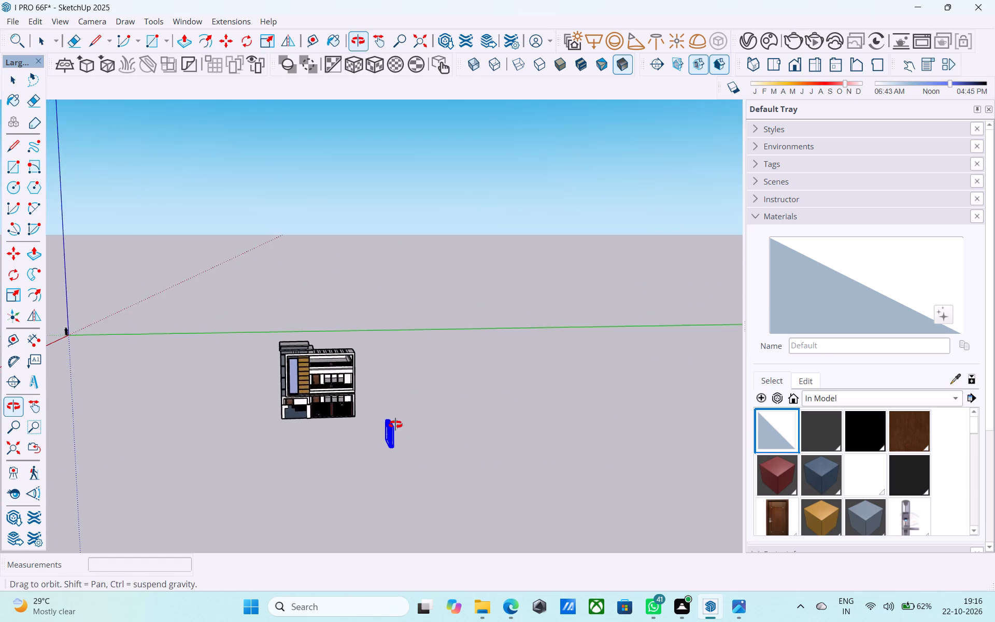
middle_click_drag(395, 425, 405, 446)
key("space")
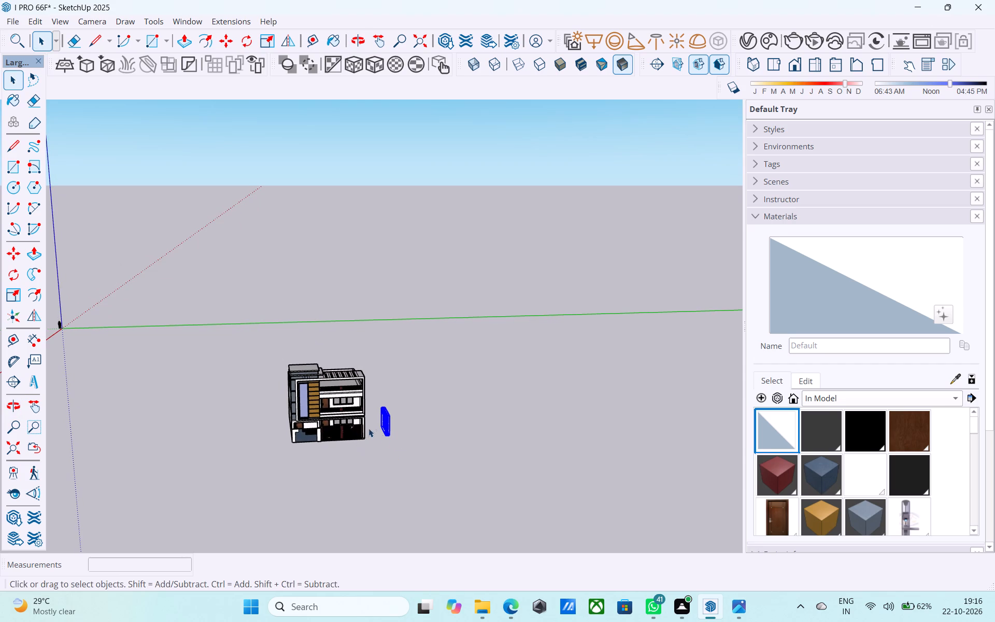
middle_click_drag(362, 422, 461, 375)
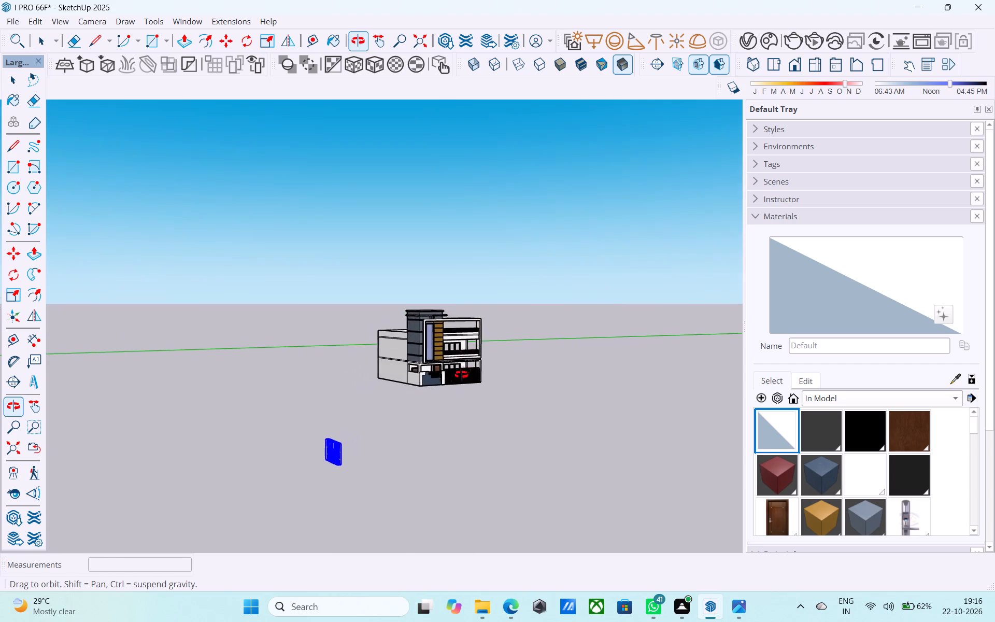
middle_click_drag(461, 375, 614, 362)
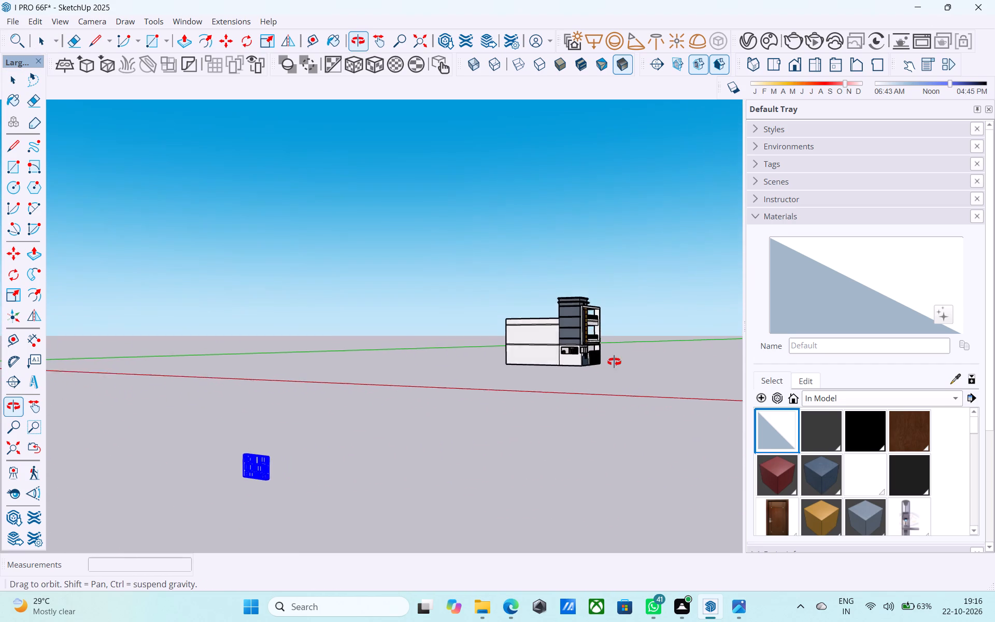
middle_click_drag(614, 362, 700, 358)
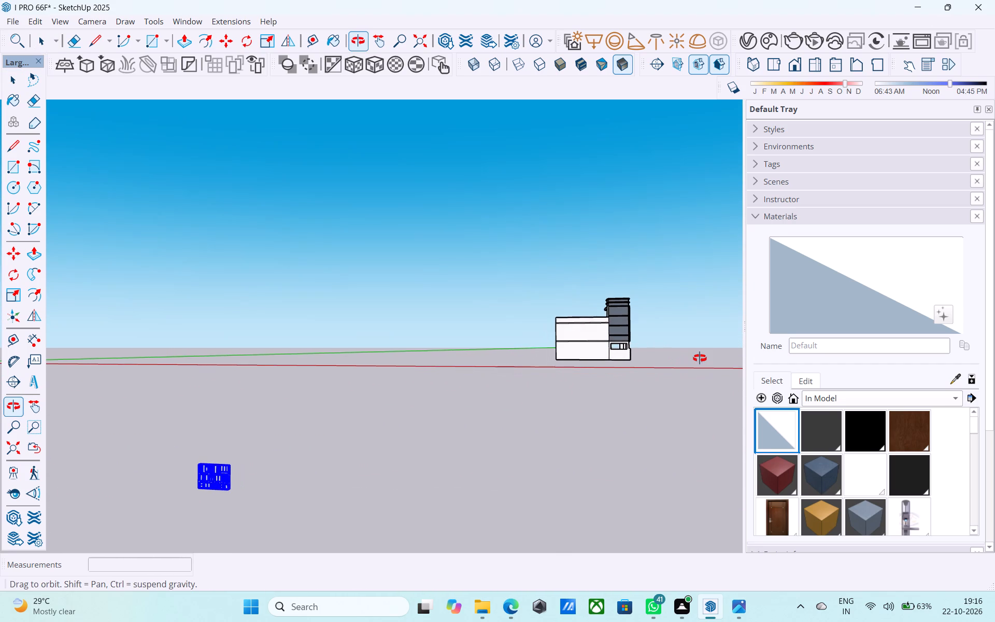
middle_click_drag(700, 358, 698, 359)
scroll(213, 487, "up", 8)
scroll(218, 479, "down", 9)
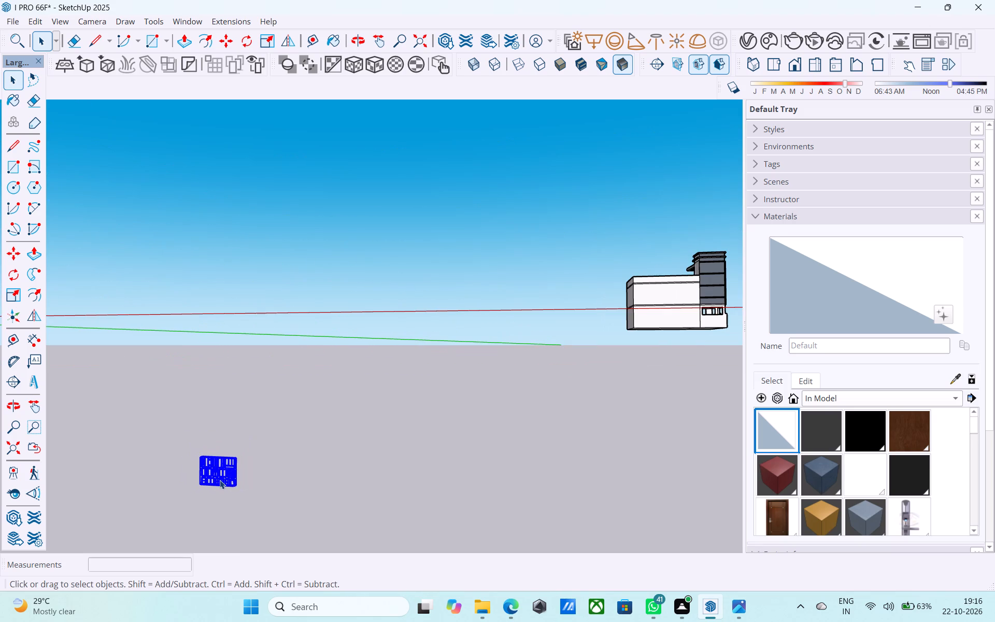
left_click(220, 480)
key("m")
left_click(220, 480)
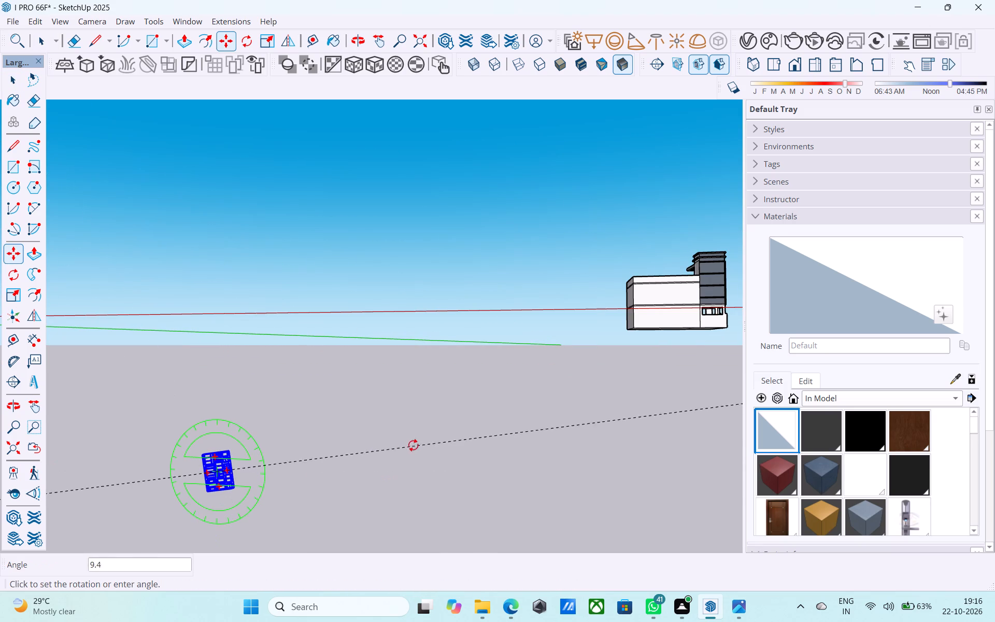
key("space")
Move the imported component across the ground from its far-off spot toward the house.
type("M")
left_click(221, 464)
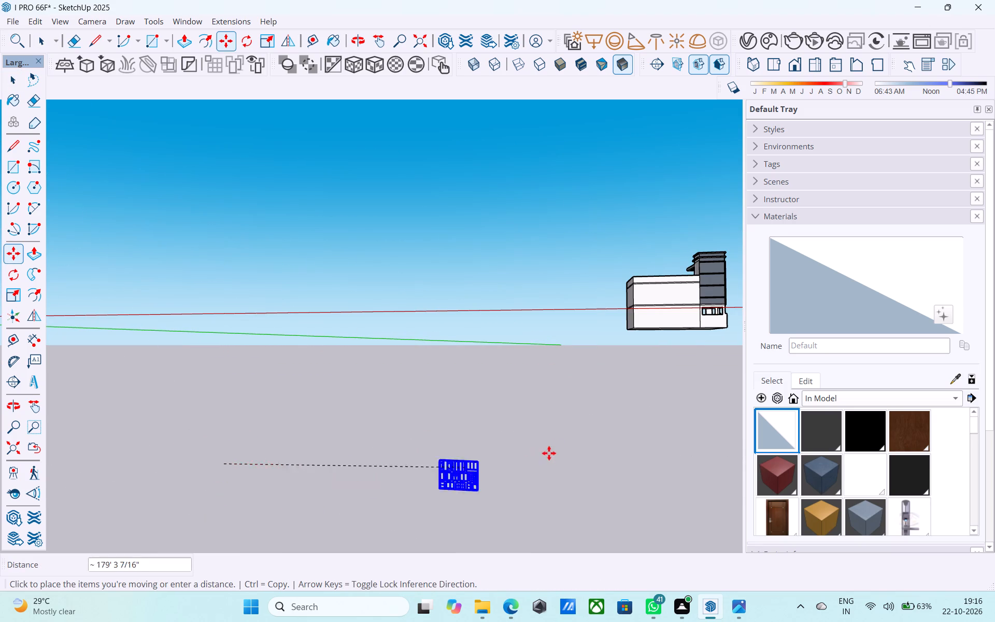
left_click(622, 409)
Move the component about 102' closer to the house, beside the side wall opposite the stair tower.
middle_click_drag(622, 409, 229, 443)
scroll(217, 394, "down", 3)
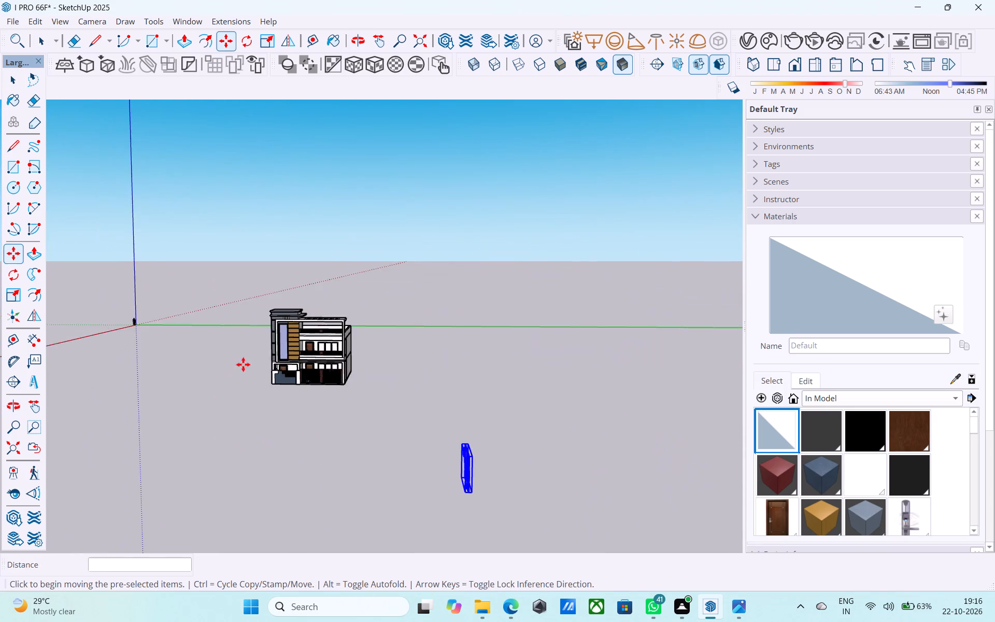
scroll(243, 364, "down", 3)
middle_click_drag(303, 411, 308, 479)
scroll(389, 493, "down", 1)
middle_click_drag(378, 490, 311, 464)
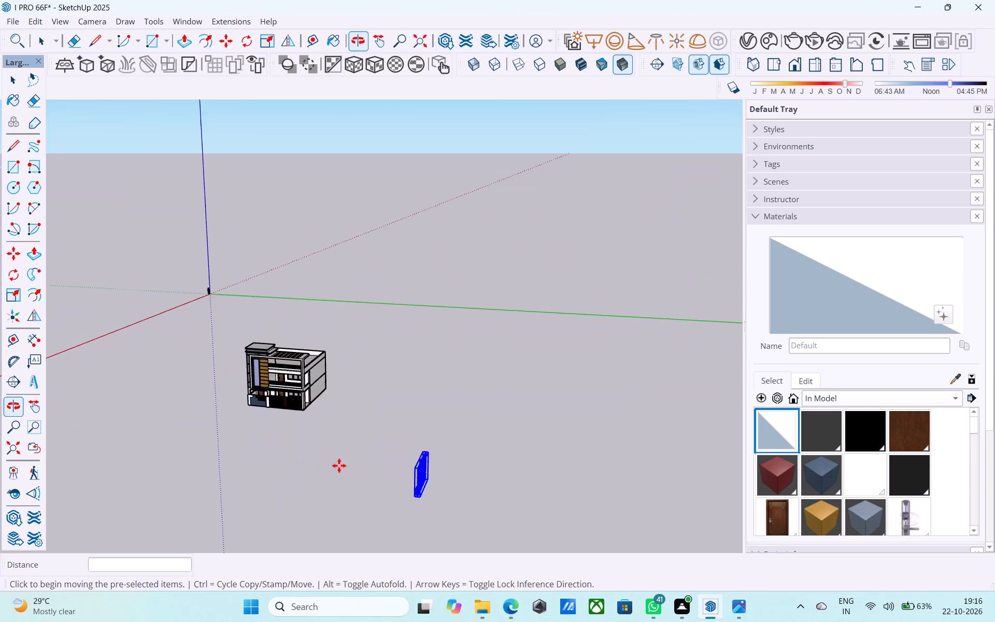
scroll(395, 443, "down", 5)
scroll(415, 488, "up", 5)
left_click(411, 481)
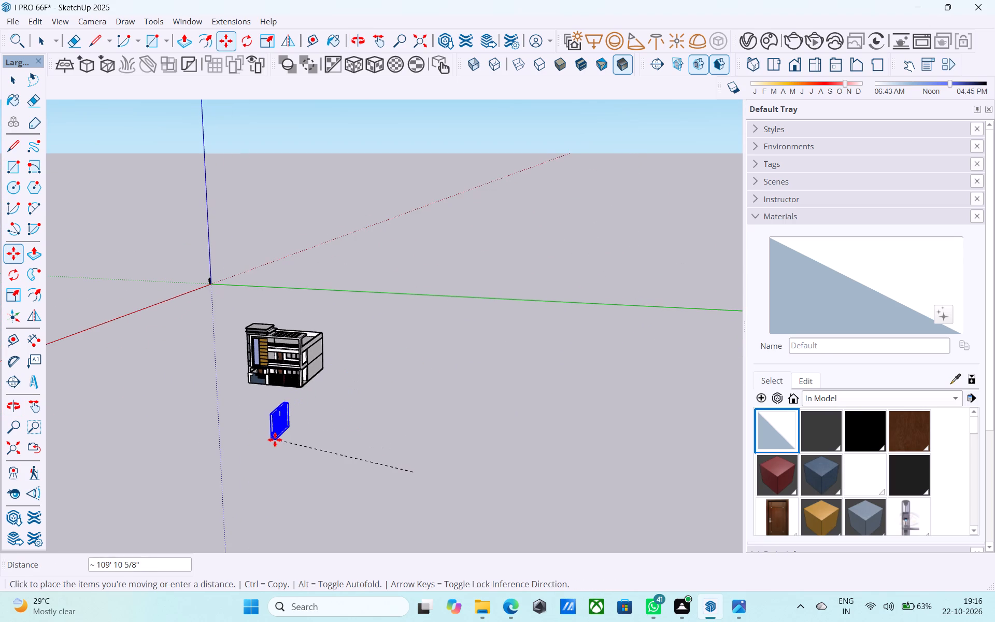
middle_click(274, 441)
scroll(274, 439, "down", 7)
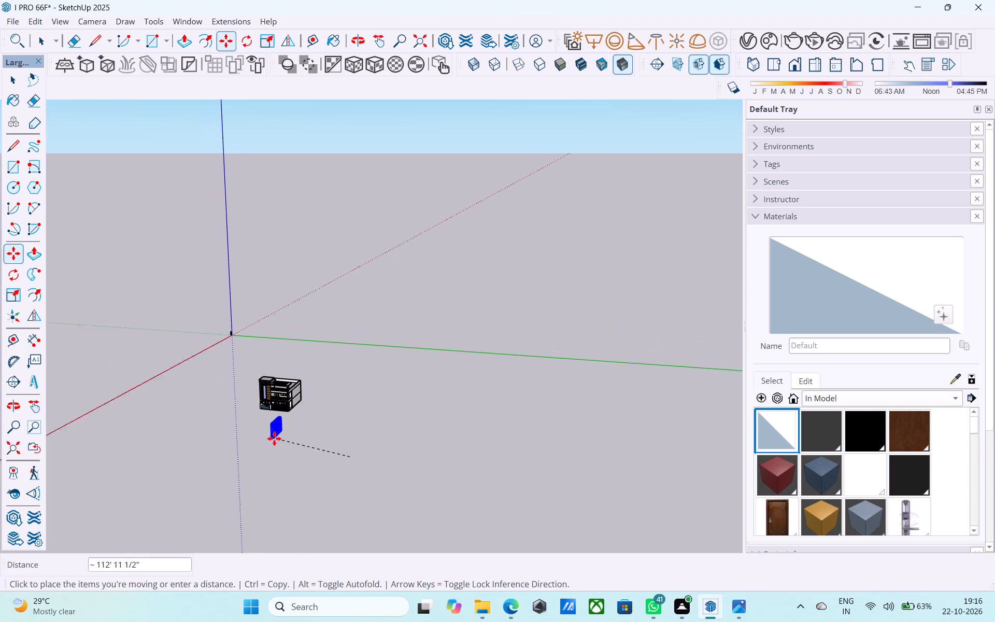
middle_click(274, 439)
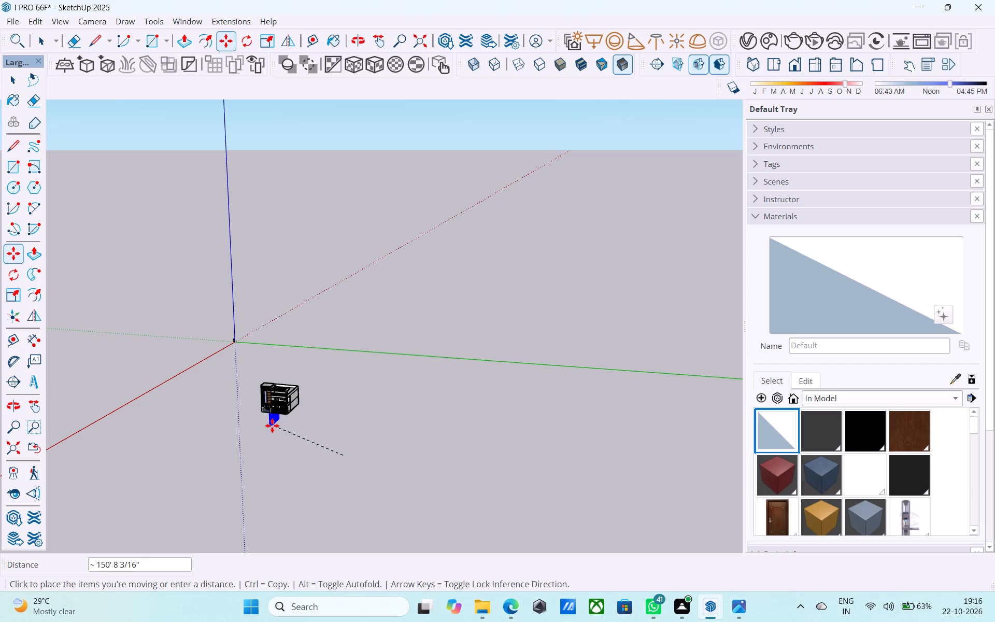
scroll(275, 418, "up", 4)
middle_click_drag(271, 419, 378, 435)
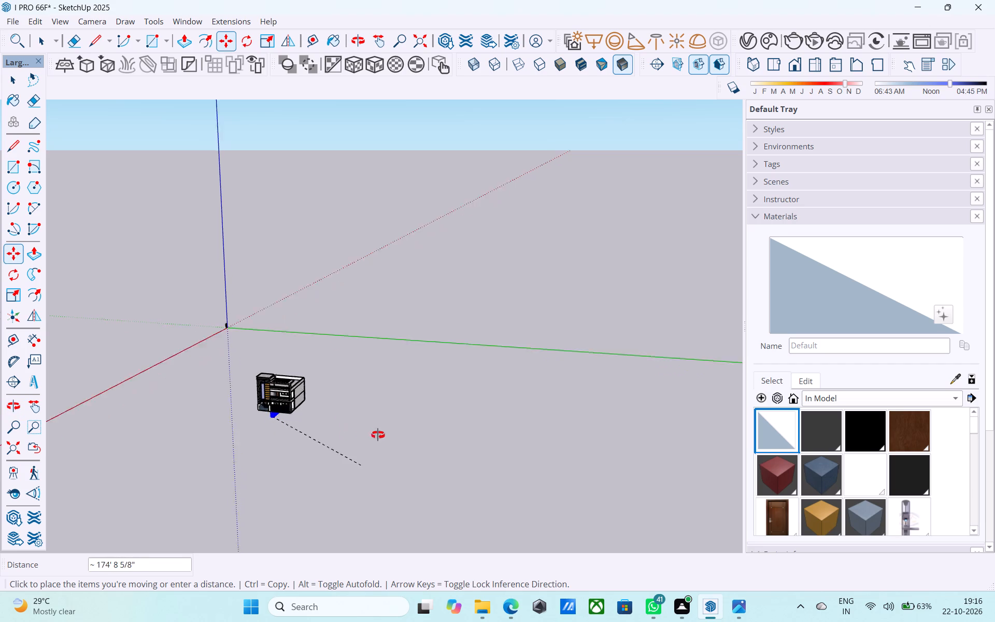
middle_click_drag(378, 435, 392, 435)
scroll(373, 426, "up", 8)
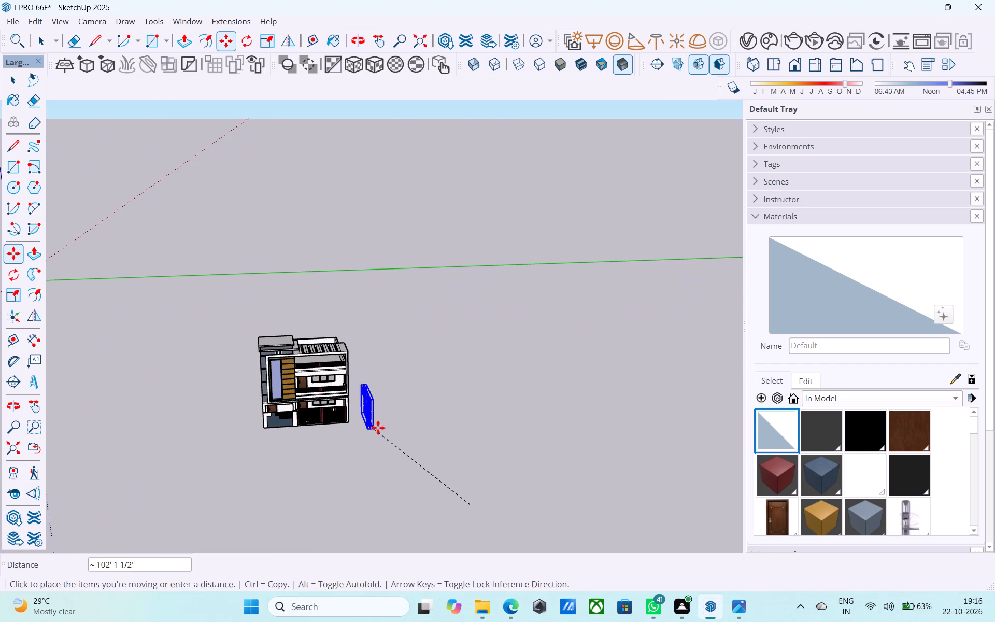
left_click(379, 428)
Move the component about 72' to the ground in front of the house's front facade.
scroll(379, 428, "up", 1)
middle_click_drag(379, 428, 333, 420)
scroll(365, 420, "up", 5)
scroll(328, 422, "down", 5)
scroll(366, 434, "up", 1)
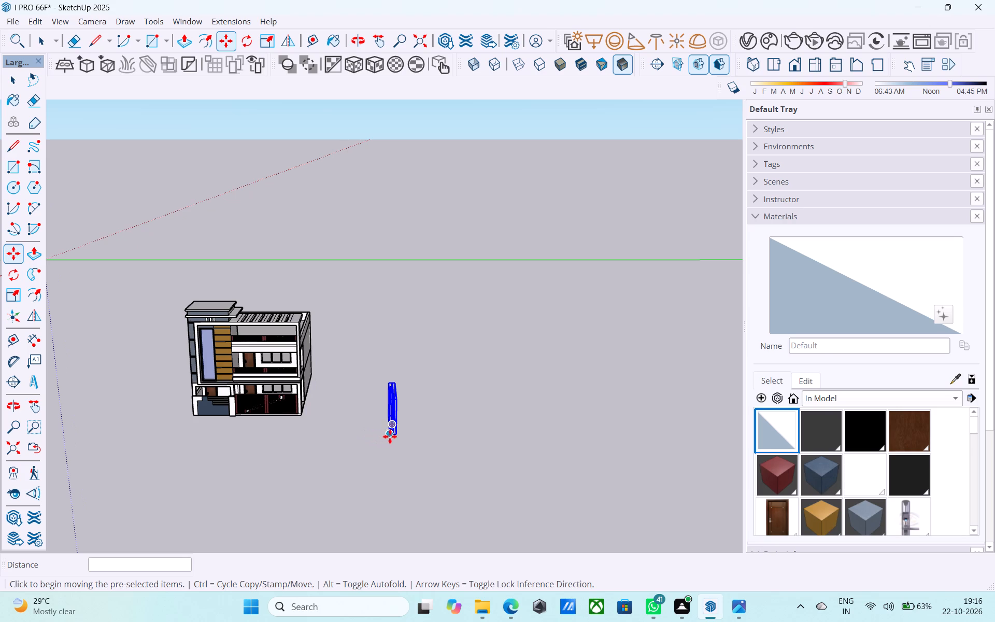
left_click(390, 436)
scroll(332, 354, "down", 5)
scroll(218, 413, "up", 1)
scroll(209, 408, "down", 5)
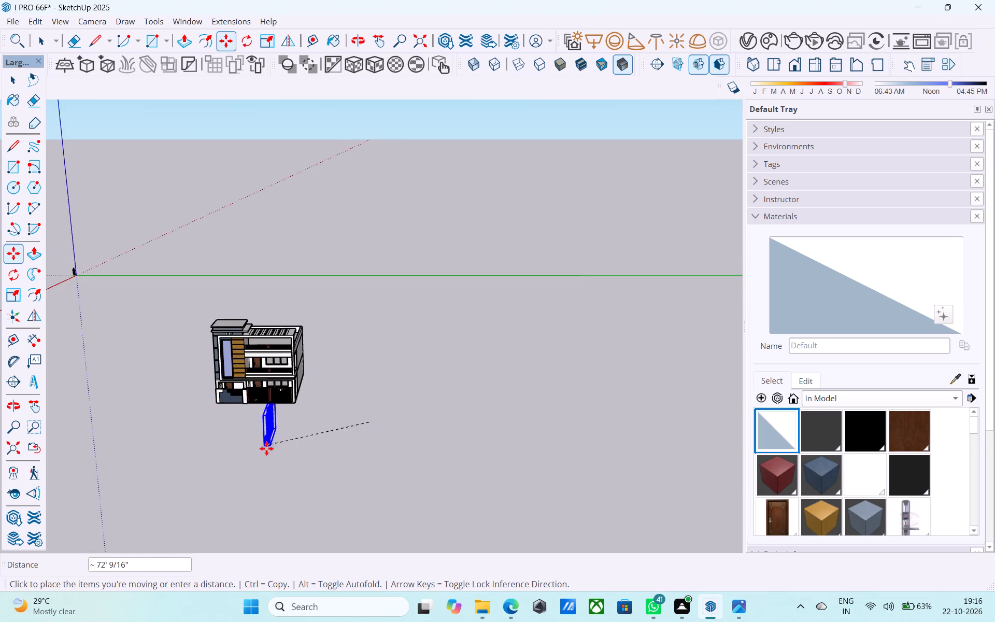
scroll(274, 449, "down", 9)
left_click(288, 461)
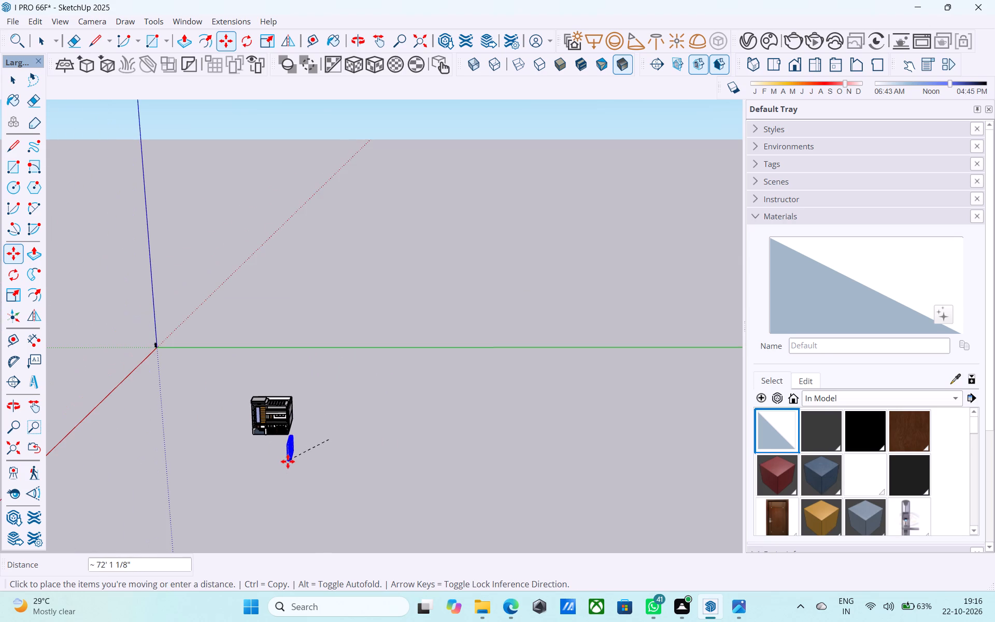
Move the component from the front to open ground beside the house, clear of the side opposite the stair tower.
middle_click_drag(288, 461, 328, 406)
scroll(308, 427, "up", 5)
left_click(291, 482)
scroll(320, 399, "down", 6)
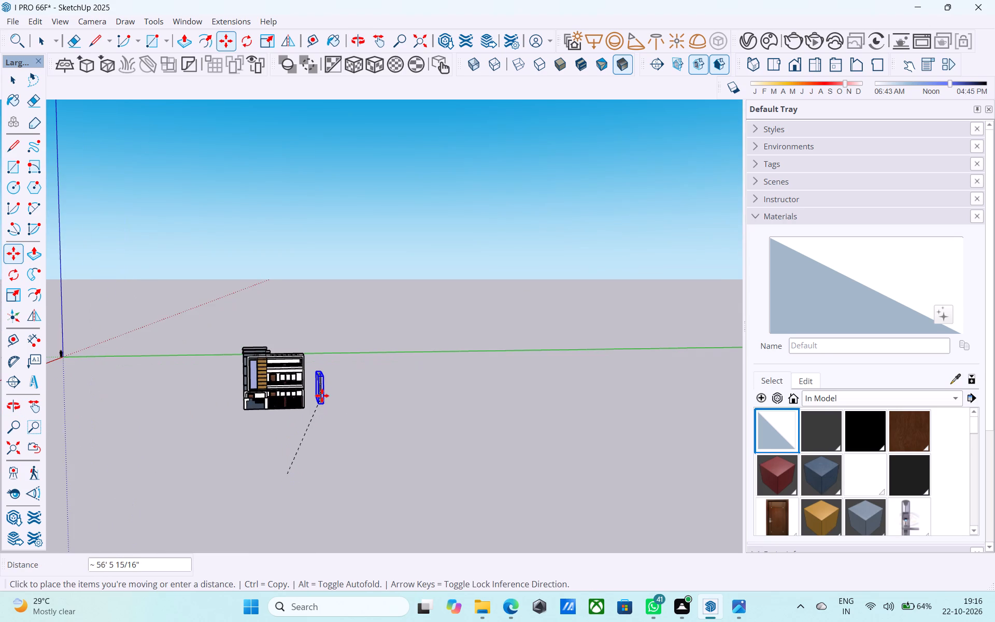
scroll(322, 395, "down", 7)
left_click(356, 403)
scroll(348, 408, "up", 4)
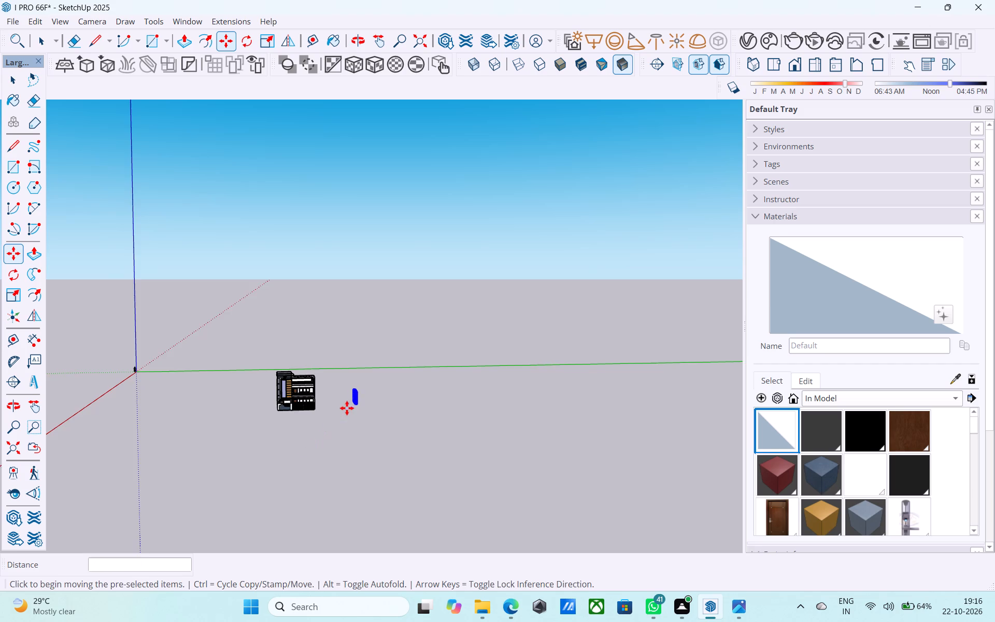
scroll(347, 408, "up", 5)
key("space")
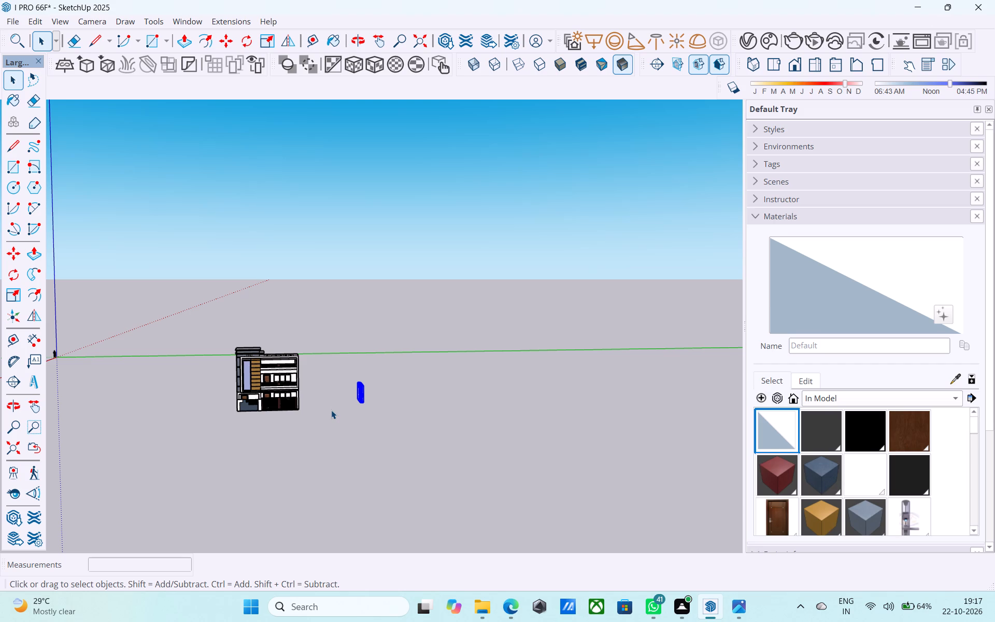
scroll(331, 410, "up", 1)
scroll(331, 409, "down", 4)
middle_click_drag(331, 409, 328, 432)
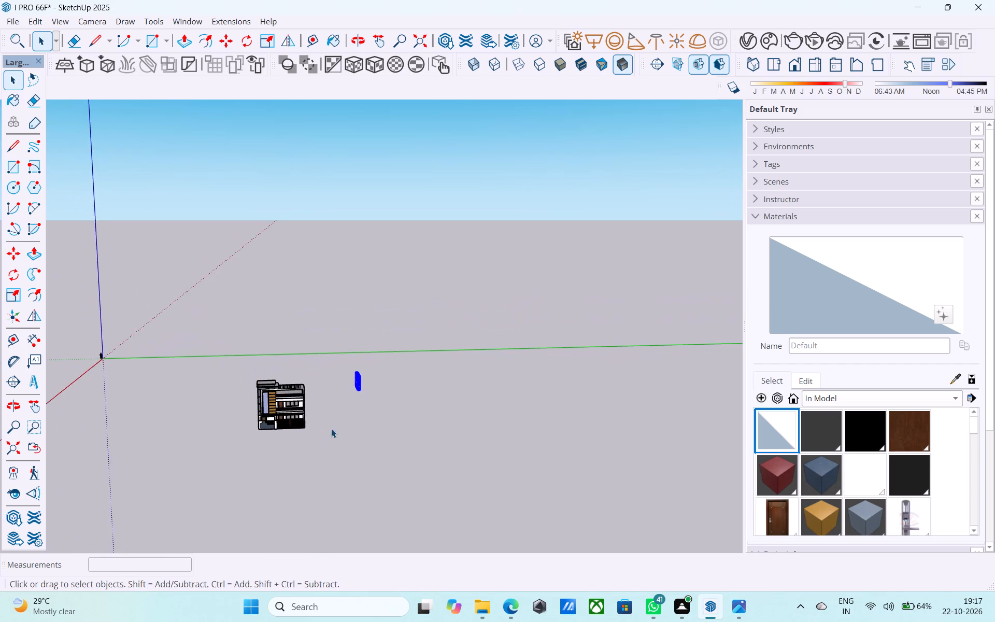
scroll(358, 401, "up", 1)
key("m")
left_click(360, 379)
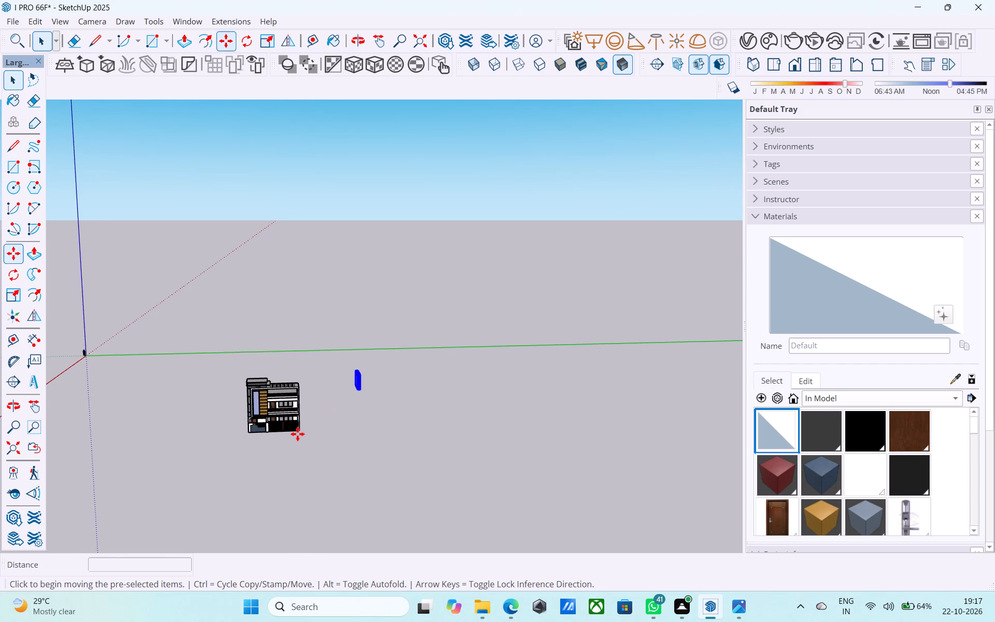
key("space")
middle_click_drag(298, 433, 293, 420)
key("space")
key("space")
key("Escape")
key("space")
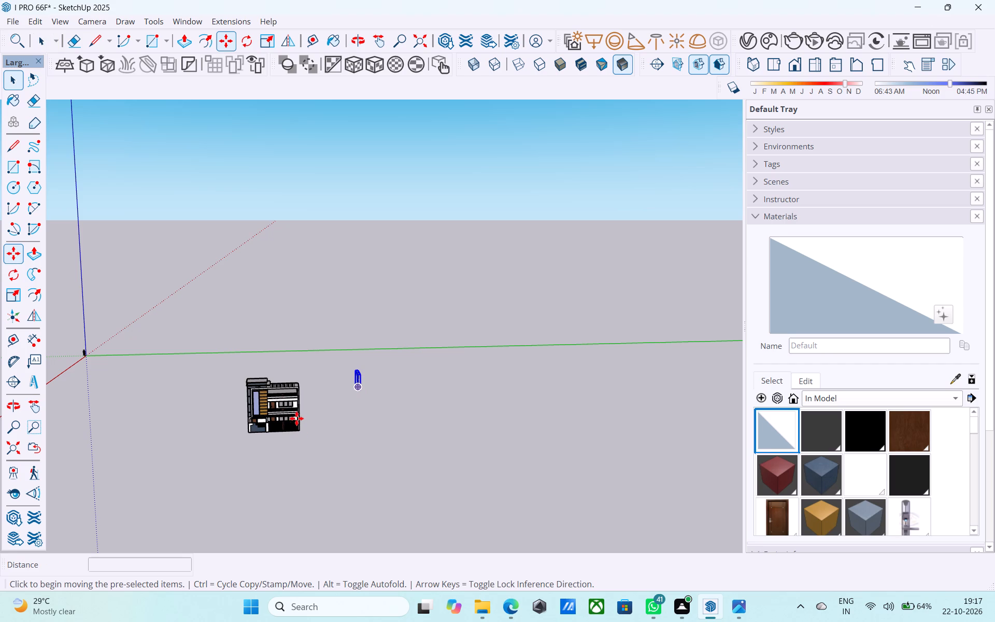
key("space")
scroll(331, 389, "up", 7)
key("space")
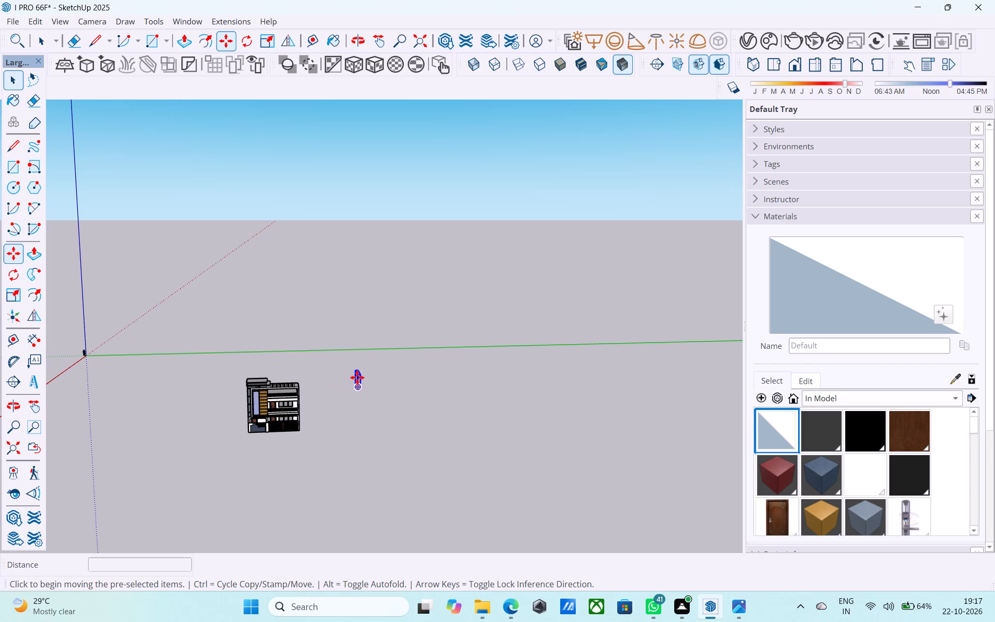
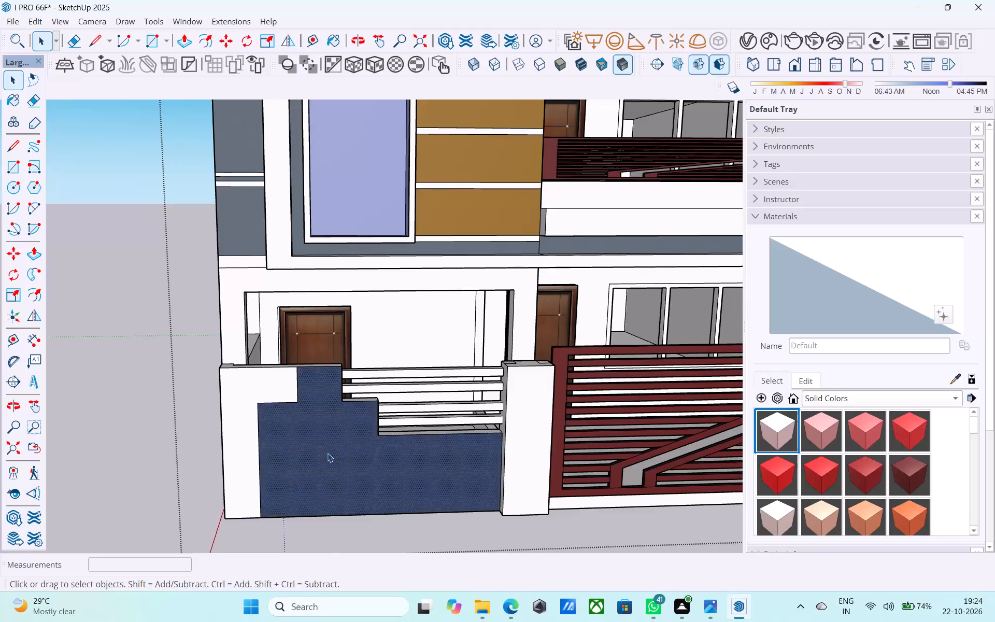
Offset the outline of the dark stepped panel on the front boundary wall 6" inward and select the inner face.
scroll(328, 453, "up", 4)
key("f")
left_click(328, 453)
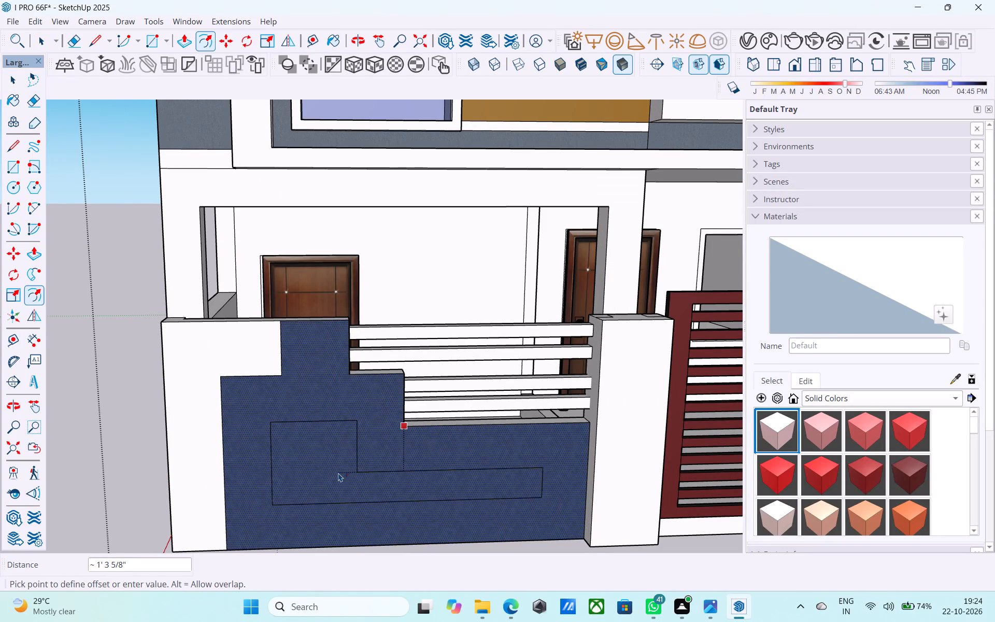
key("6")
key("shift+quotedbl")
key("Return")
key("space")
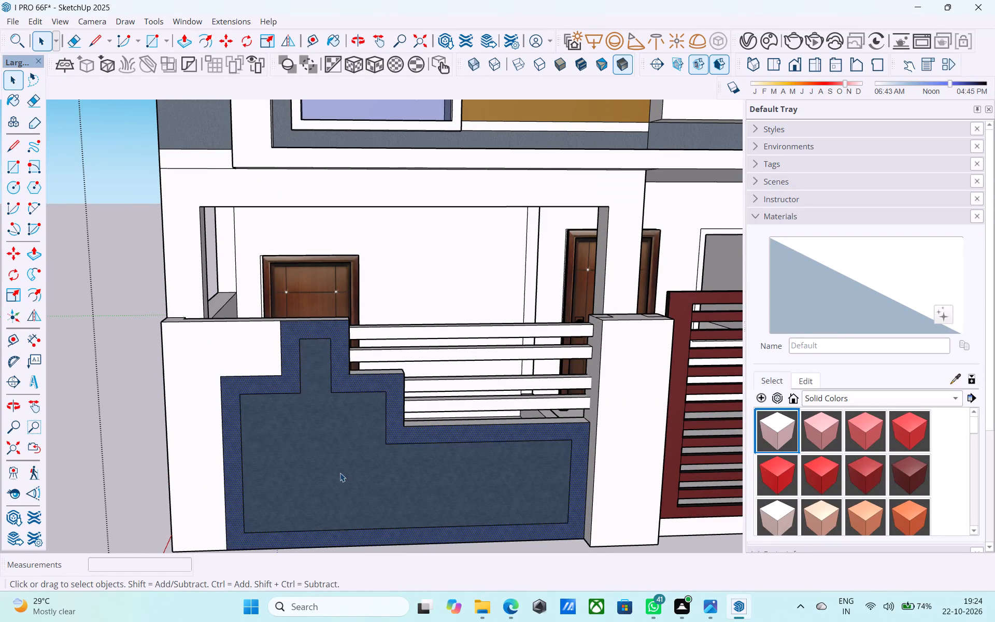
left_click(340, 471)
Import the window-frame collection file named 3D from the Downloads folder.
scroll(340, 471, "down", 7)
middle_click_drag(342, 477, 351, 465)
scroll(312, 474, "down", 2)
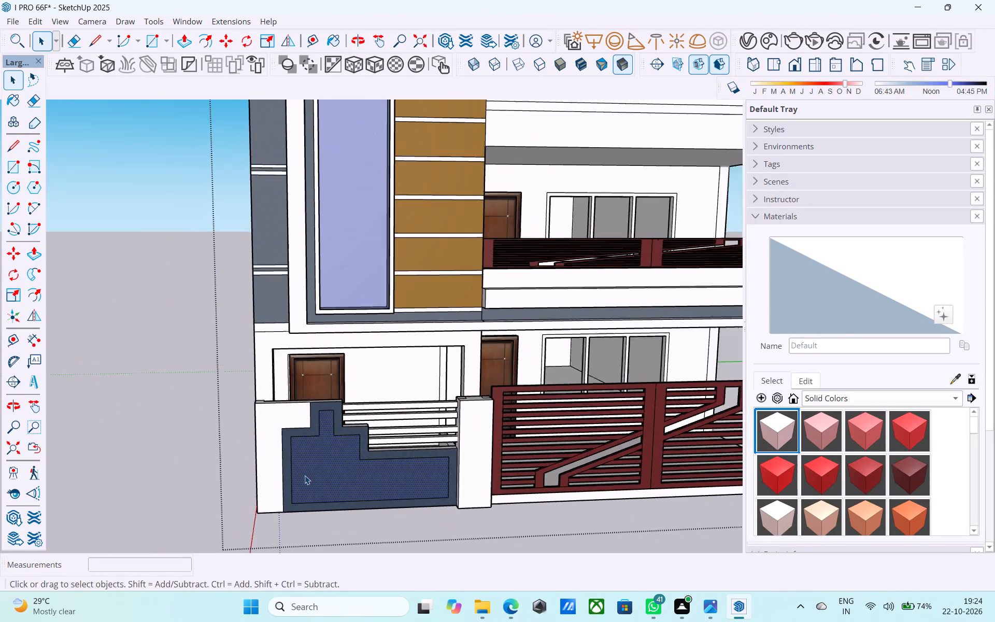
scroll(305, 475, "down", 2)
middle_click_drag(306, 476, 337, 470)
scroll(292, 499, "down", 6)
middle_click_drag(408, 406, 266, 379)
middle_click_drag(389, 367, 376, 374)
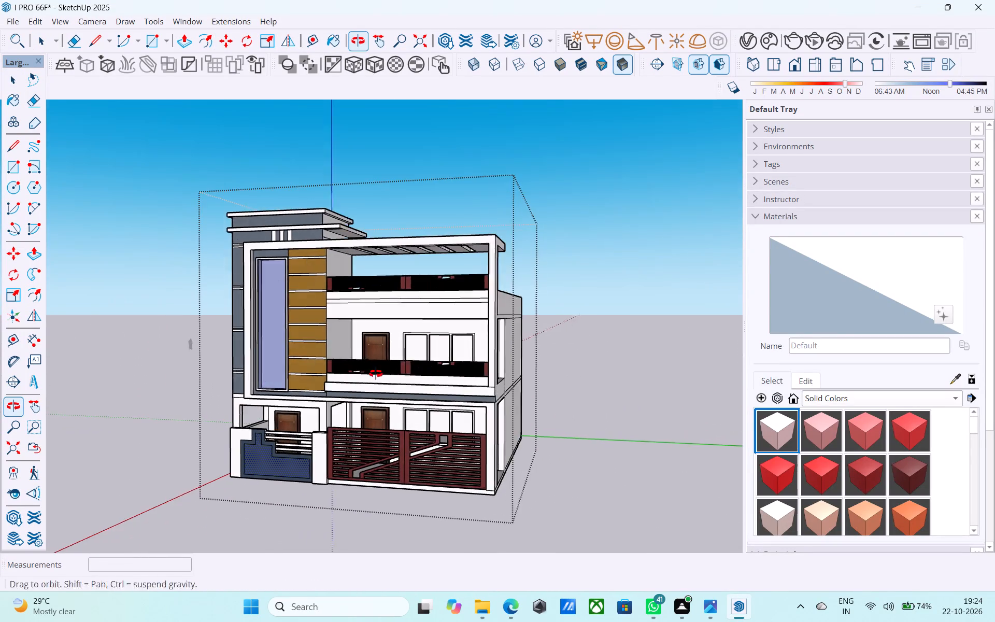
middle_click_drag(376, 374, 422, 382)
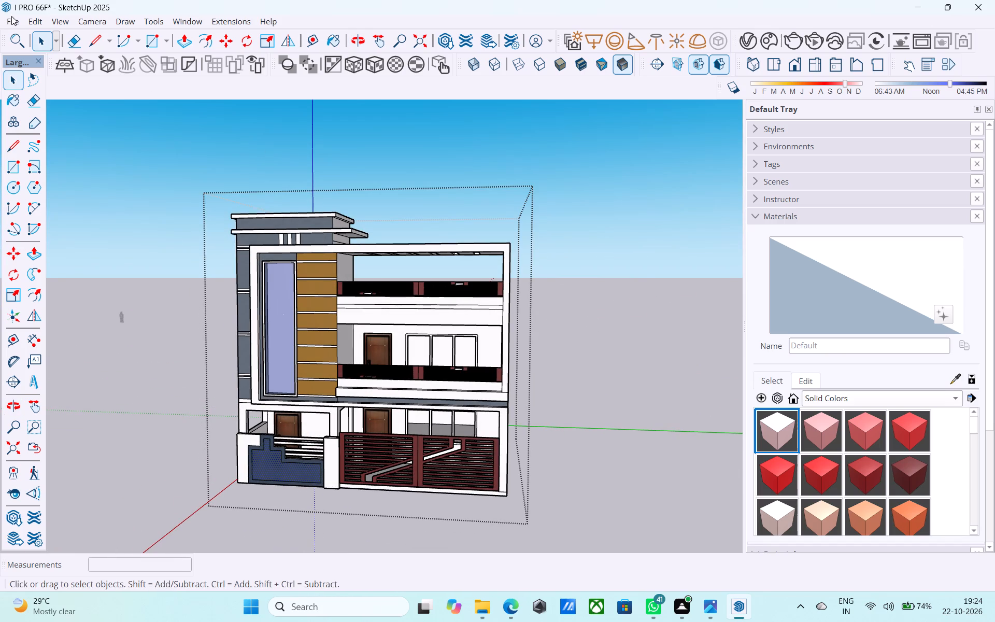
left_click(14, 21)
left_click(77, 199)
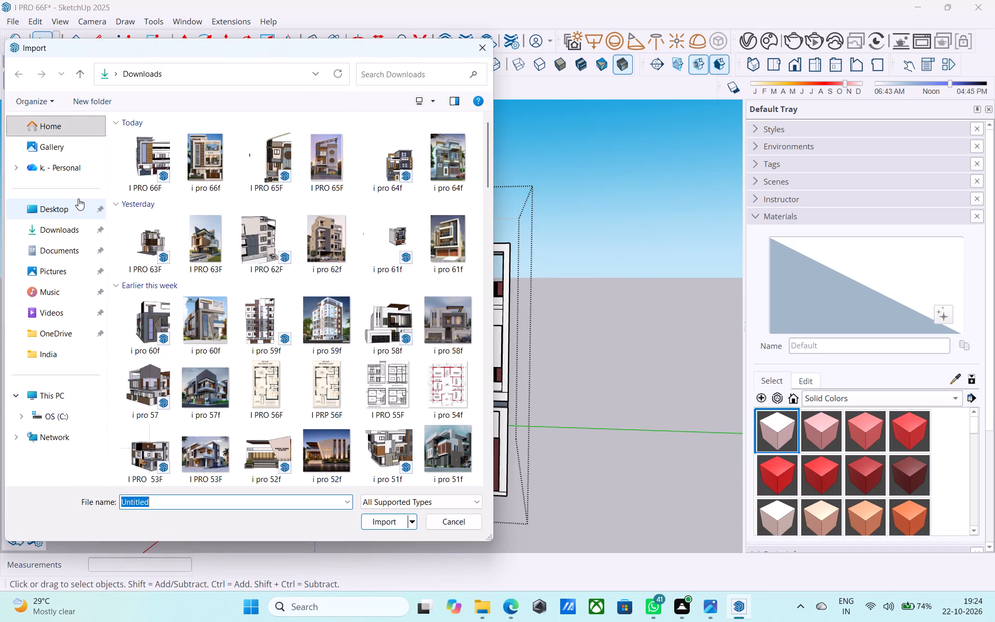
scroll(244, 234, "down", 6)
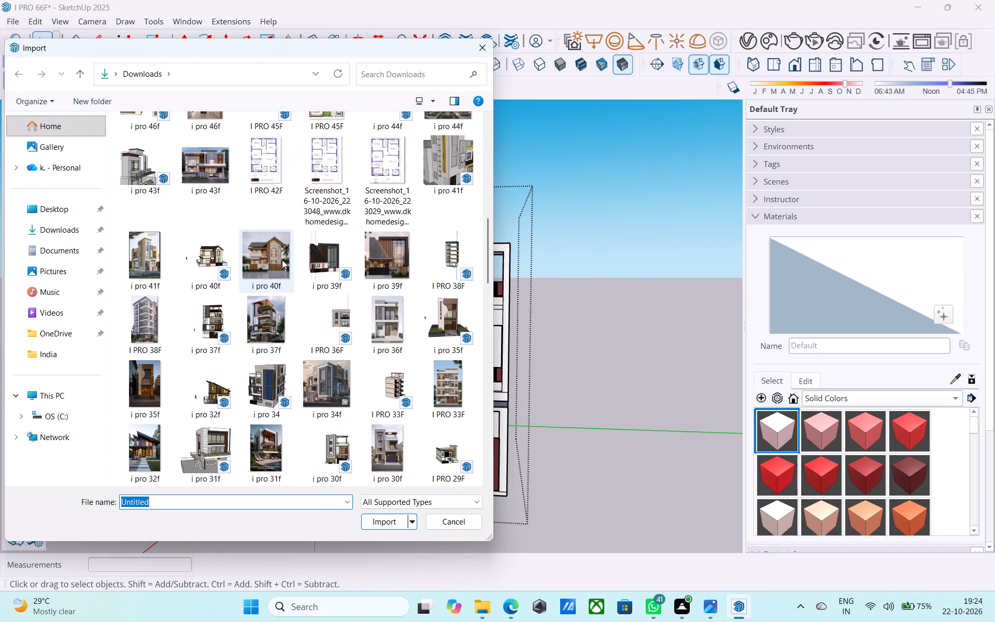
scroll(322, 224, "up", 2)
scroll(322, 224, "down", 3)
scroll(324, 227, "up", 2)
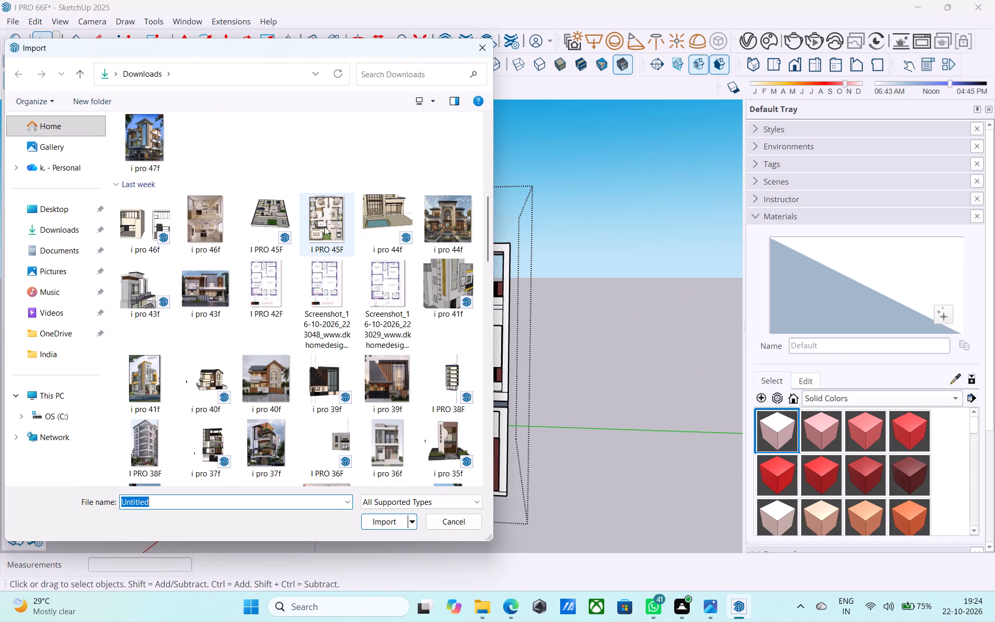
scroll(325, 227, "up", 1)
scroll(339, 212, "down", 5)
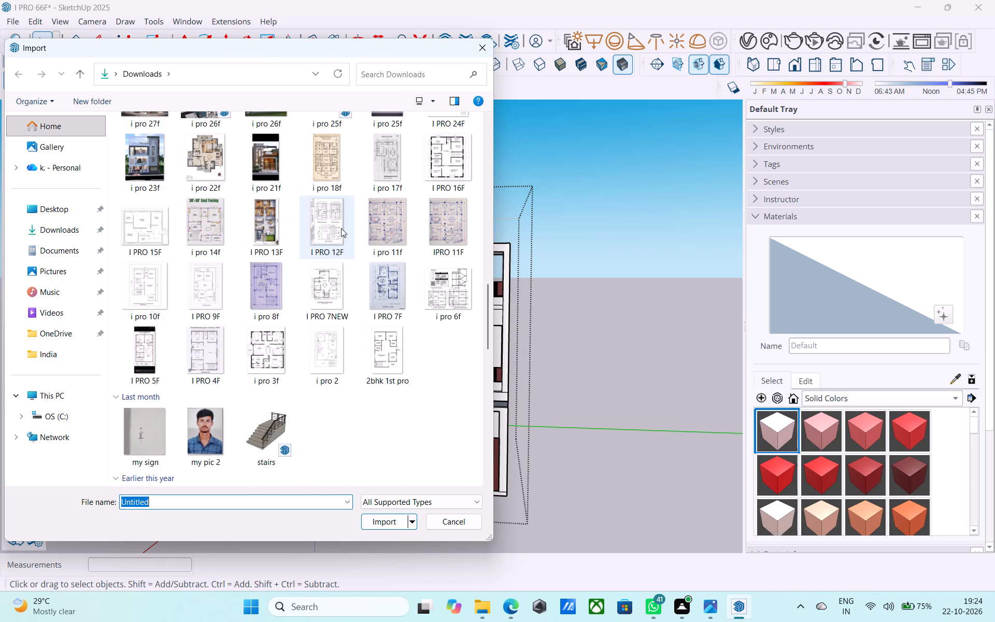
scroll(341, 228, "up", 2)
scroll(341, 228, "down", 5)
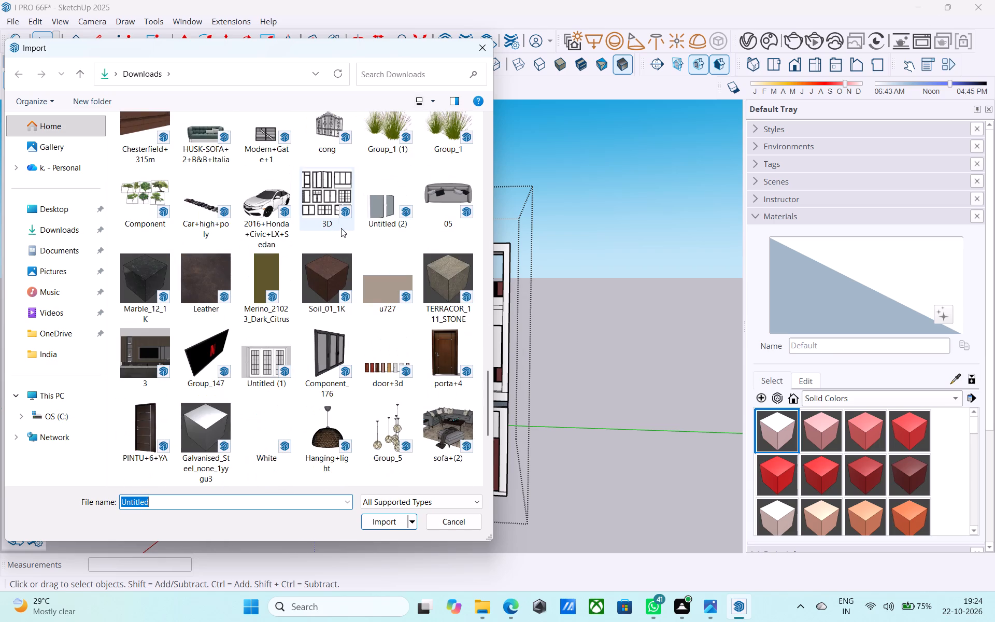
left_click(326, 205)
left_click(378, 521)
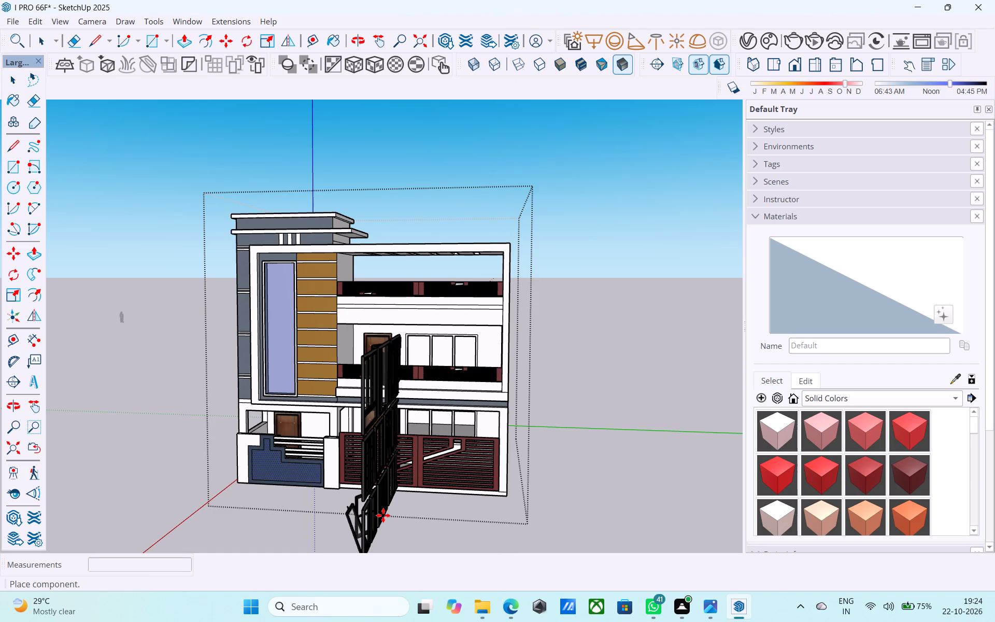
Place the imported window-frame collection on the open ground beside the house, on the side opposite the stair tower.
scroll(488, 492, "down", 5)
middle_click_drag(482, 487, 482, 493)
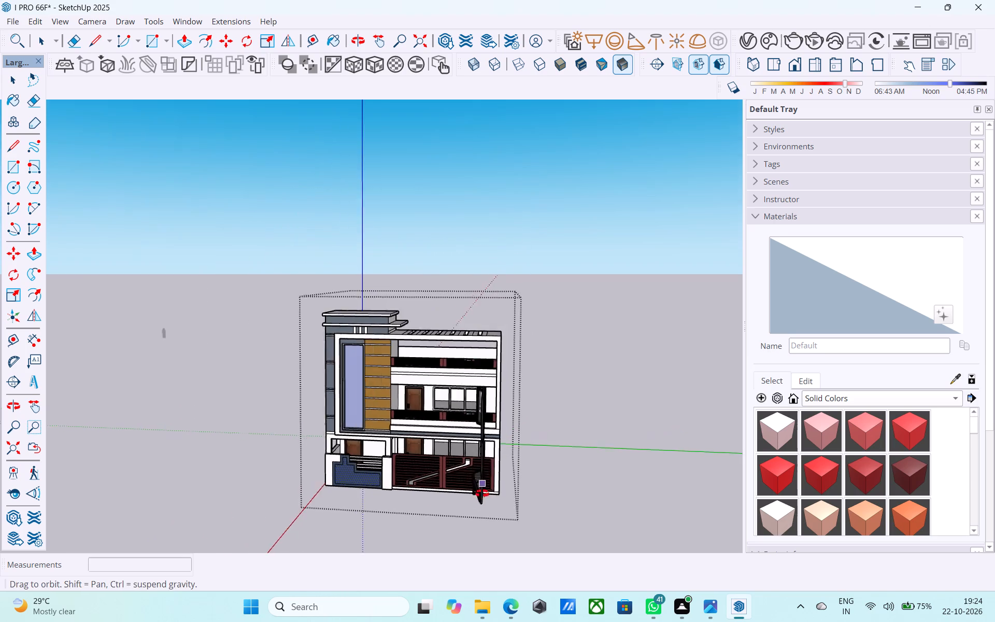
middle_click_drag(482, 493, 563, 557)
left_click(581, 512)
scroll(532, 453, "down", 4)
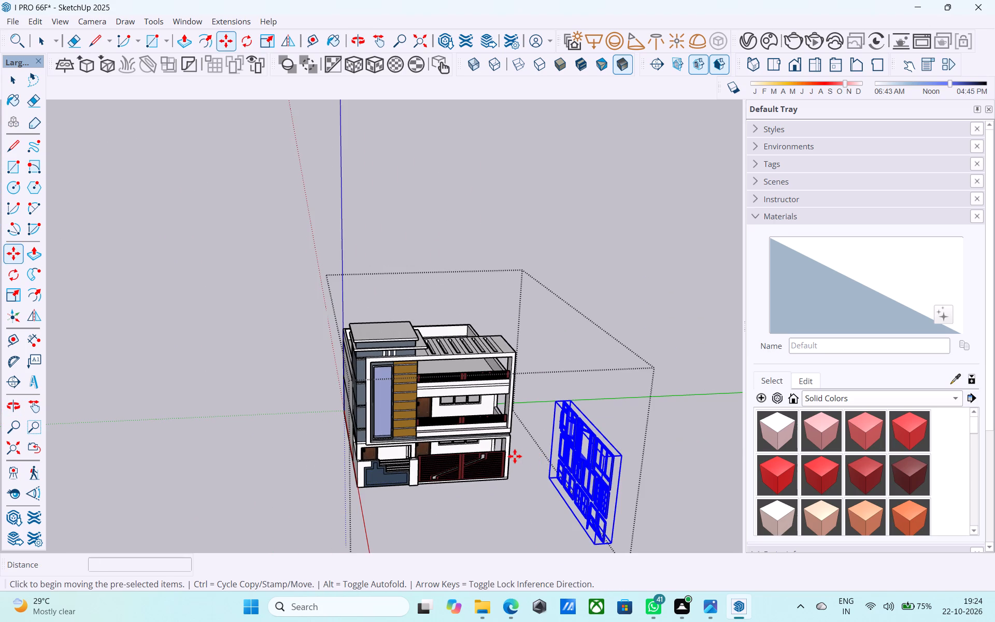
key("space")
Reopen the house group for editing and explode the imported window-frame collection.
scroll(515, 456, "down", 6)
left_click(615, 437)
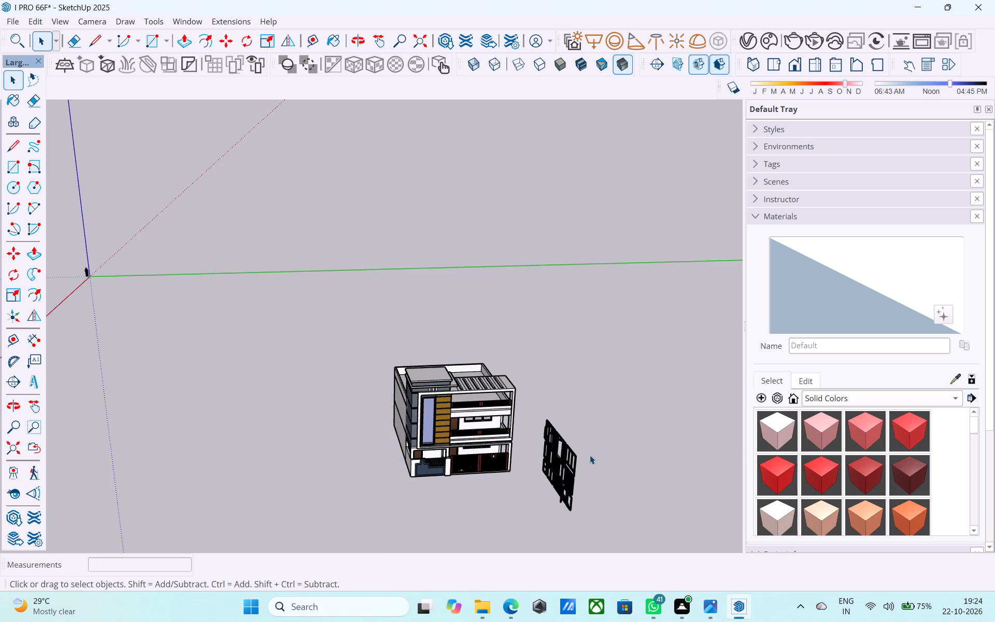
middle_click_drag(590, 455, 570, 443)
scroll(546, 448, "up", 3)
left_click(560, 440)
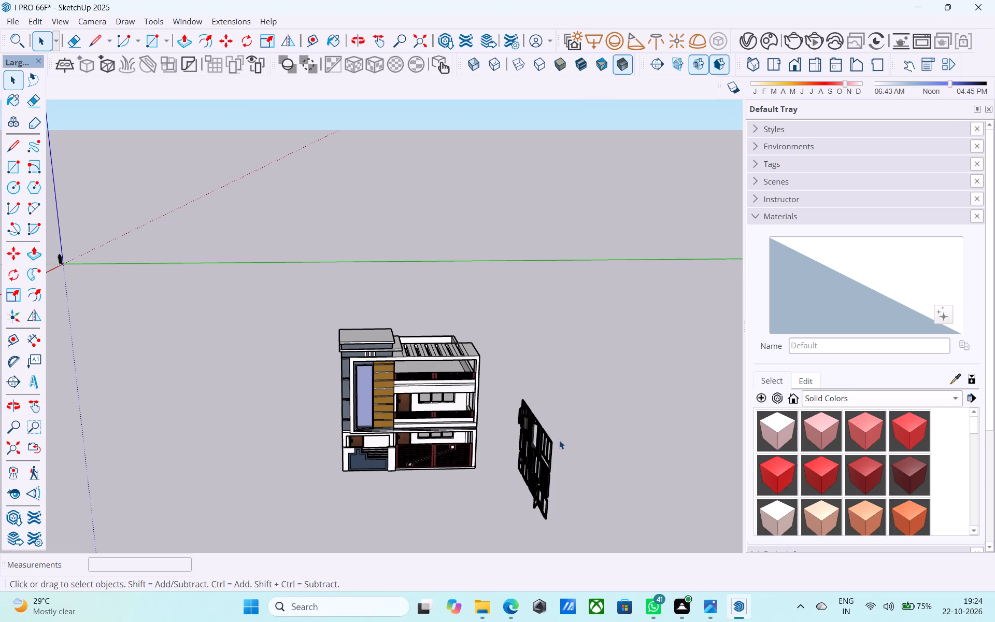
left_click(551, 444)
right_click(550, 445)
double_click(531, 458)
left_click(533, 448)
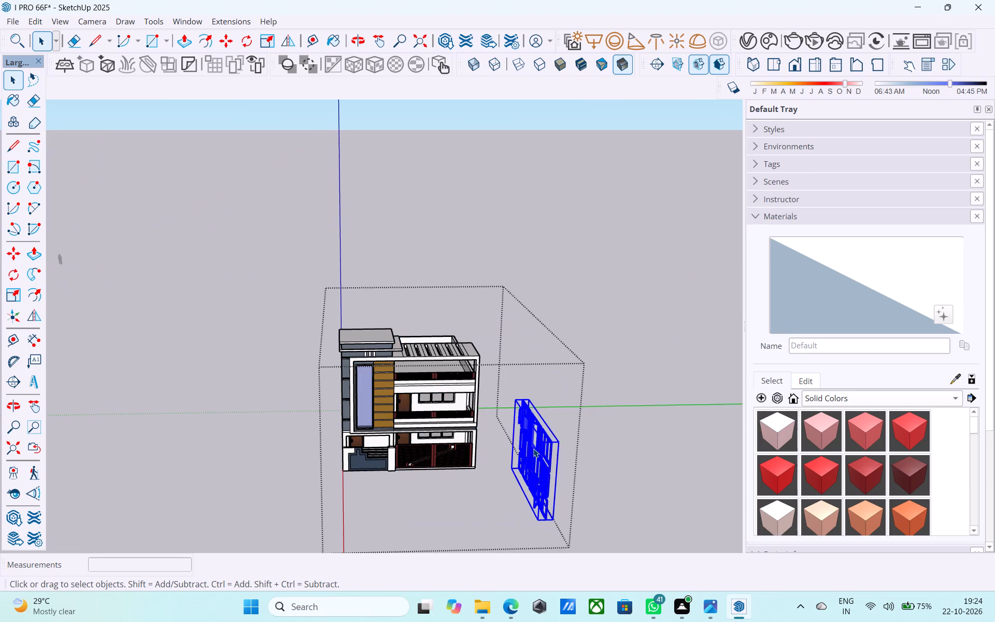
right_click(533, 448)
left_click(567, 178)
Explode the remaining nested frame component into separate window frames.
scroll(565, 378, "up", 3)
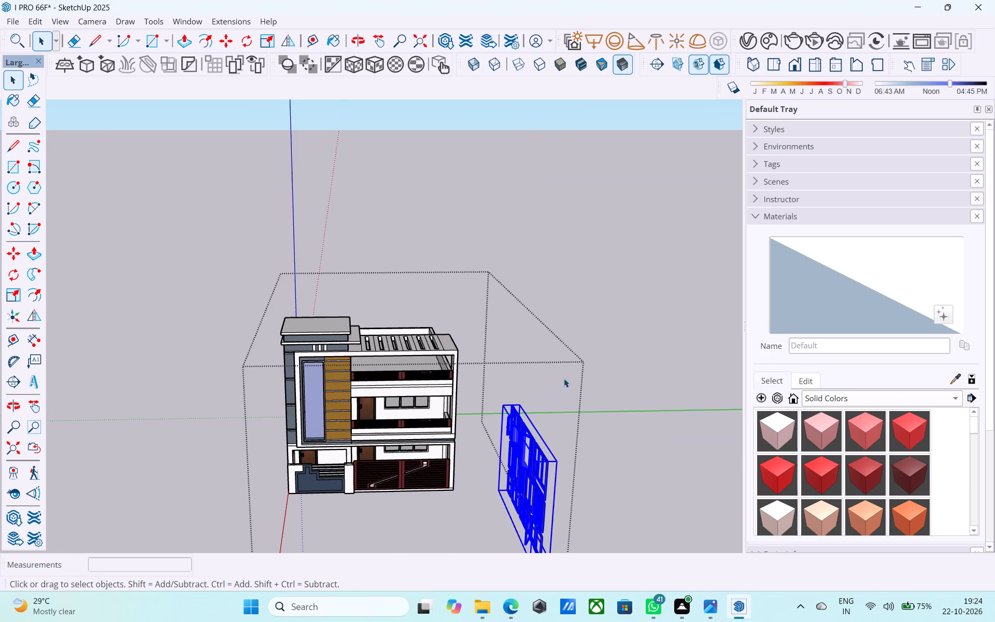
left_click(543, 455)
left_click(575, 400)
left_click(537, 452)
right_click(537, 452)
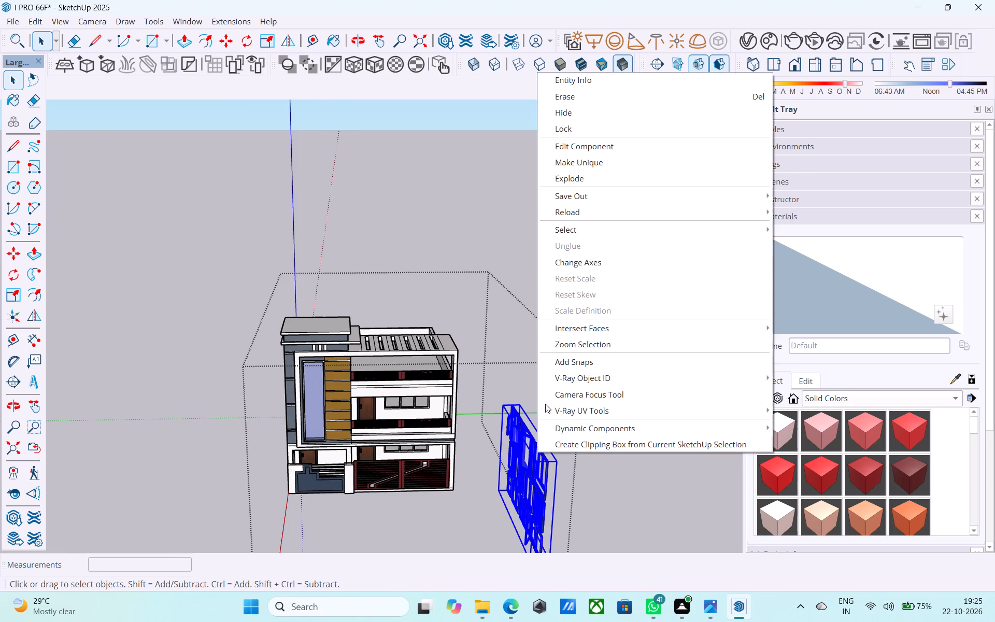
left_click(585, 180)
Move the frame with the solid middle panel about 43' 7" from the collection to the ground before the front facade.
left_click(536, 464)
middle_click_drag(533, 469, 553, 422)
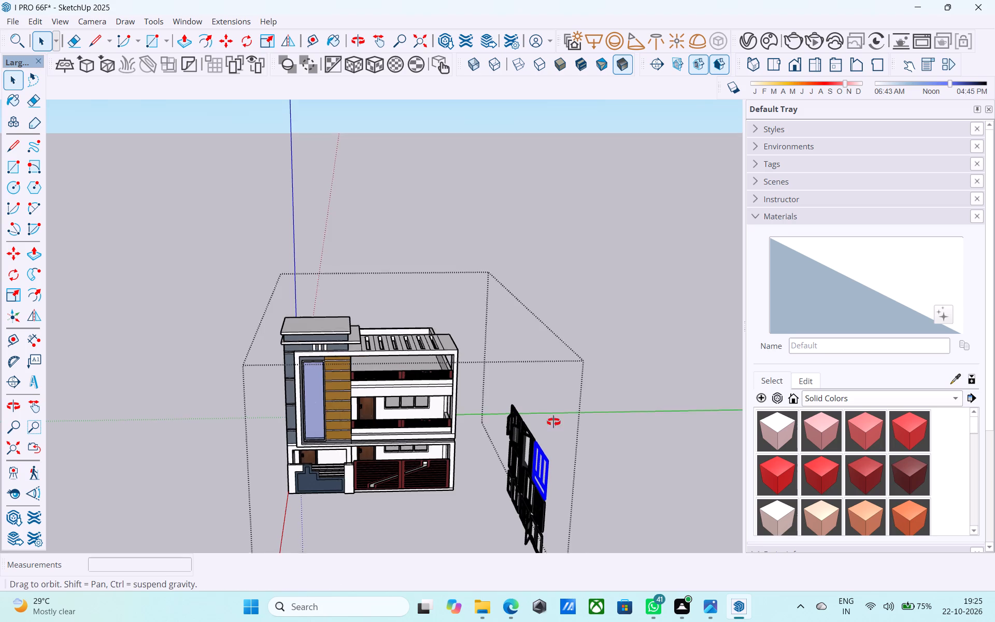
middle_click_drag(553, 422, 569, 406)
scroll(569, 406, "down", 4)
middle_click(569, 406)
scroll(577, 437, "up", 12)
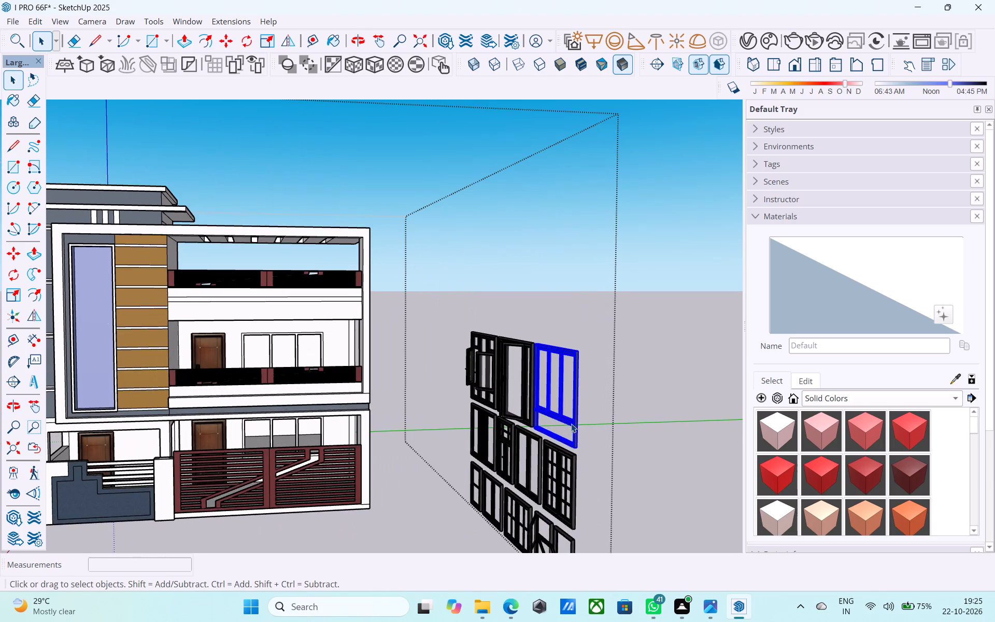
scroll(571, 423, "down", 5)
middle_click_drag(571, 423, 620, 377)
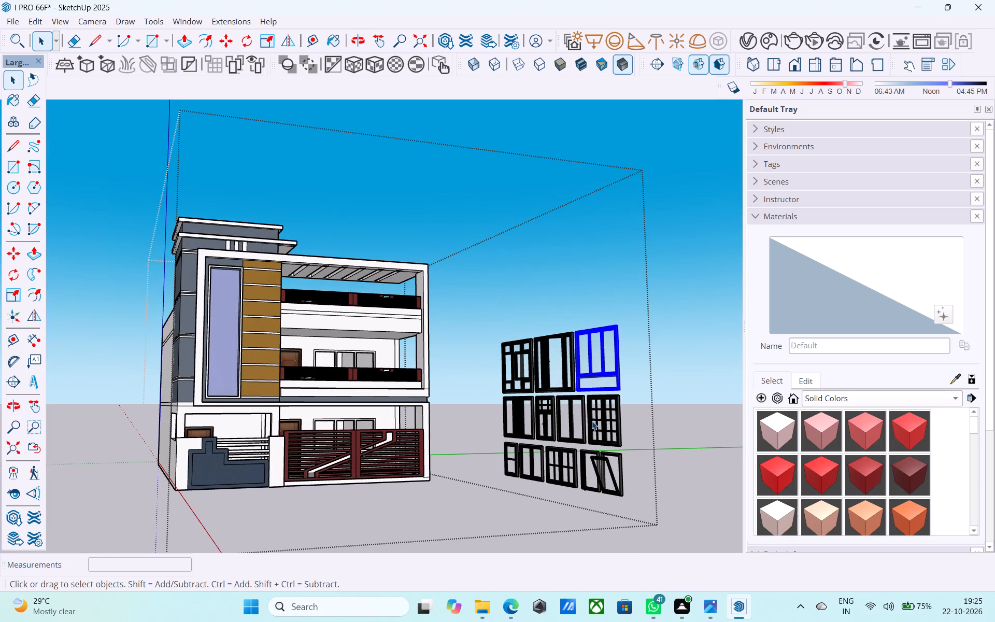
scroll(588, 380, "up", 4)
middle_click_drag(590, 379, 710, 373)
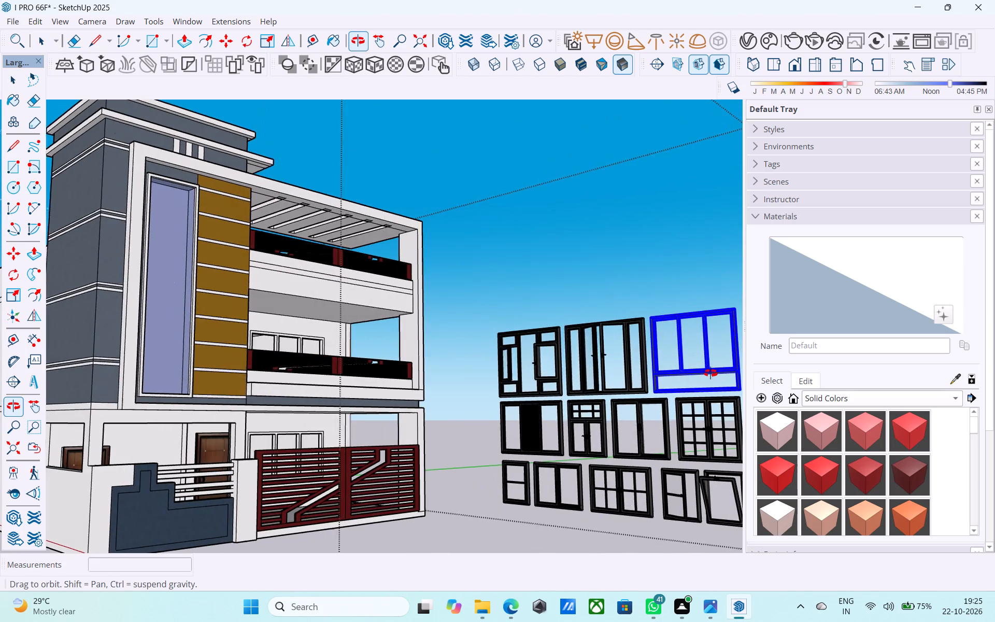
middle_click_drag(710, 373, 667, 380)
scroll(543, 436, "up", 4)
scroll(542, 436, "down", 1)
middle_click_drag(542, 436, 555, 430)
scroll(555, 430, "down", 3)
middle_click_drag(555, 430, 581, 437)
scroll(591, 430, "up", 2)
left_click(516, 445)
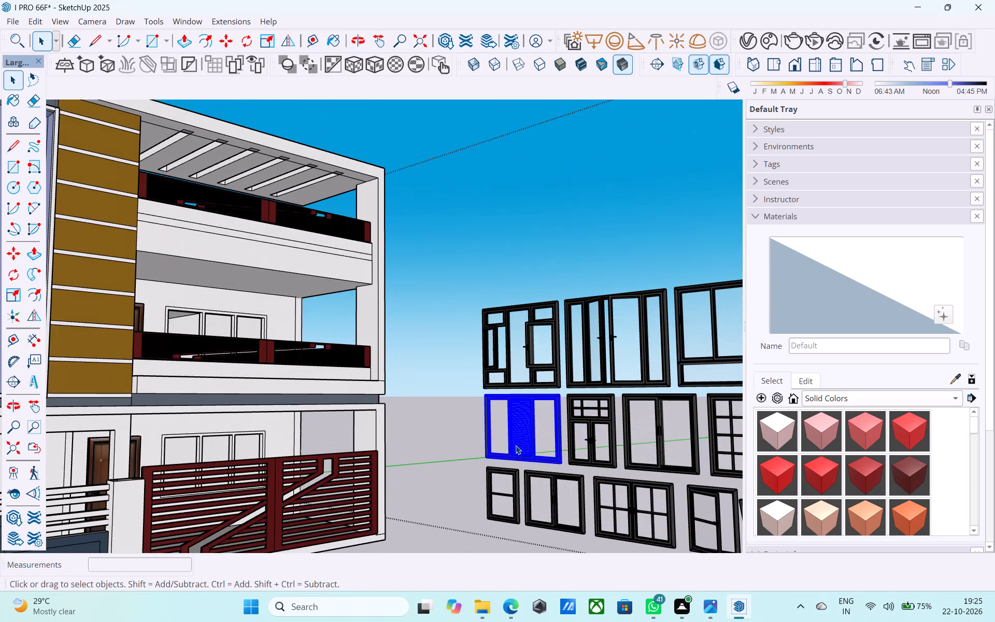
key("m")
left_click(561, 468)
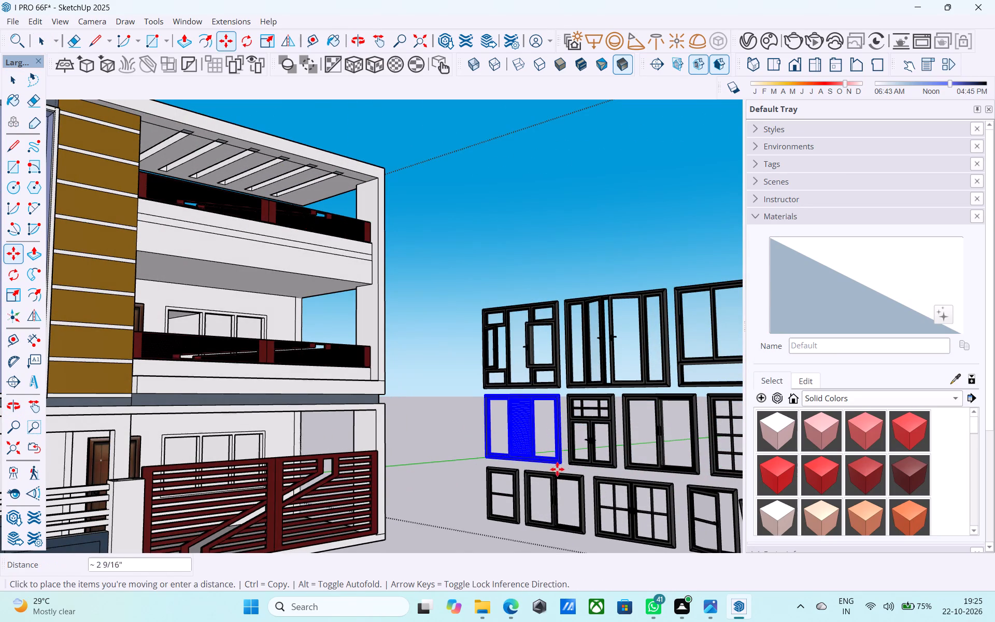
scroll(556, 469, "down", 14)
middle_click_drag(442, 456, 353, 513)
left_click(457, 531)
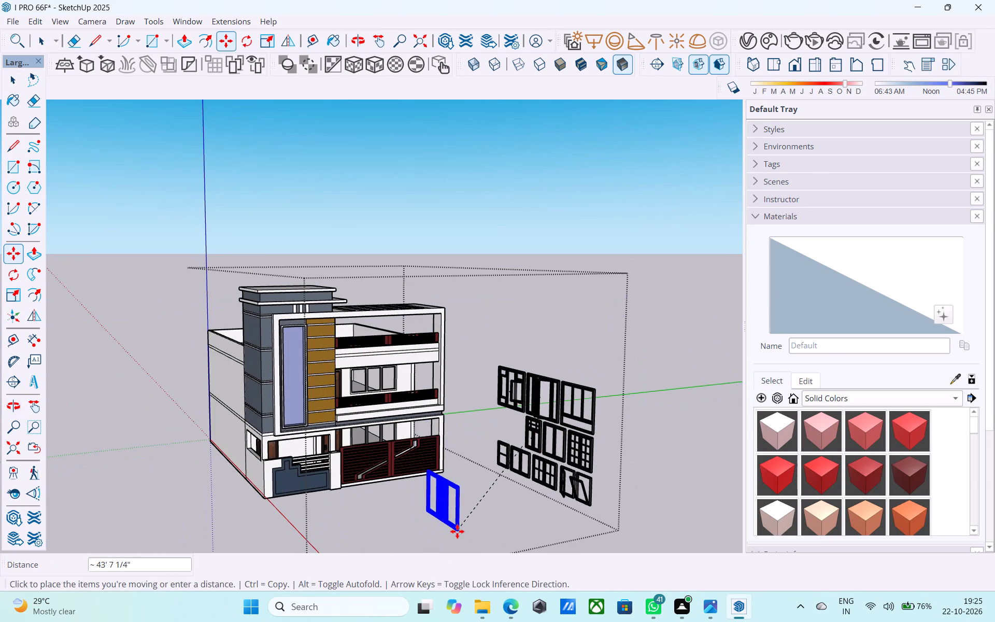
middle_click_drag(509, 515, 495, 510)
key("space")
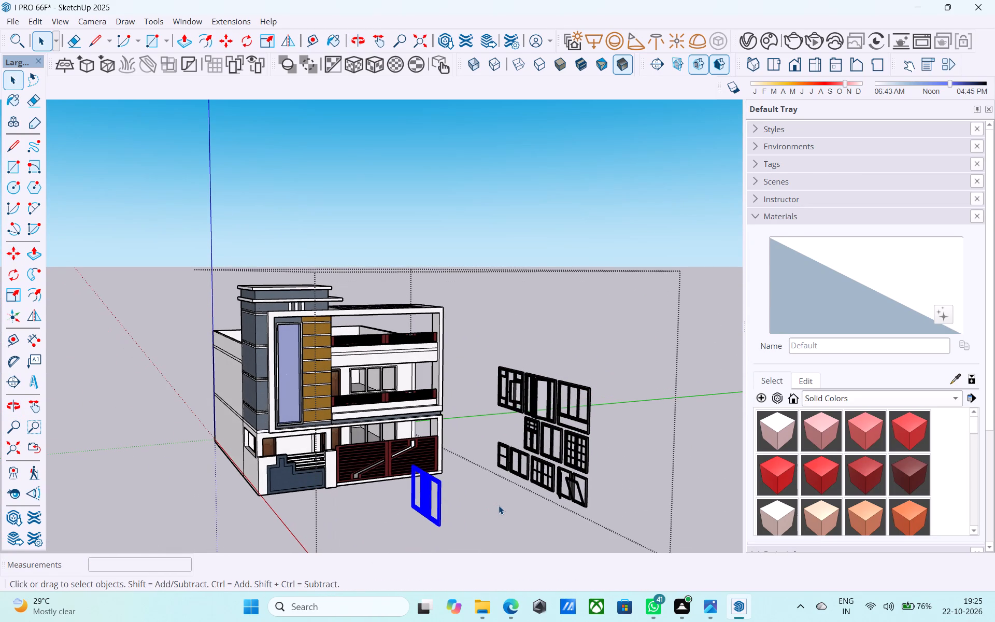
Delete all the other imported window frames, keeping only the one in front of the house.
scroll(464, 479, "down", 3)
left_click_drag(603, 528, 503, 366)
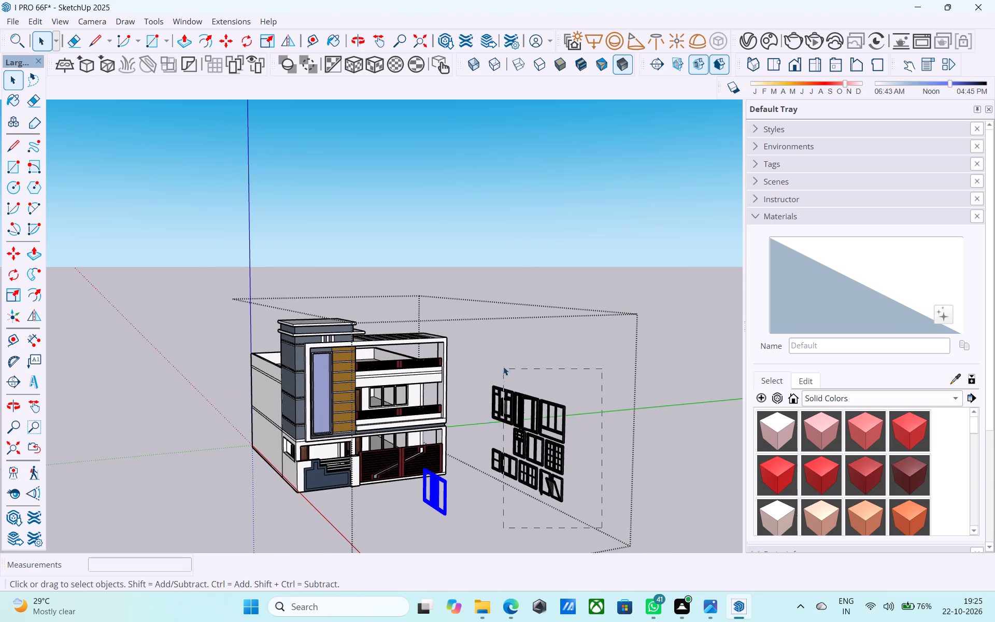
left_click_drag(503, 366, 488, 358)
key("Delete")
Rotate the kept window frame 90° on the ground plane so it lies parallel to the front facade.
middle_click_drag(461, 427, 414, 412)
scroll(461, 427, "down", 1)
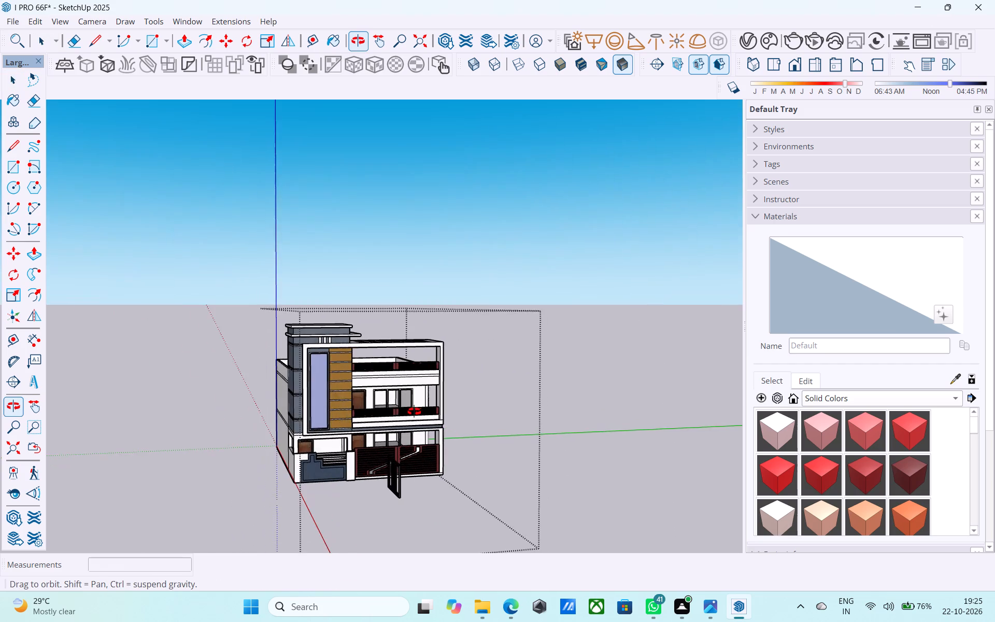
middle_click_drag(414, 412, 416, 455)
key("q")
key("space")
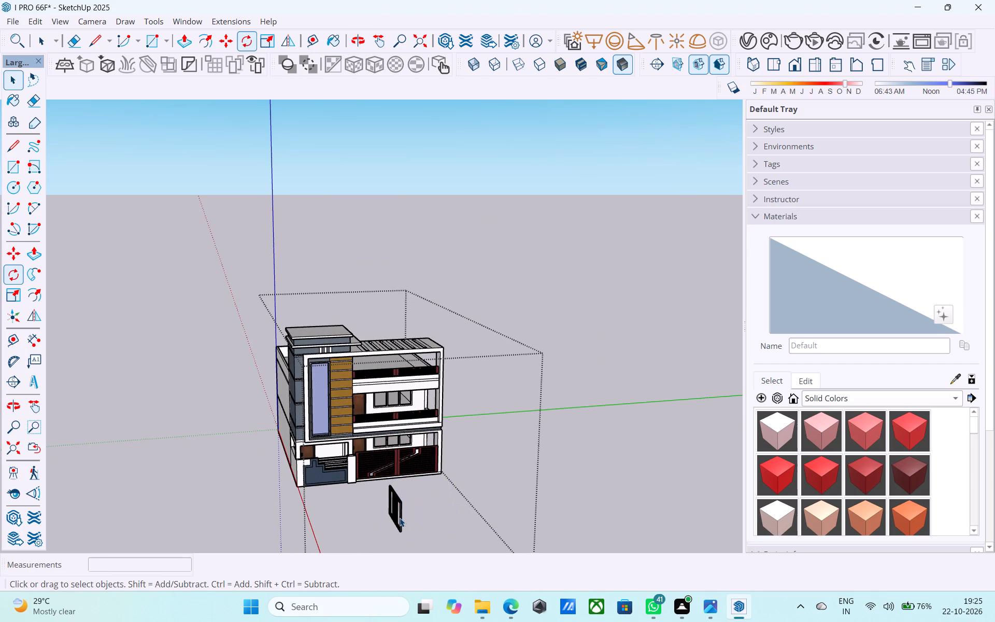
left_click(399, 518)
key("q")
scroll(406, 507, "down", 4)
middle_click_drag(403, 516, 430, 385)
scroll(434, 385, "down", 4)
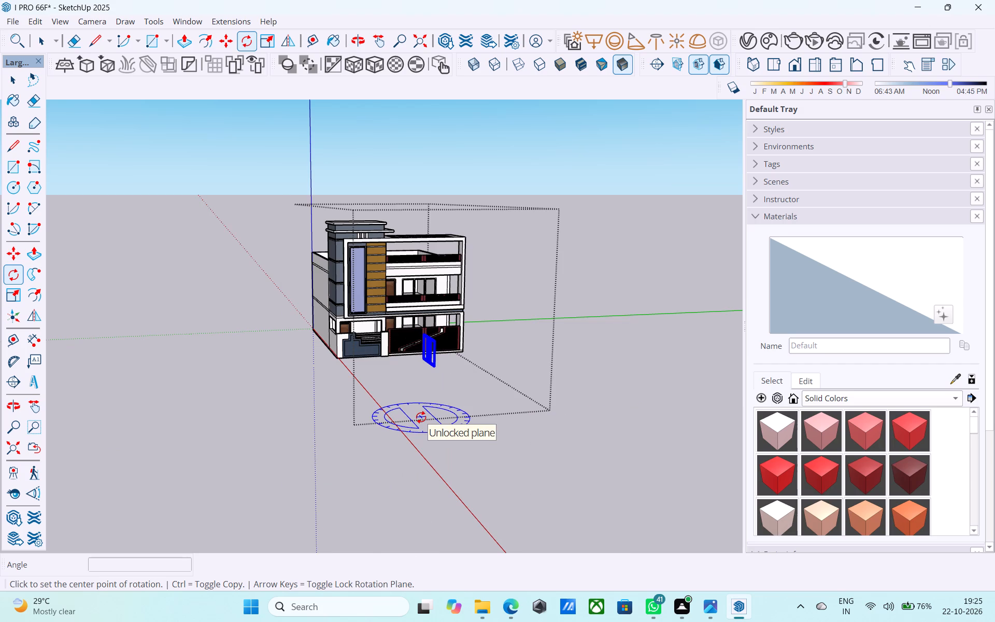
scroll(504, 262, "down", 2)
middle_click_drag(488, 273, 459, 447)
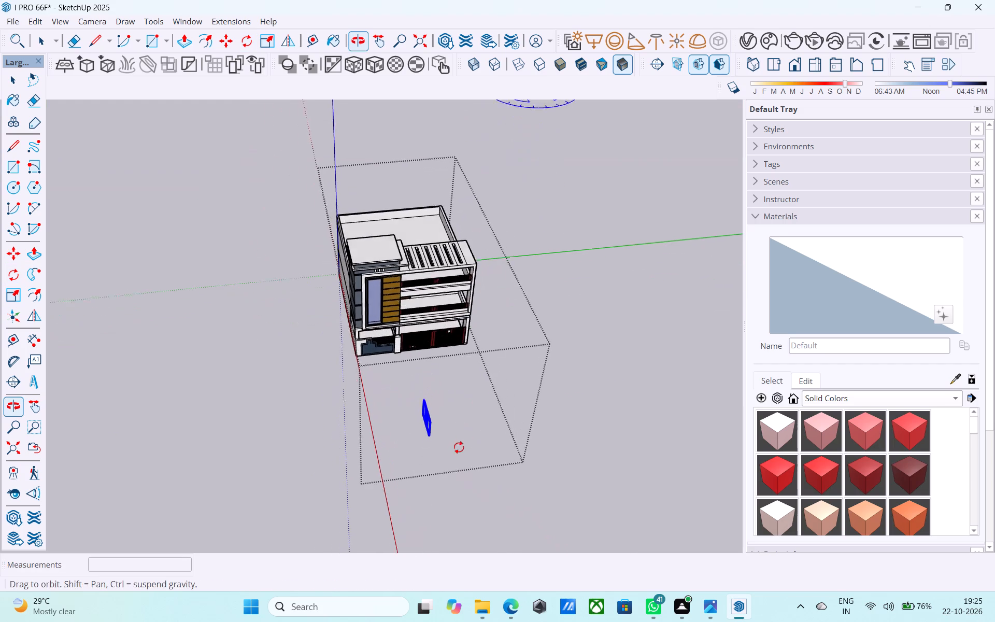
middle_click_drag(459, 447, 464, 439)
scroll(417, 472, "up", 3)
left_click(413, 451)
left_click(479, 441)
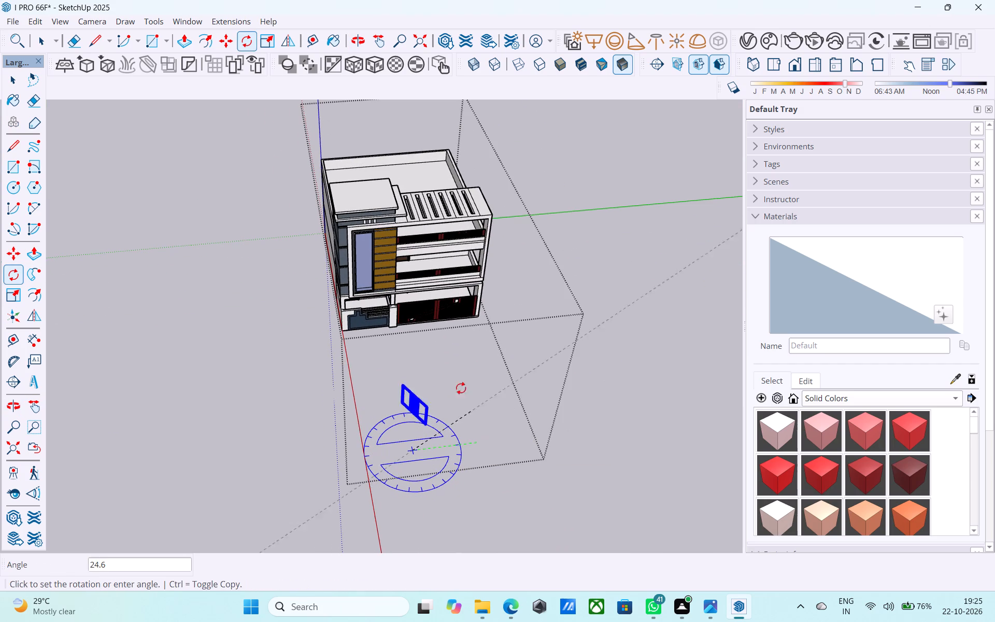
left_click(381, 349)
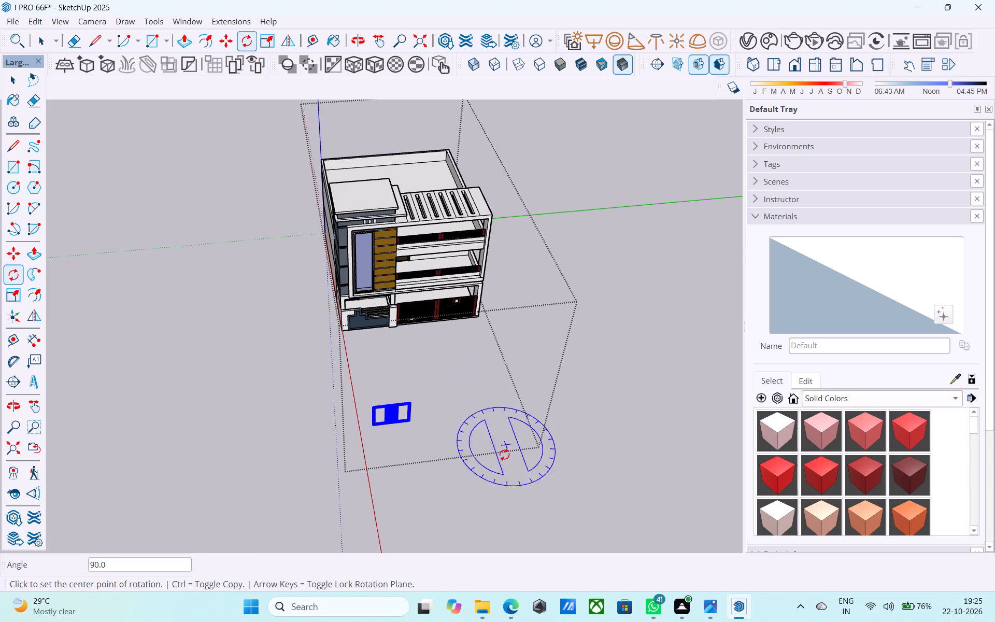
Copy the rotated window frame about 50' 10" from the ground to the upper corner of the first-floor window opening.
middle_click_drag(503, 456, 504, 439)
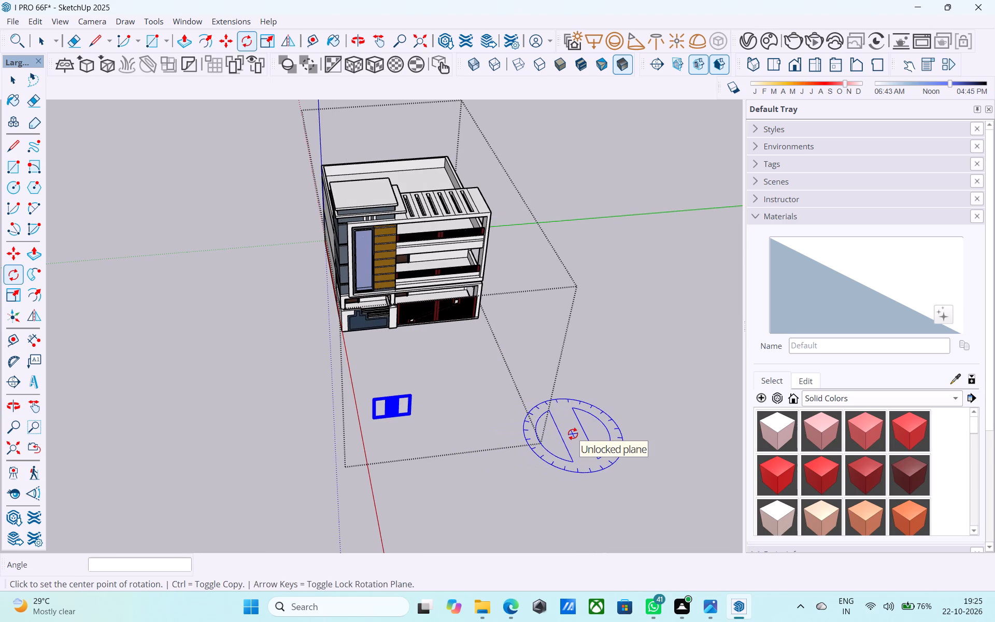
scroll(573, 433, "down", 5)
middle_click_drag(517, 468, 525, 418)
scroll(423, 403, "up", 13)
key("m")
scroll(460, 409, "up", 3)
middle_click_drag(461, 416, 501, 411)
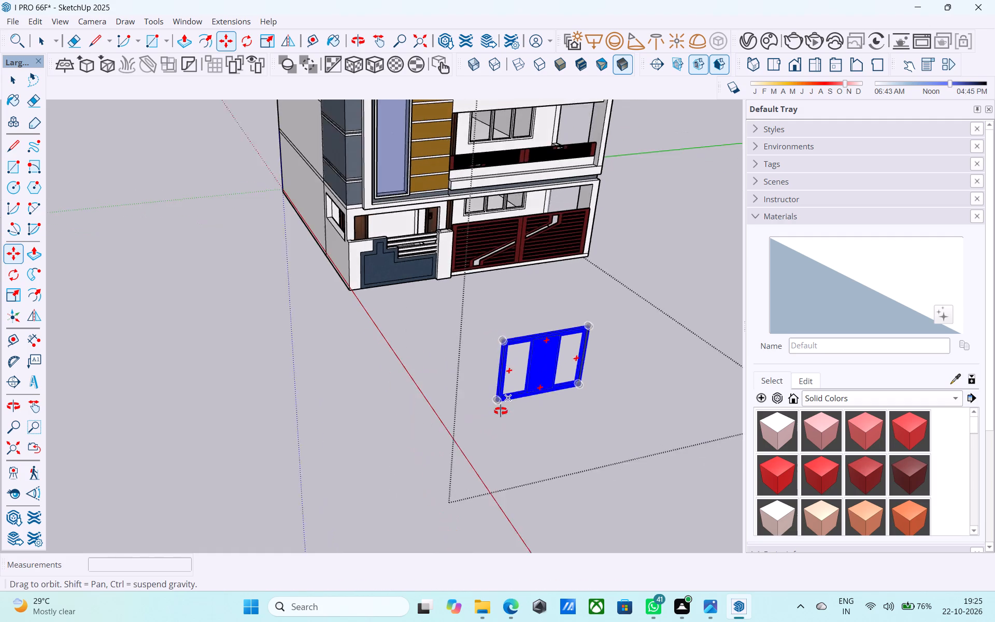
middle_click_drag(501, 411, 548, 488)
scroll(545, 432, "up", 10)
left_click(569, 420)
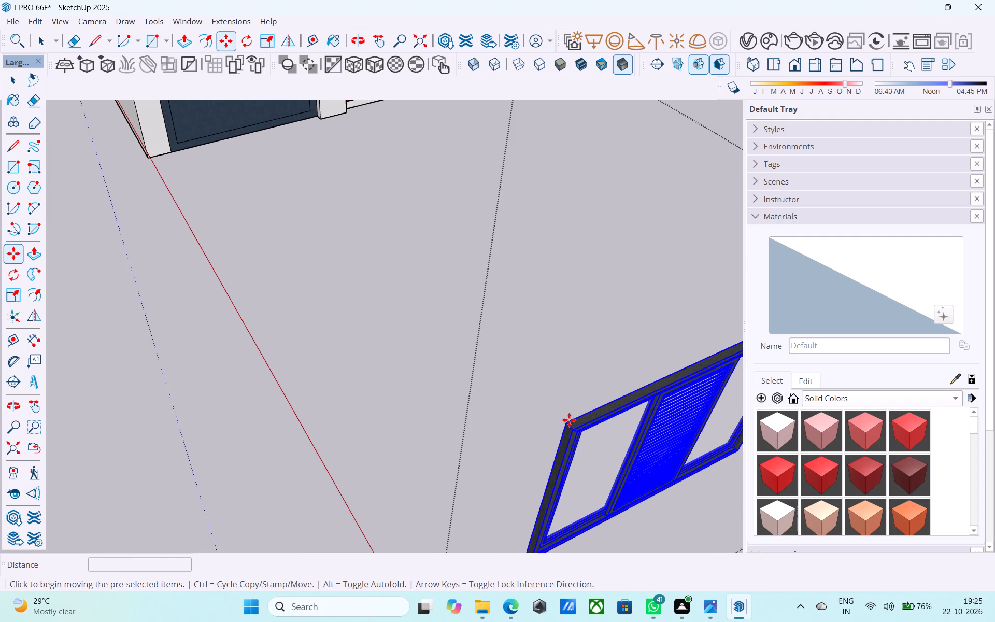
scroll(573, 375, "down", 8)
middle_click_drag(571, 380, 455, 332)
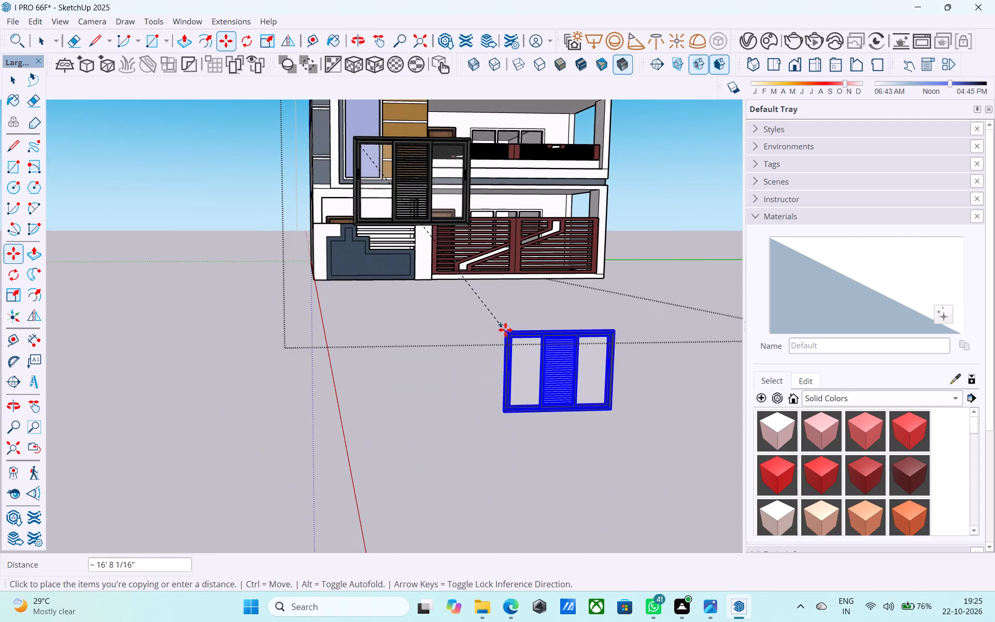
middle_click_drag(513, 223, 526, 422, "shift")
scroll(531, 341, "up", 8)
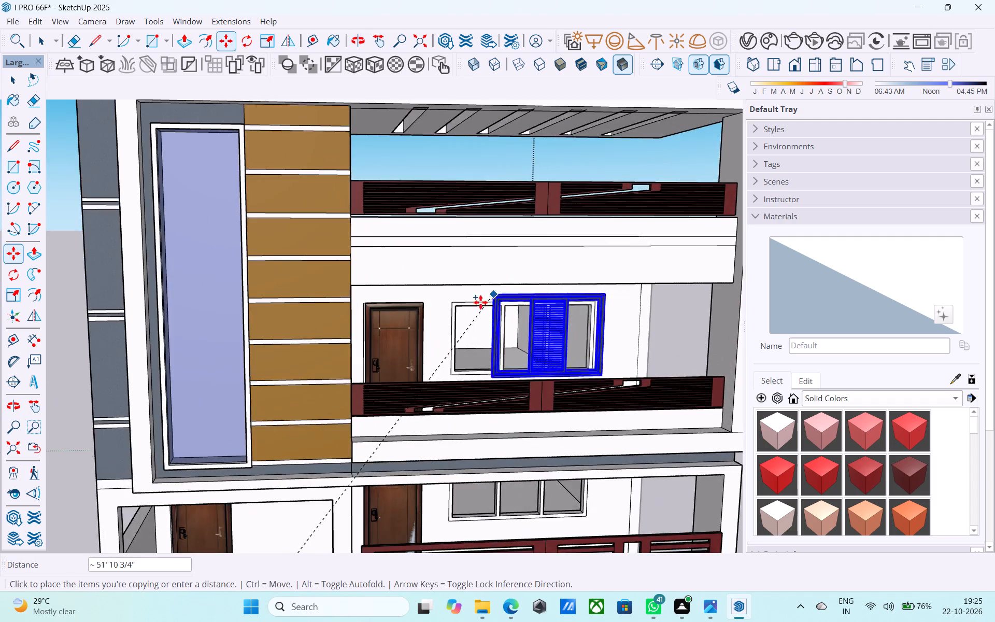
scroll(480, 302, "up", 8)
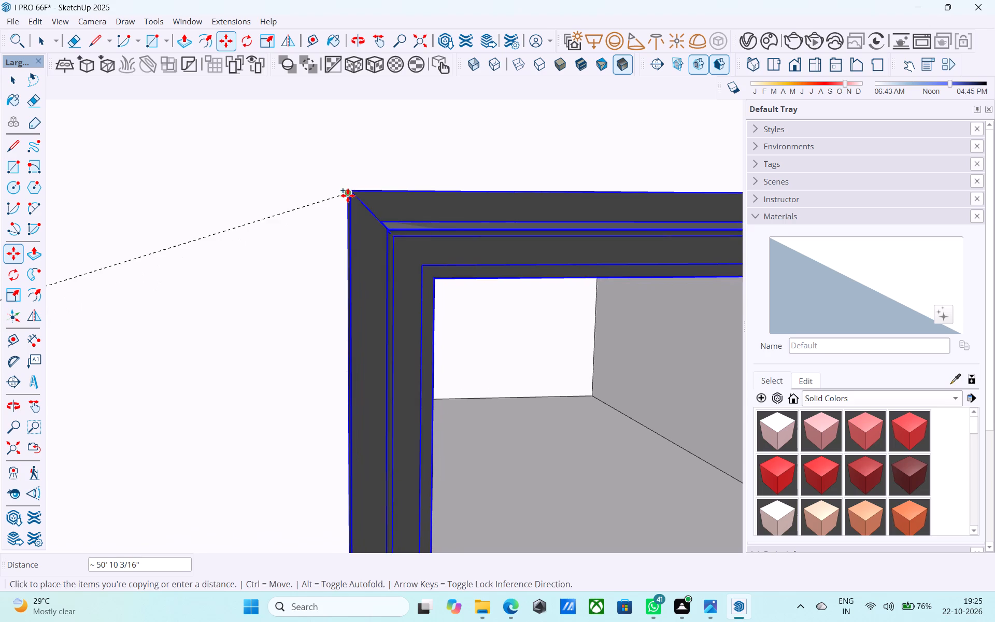
left_click(348, 195)
Copy the first-floor window frame down to the matching upper corner of the ground-floor window opening behind the gate.
scroll(339, 200, "down", 12)
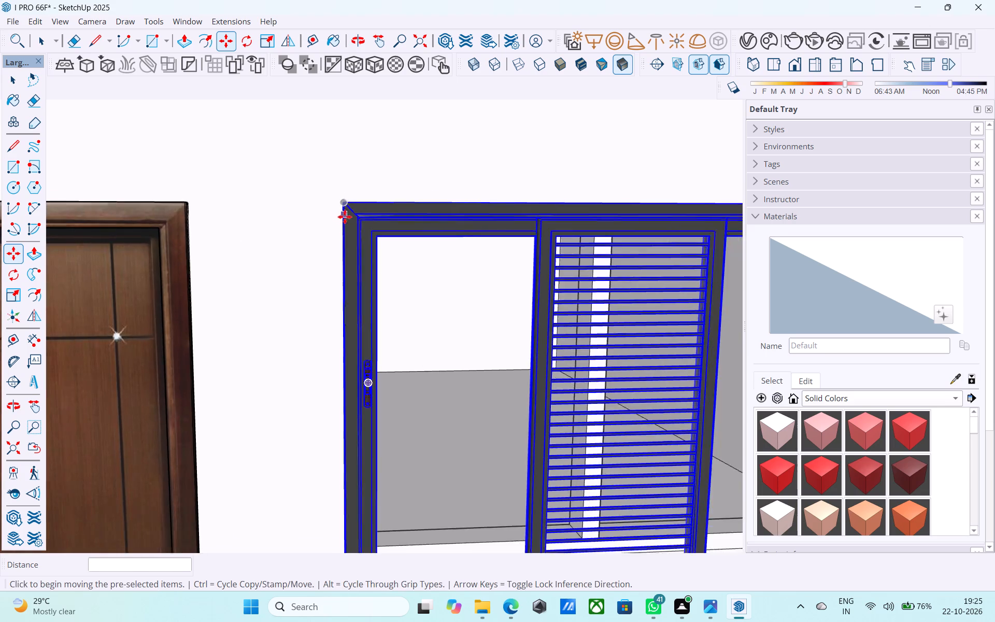
scroll(345, 217, "down", 20)
scroll(345, 217, "down", 6)
scroll(378, 288, "down", 9)
middle_click_drag(378, 290, 377, 324)
scroll(371, 299, "up", 9)
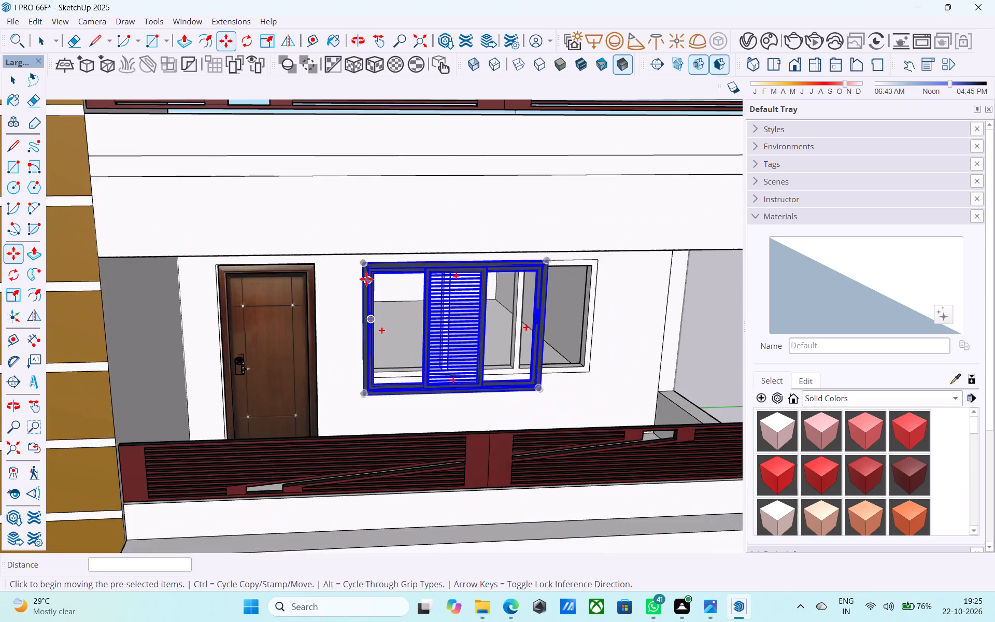
left_click(364, 263)
scroll(390, 365, "down", 5)
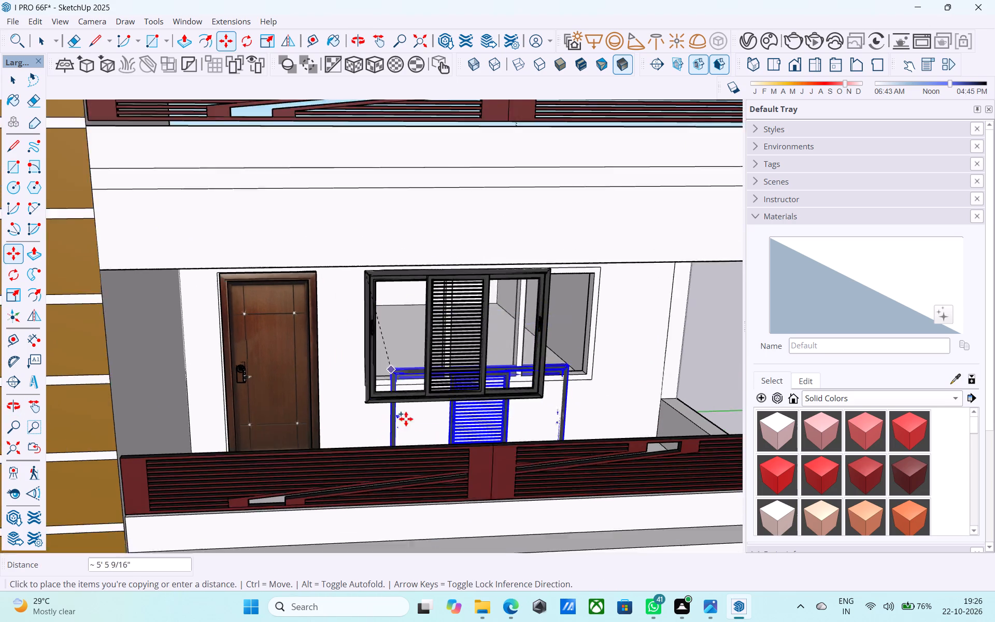
middle_click_drag(408, 475, 405, 229, "shift")
scroll(381, 252, "up", 4)
middle_click_drag(379, 345, 378, 329)
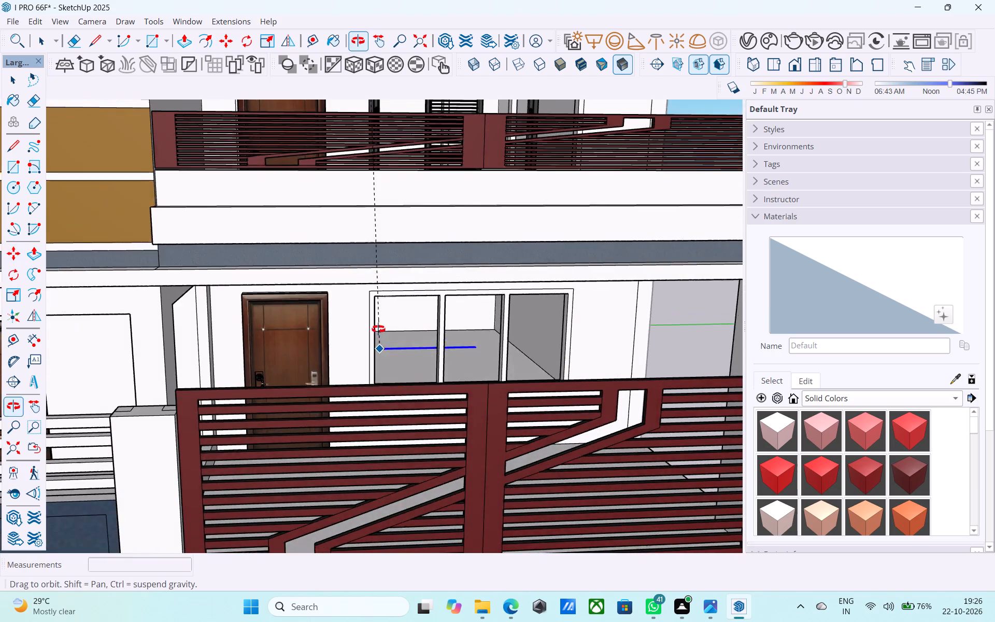
middle_click_drag(378, 329, 379, 329)
scroll(377, 332, "up", 3)
left_click(362, 246)
Scale the ground-floor window frame's width by about 1.29 to span the full window opening.
scroll(273, 253, "down", 5)
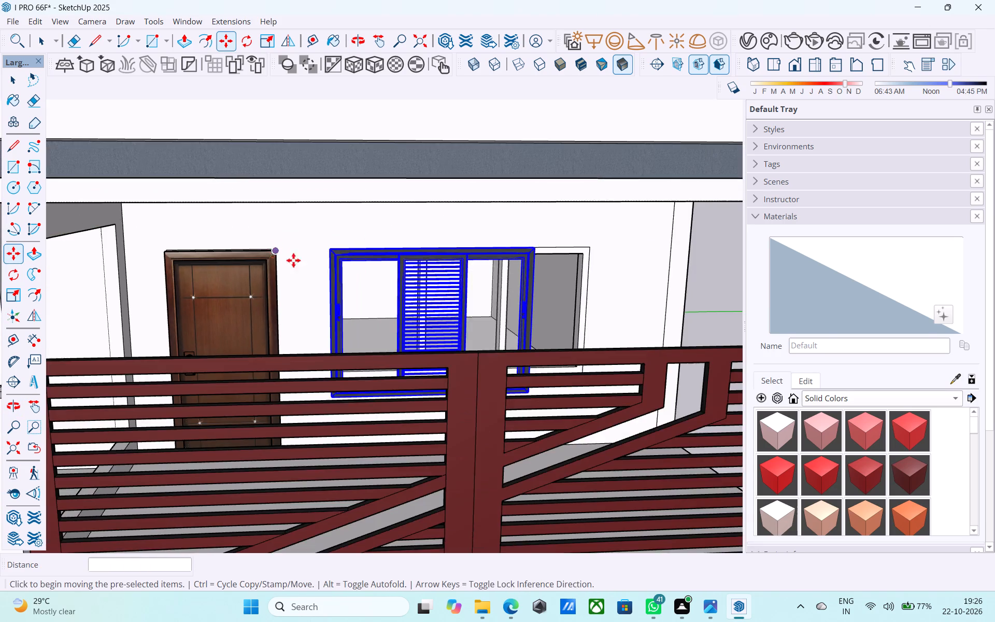
middle_click_drag(401, 292, 194, 327, "shift")
middle_click_drag(372, 367, 352, 356)
key("s")
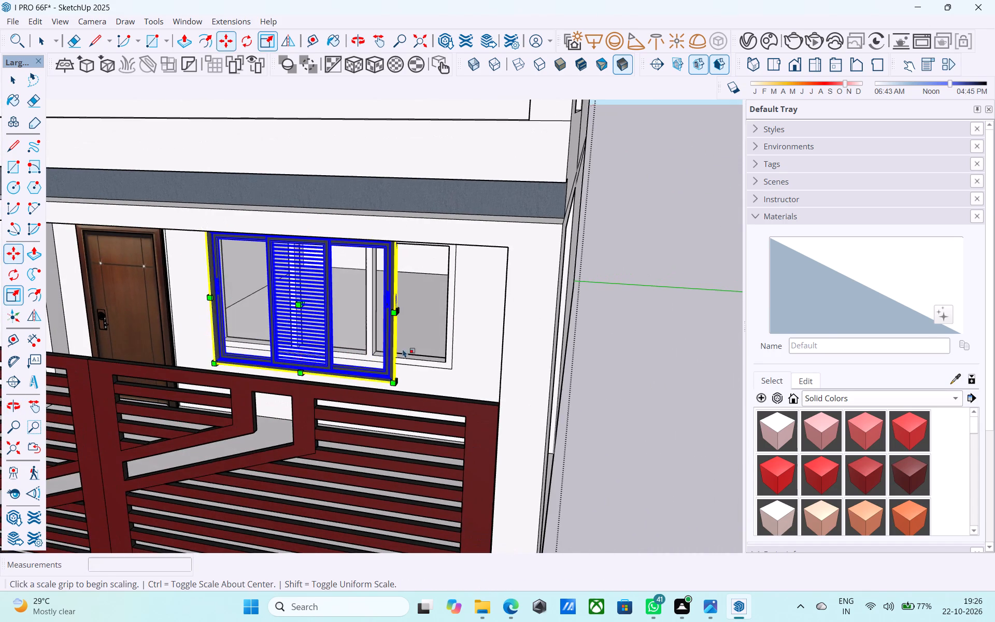
scroll(398, 314, "down", 1)
scroll(398, 314, "up", 5)
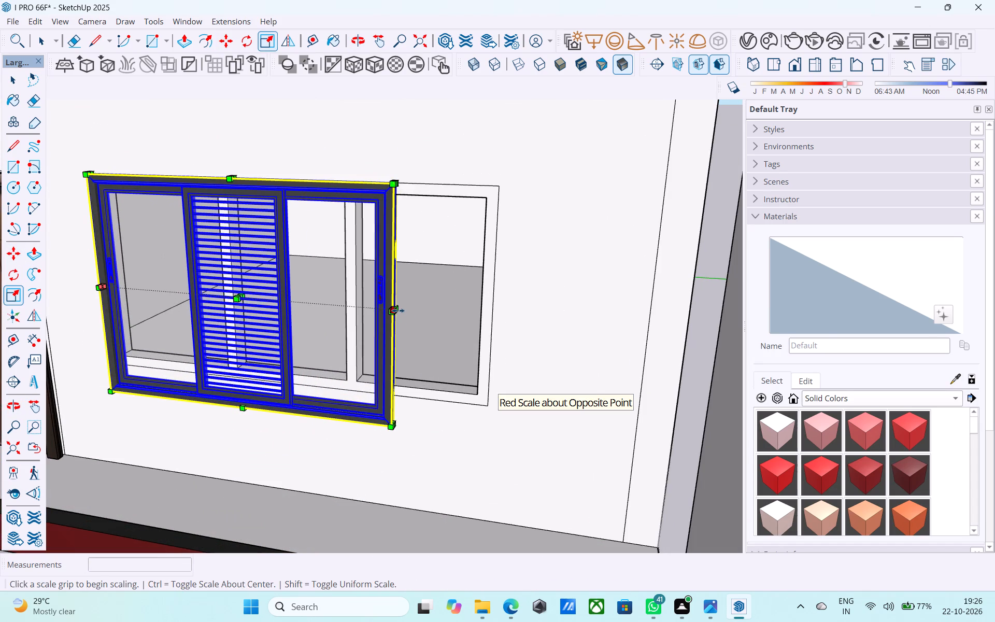
scroll(398, 310, "up", 3)
left_click(391, 308)
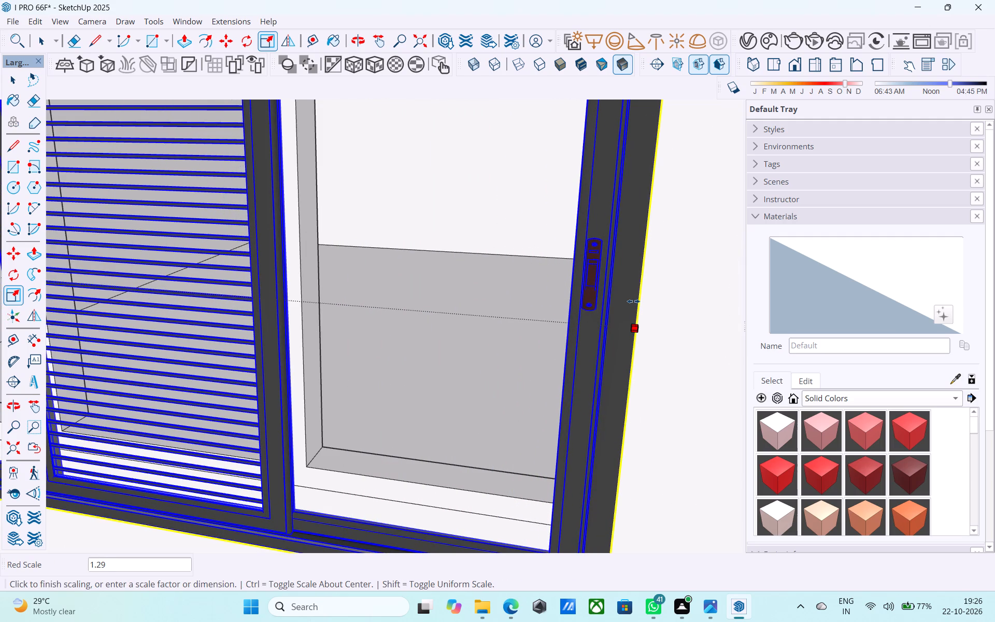
left_click(634, 301)
Scale the ground-floor window frame's height by about 0.87 to match the bottom edge of its opening.
scroll(649, 271, "down", 9)
middle_click_drag(330, 448, 317, 428)
scroll(321, 431, "up", 4)
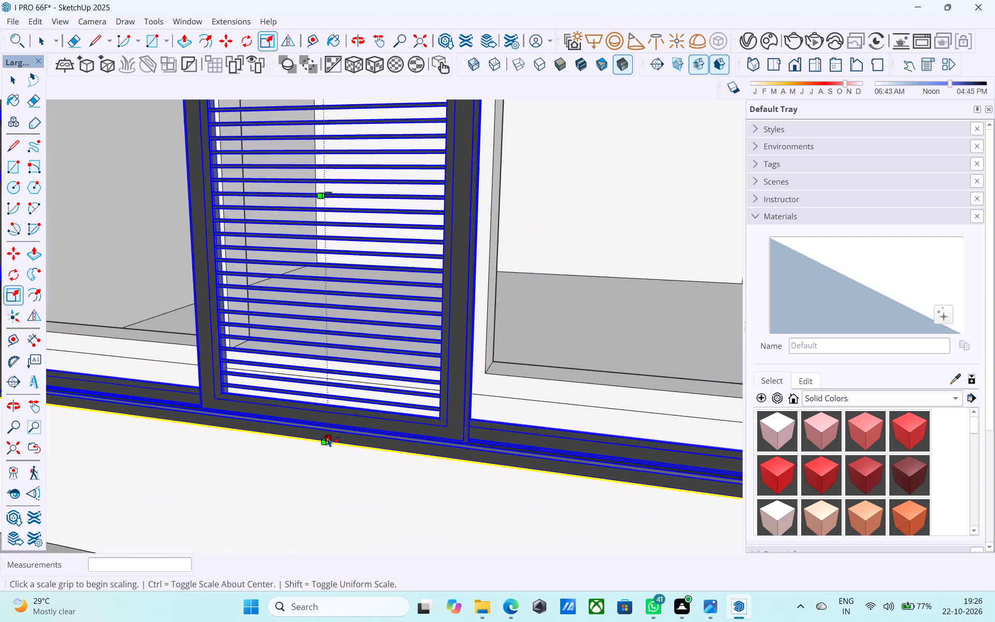
scroll(328, 438, "up", 9)
middle_click_drag(351, 466, 300, 334)
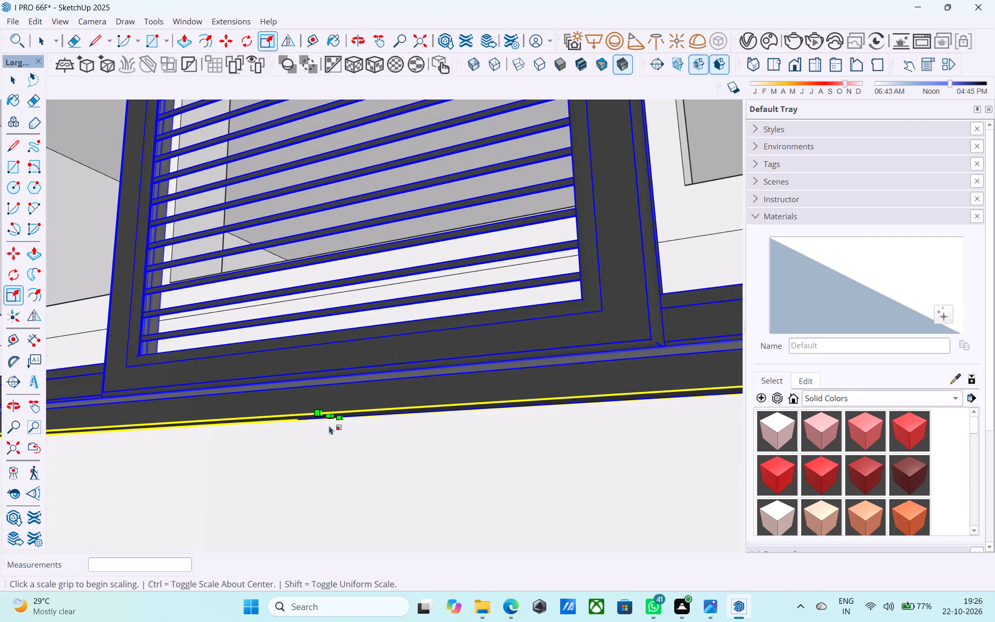
left_click(330, 412)
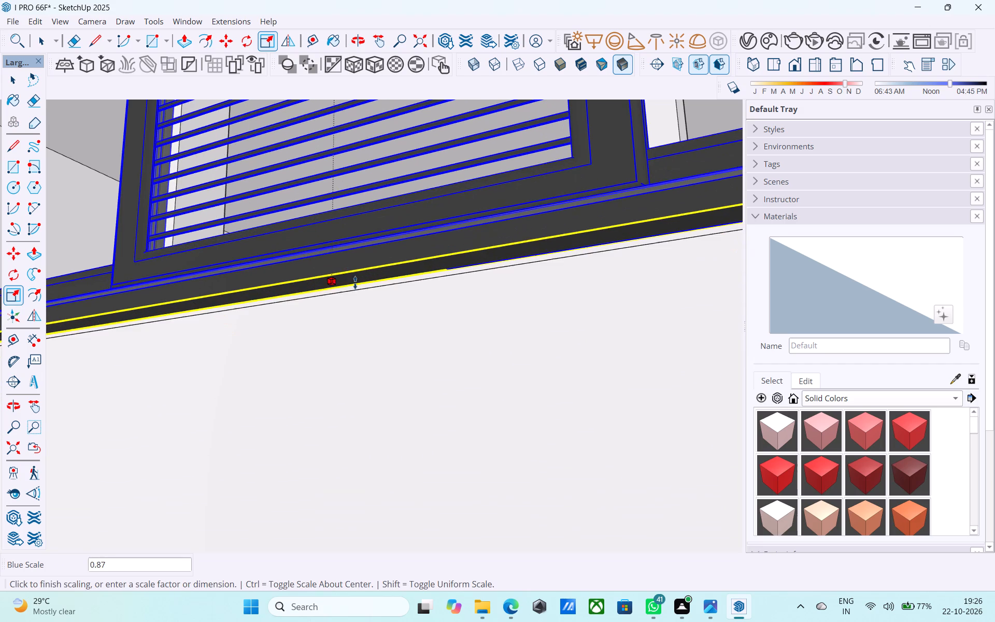
left_click(357, 287)
Scale the first-floor window frame's width by about 1.29 to reach the far side of its opening.
scroll(363, 302, "down", 2)
middle_click_drag(366, 306, 448, 416)
scroll(453, 417, "down", 9)
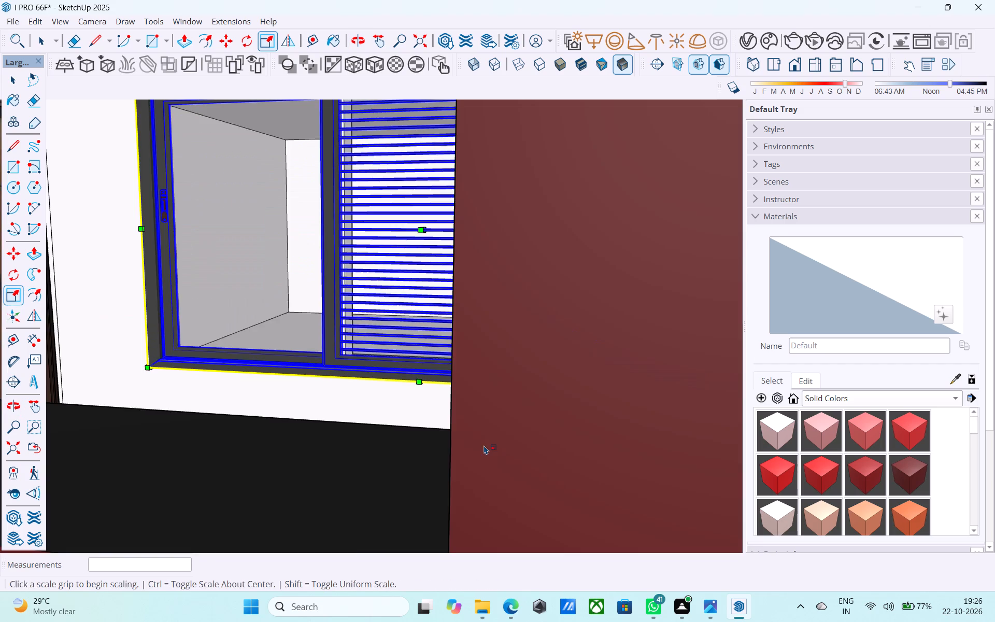
scroll(484, 445, "down", 6)
middle_click_drag(491, 436, 544, 422)
scroll(428, 397, "down", 20)
scroll(428, 397, "down", 5)
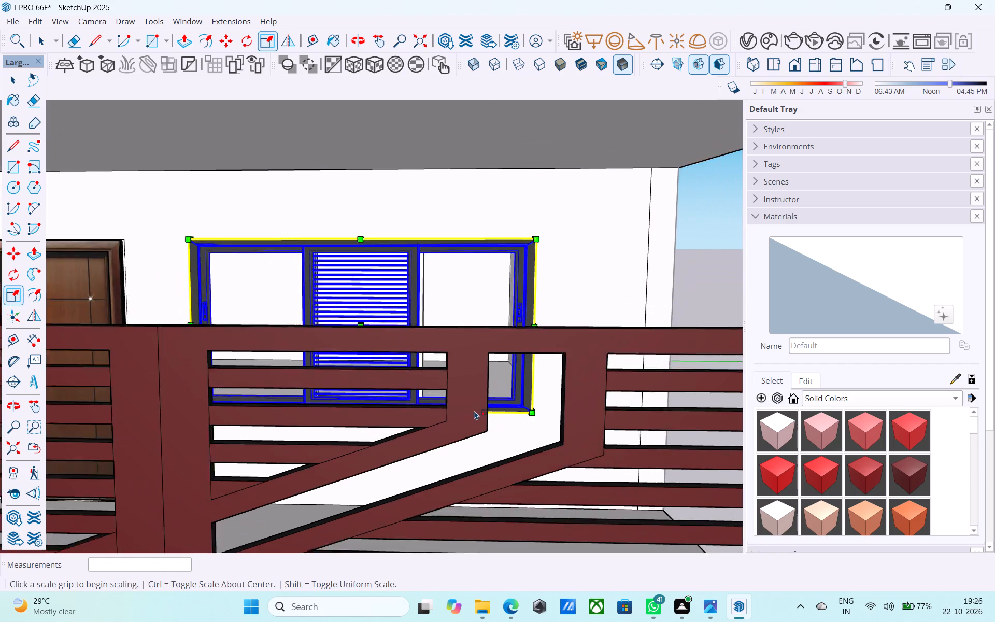
scroll(474, 411, "down", 20)
scroll(474, 411, "down", 9)
middle_click_drag(502, 359, 440, 493, "shift")
scroll(475, 466, "up", 5)
middle_click_drag(448, 462, 407, 437)
key("space")
scroll(413, 426, "up", 7)
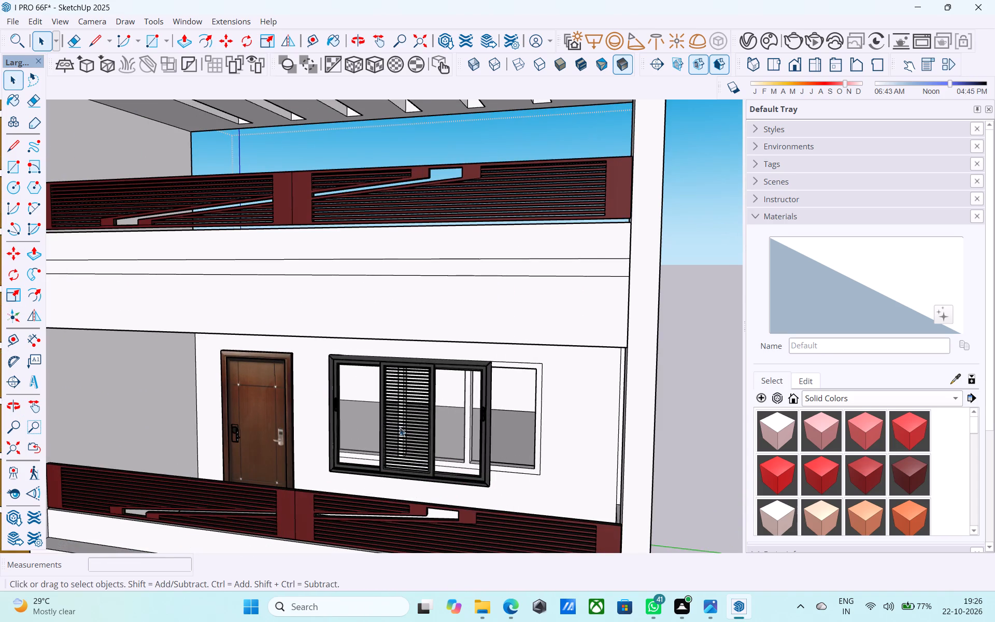
left_click(401, 429)
middle_click_drag(405, 429, 393, 429)
key("s")
scroll(456, 415, "up", 7)
middle_click_drag(481, 439, 351, 420)
middle_click_drag(567, 422, 526, 423)
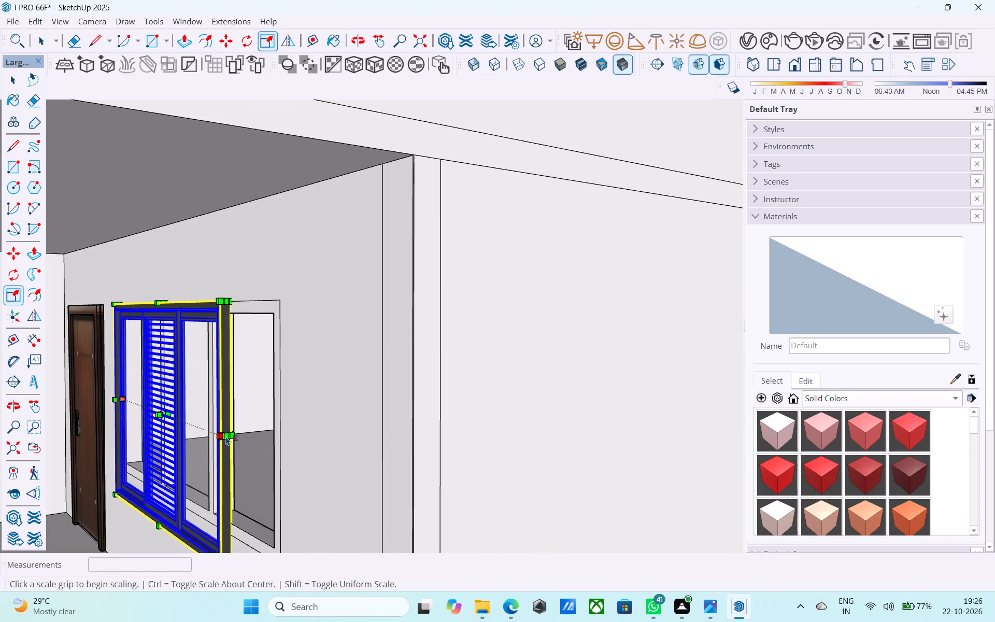
left_click(229, 436)
left_click(281, 398)
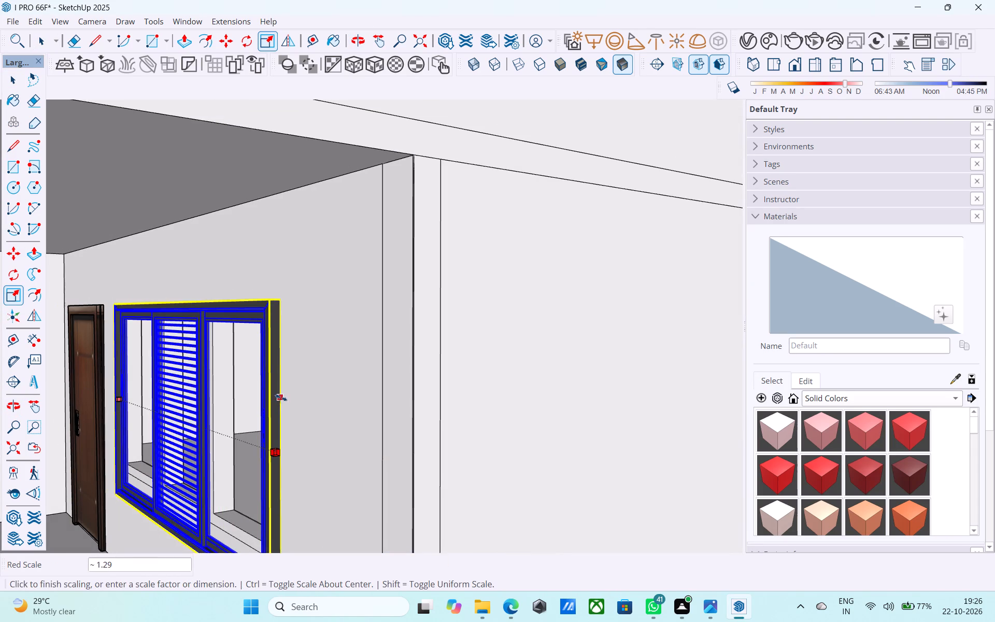
Reduce the first-floor window frame's height to match the bottom edge of its opening.
scroll(350, 349, "down", 5)
middle_click_drag(312, 408, 419, 382)
scroll(441, 369, "down", 4)
scroll(233, 456, "down", 1)
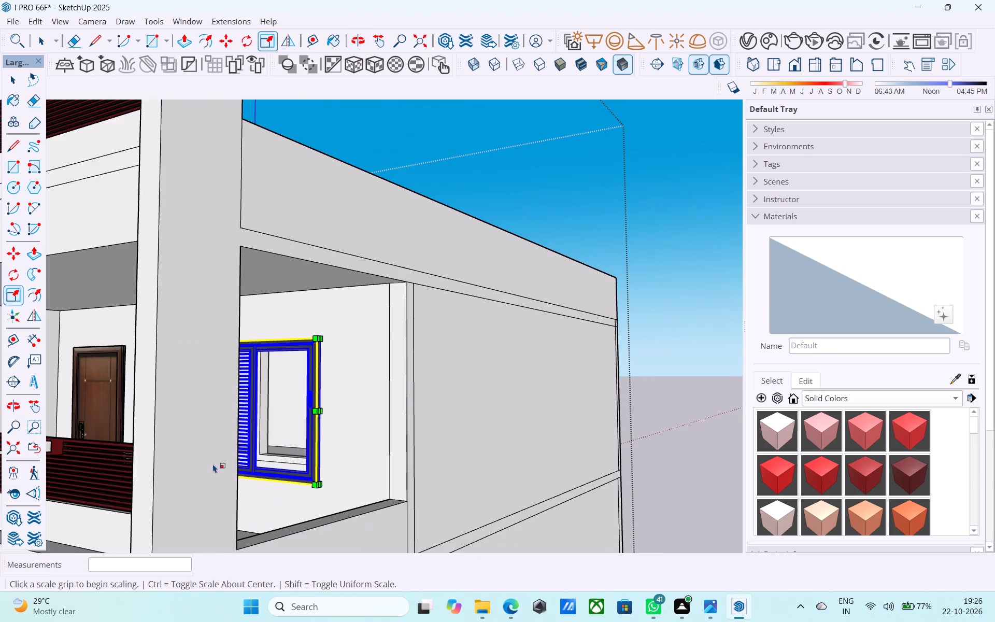
middle_click_drag(213, 464, 404, 502)
scroll(405, 503, "down", 1)
scroll(239, 513, "up", 5)
middle_click_drag(274, 490, 121, 484)
scroll(376, 418, "down", 4)
middle_click_drag(355, 433, 277, 432)
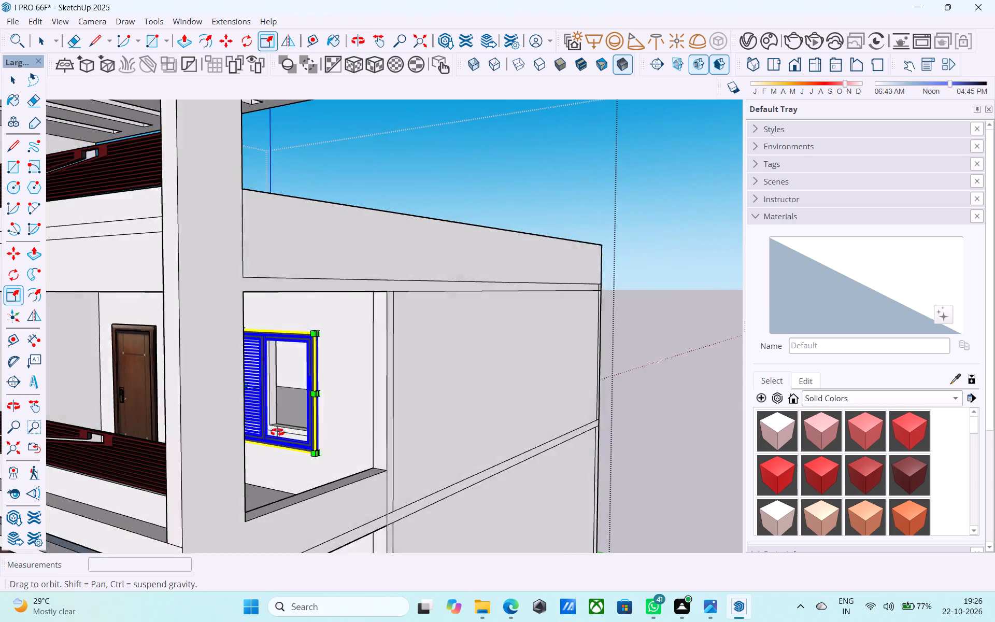
middle_click_drag(277, 432, 257, 431)
scroll(229, 448, "up", 12)
middle_click_drag(246, 449, 276, 425)
scroll(268, 427, "up", 8)
middle_click_drag(291, 437, 287, 415)
scroll(291, 437, "up", 1)
left_click(268, 364)
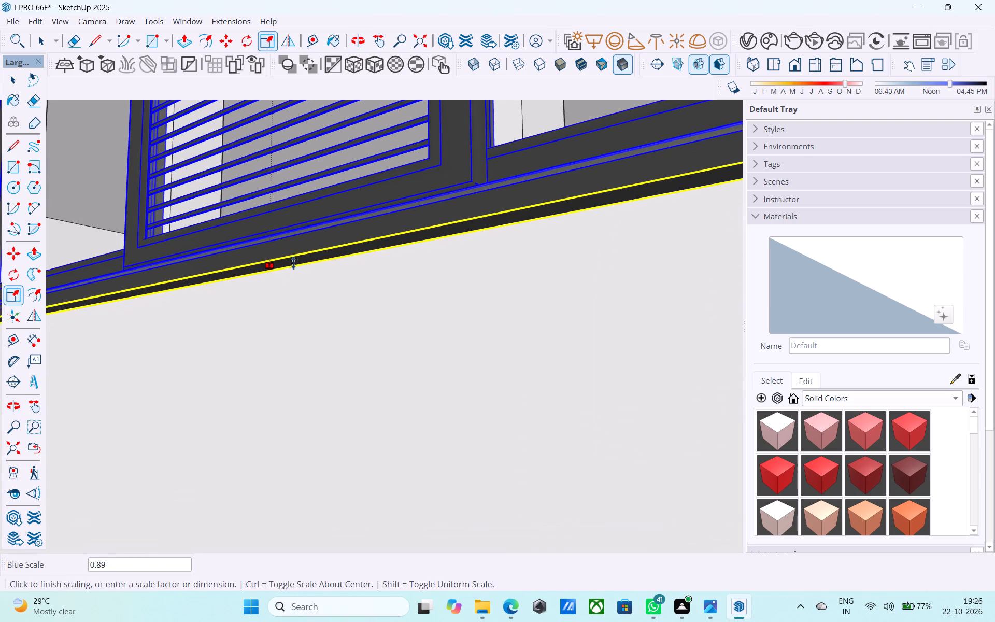
left_click(296, 253)
key("space")
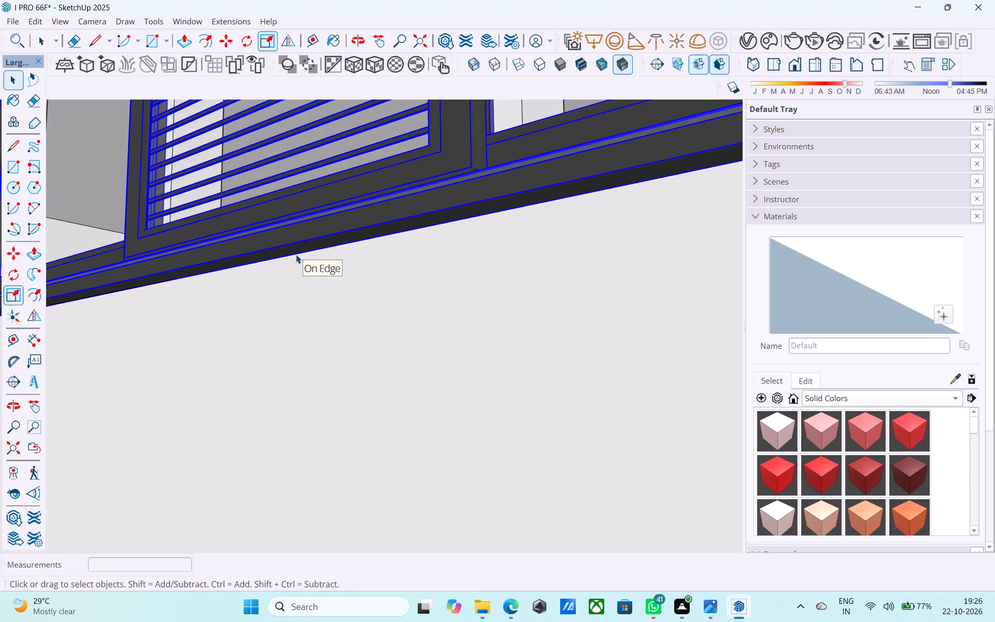
Deselect the first-floor window frame and save the model, purging its unused items.
middle_click_drag(238, 280, 187, 298)
scroll(199, 298, "down", 20)
scroll(199, 298, "down", 6)
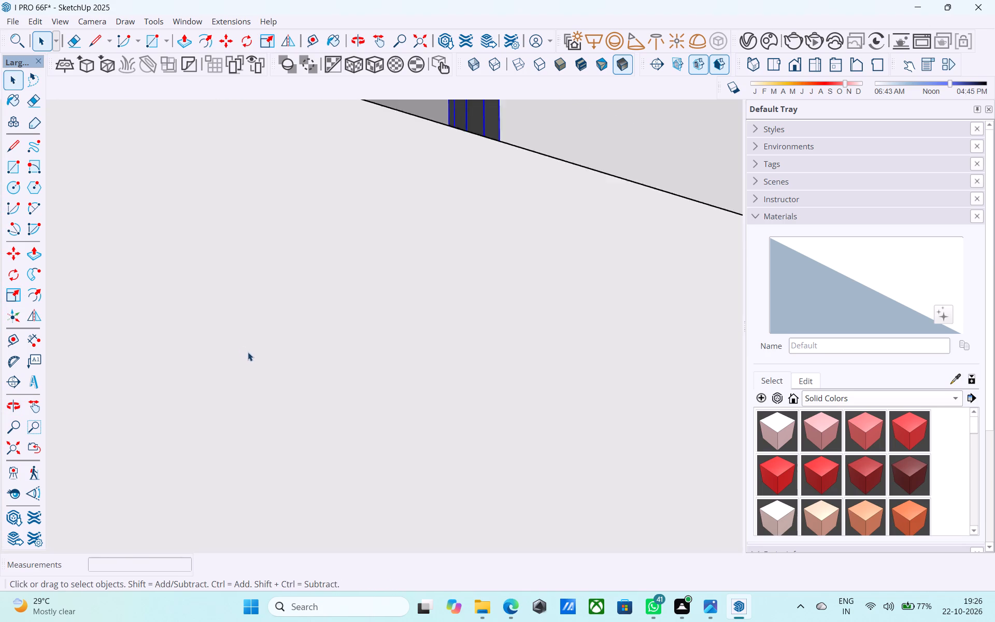
scroll(248, 352, "down", 17)
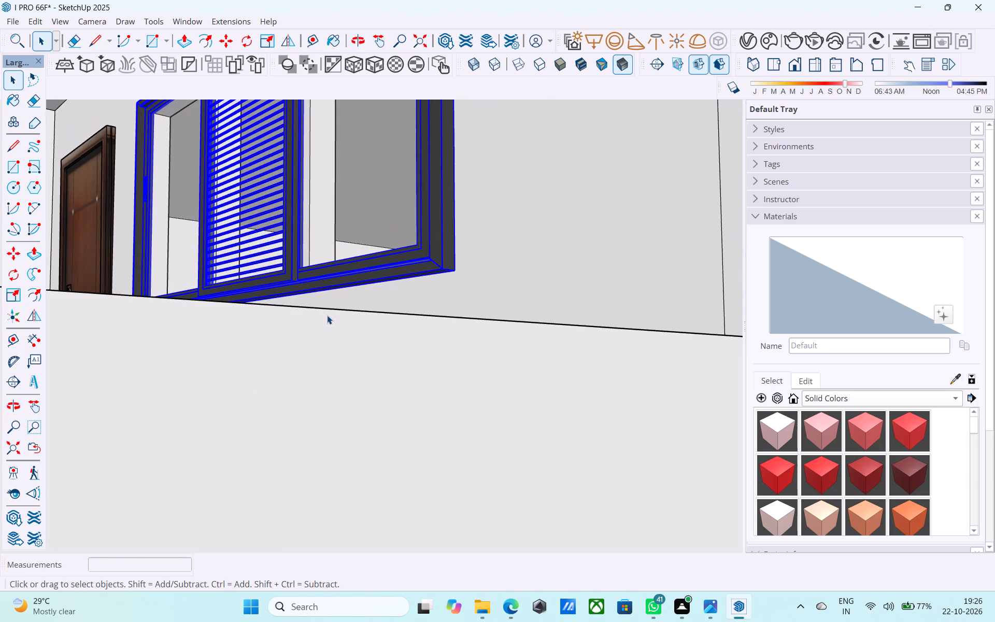
scroll(346, 355, "down", 20)
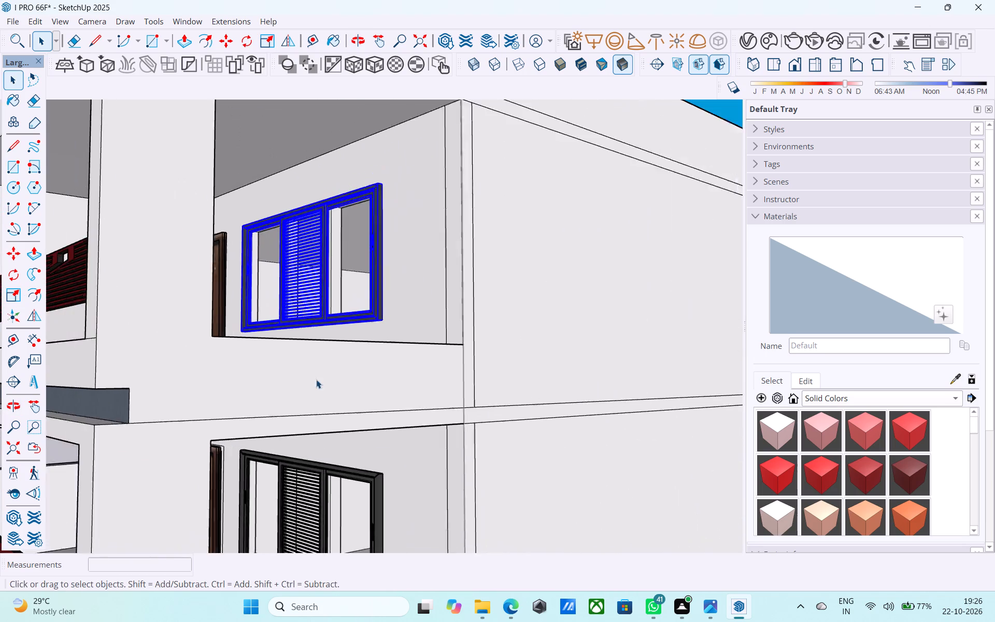
scroll(316, 379, "down", 3)
middle_click_drag(314, 378, 390, 399)
scroll(388, 386, "down", 6)
middle_click_drag(374, 380, 503, 426)
left_click(567, 390)
scroll(455, 434, "down", 7)
middle_click_drag(451, 424, 493, 364)
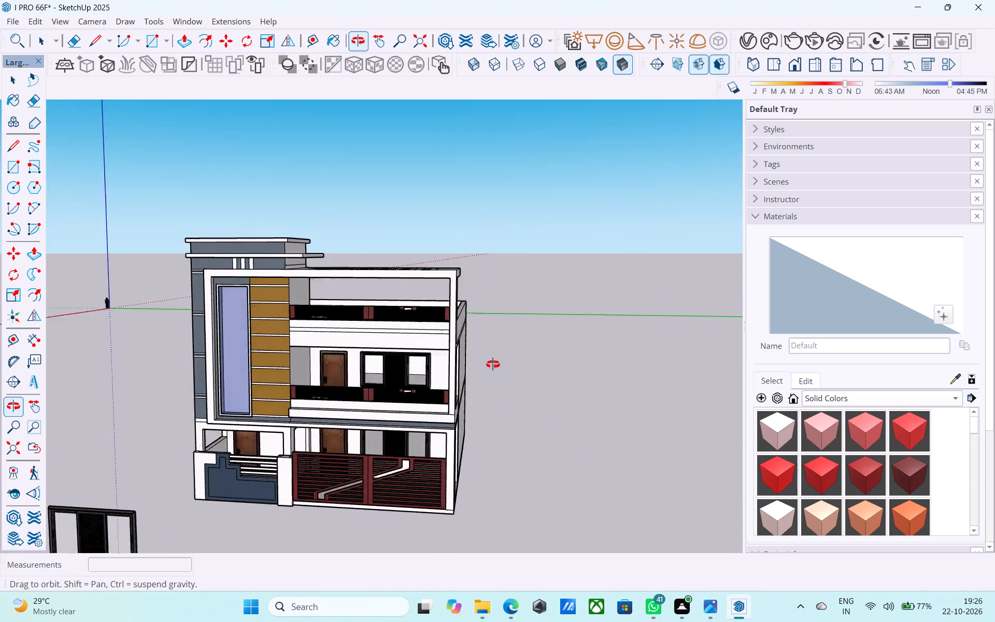
middle_click_drag(493, 364, 495, 363)
scroll(437, 366, "up", 1)
key("ctrl+s")
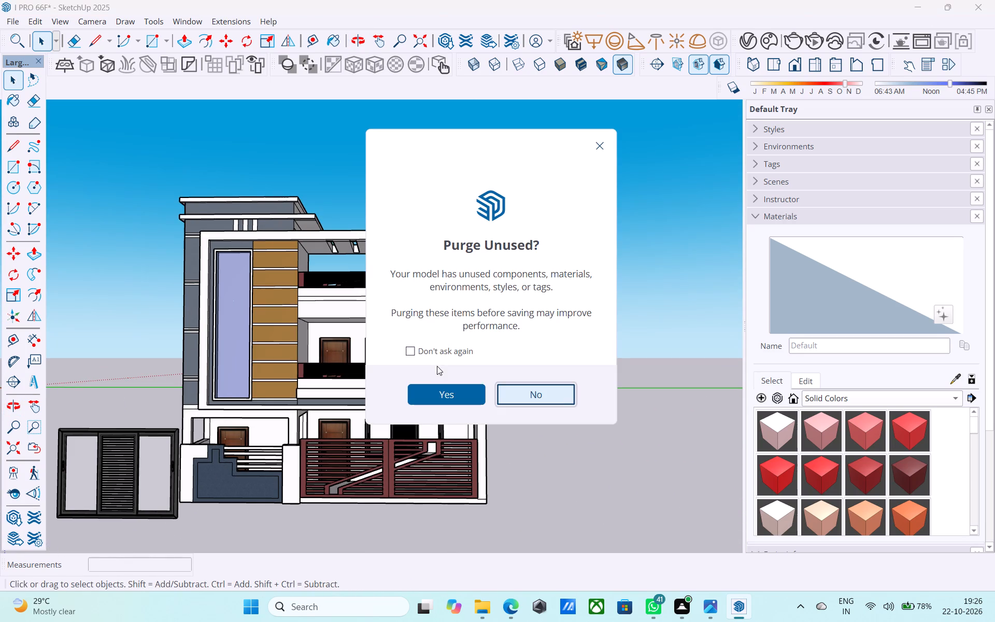
left_click(440, 391)
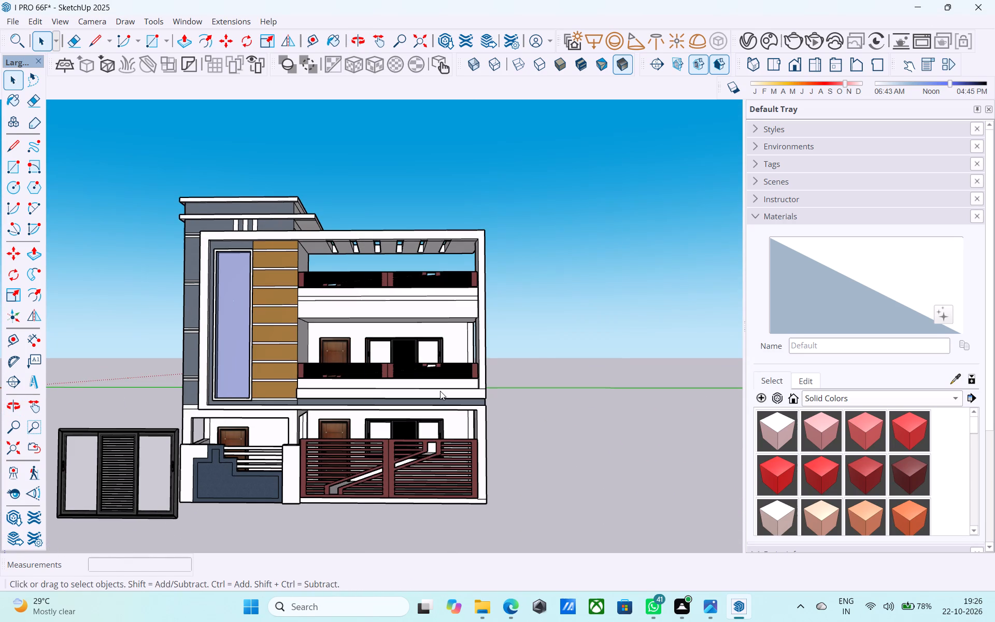
Save the house model again with the full front facade in view.
scroll(386, 376, "down", 2)
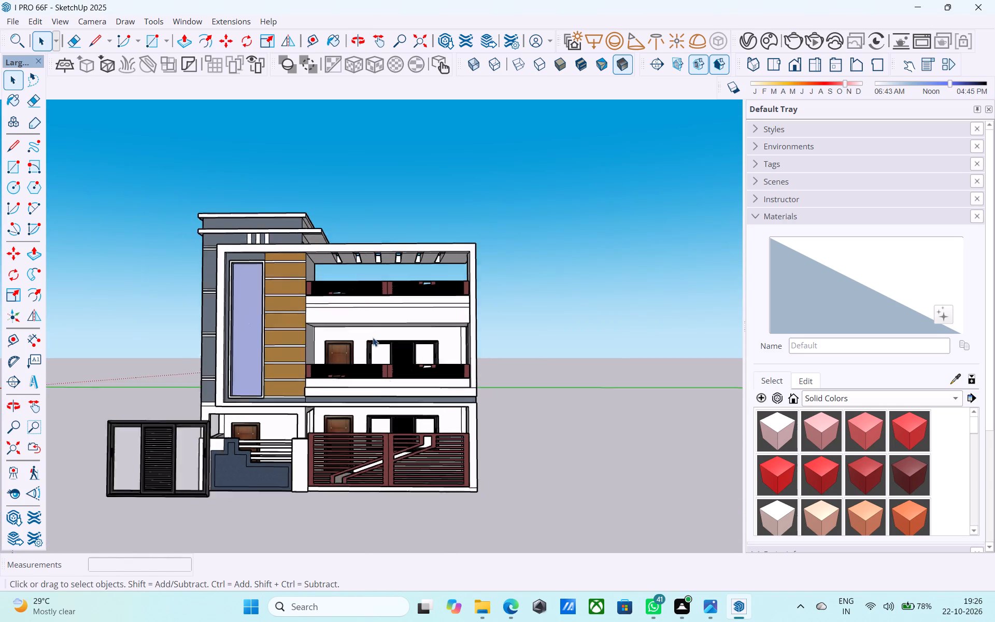
scroll(373, 337, "down", 2)
middle_click_drag(368, 326, 385, 415)
scroll(385, 415, "up", 5)
middle_click_drag(387, 396, 390, 368)
middle_click_drag(390, 370, 414, 405)
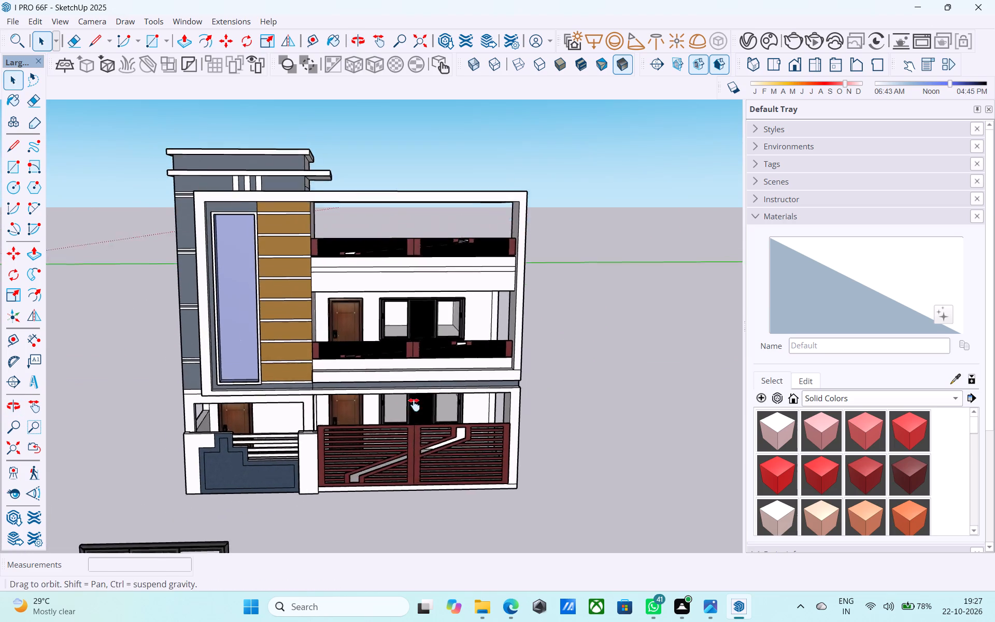
middle_click_drag(414, 405, 391, 392)
key("ctrl+s")
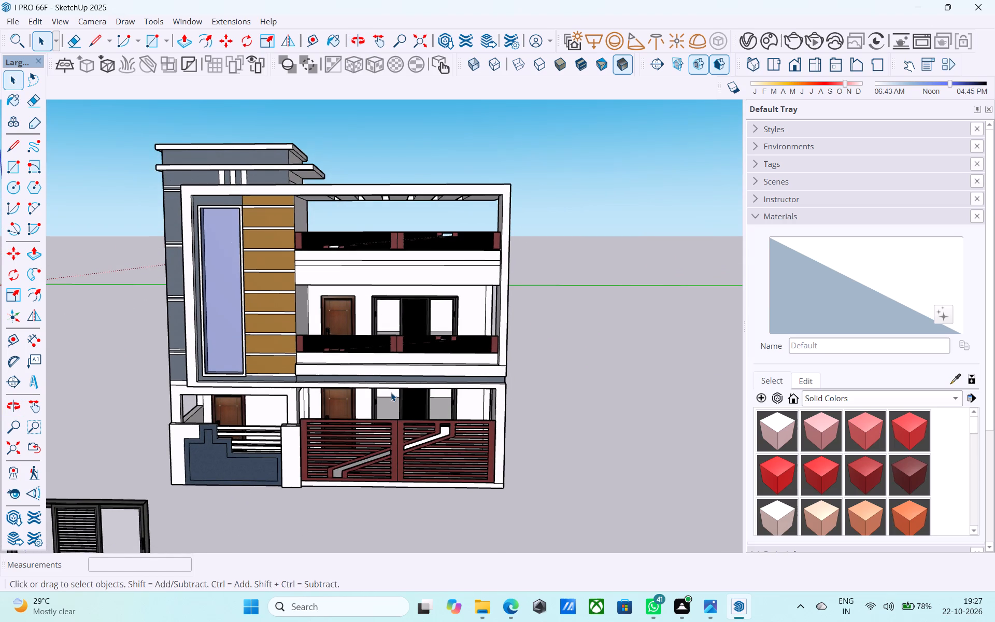
Inside the house group, draw a 5' vertical line from the front pillar's inner base midpoint, closing it with a 6" line to the outer edge.
key("space")
middle_click_drag(398, 378, 397, 378)
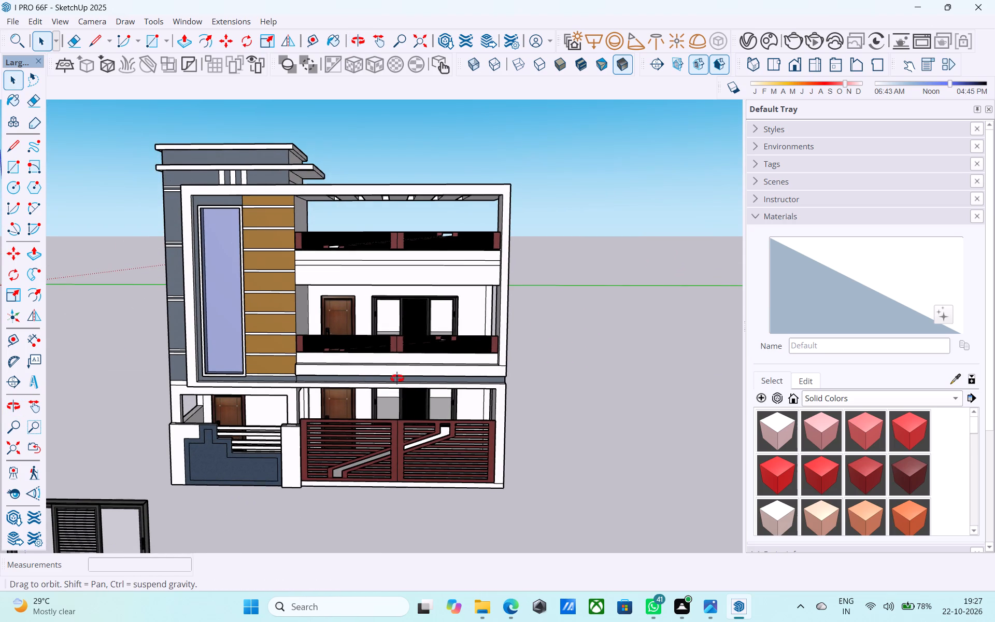
middle_click_drag(397, 378, 273, 440)
middle_click_drag(328, 417, 223, 397)
scroll(232, 395, "up", 4)
middle_click_drag(258, 382, 311, 304)
scroll(305, 310, "down", 6)
middle_click_drag(330, 363, 236, 403)
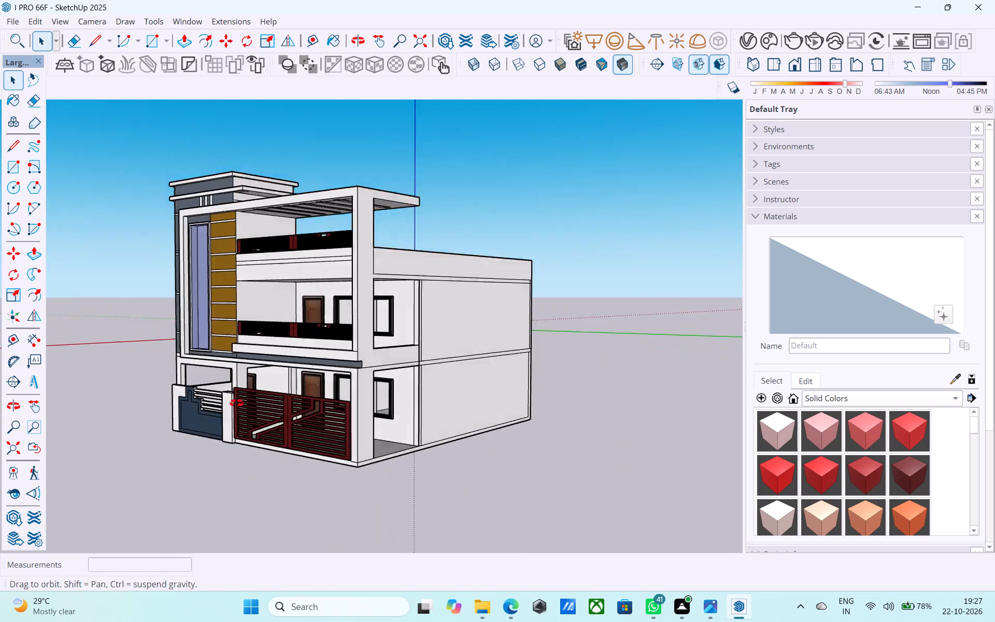
middle_click_drag(236, 403, 0, 409)
scroll(182, 441, "up", 6)
middle_click_drag(258, 453, 154, 498)
scroll(200, 474, "up", 7)
scroll(299, 394, "down", 2)
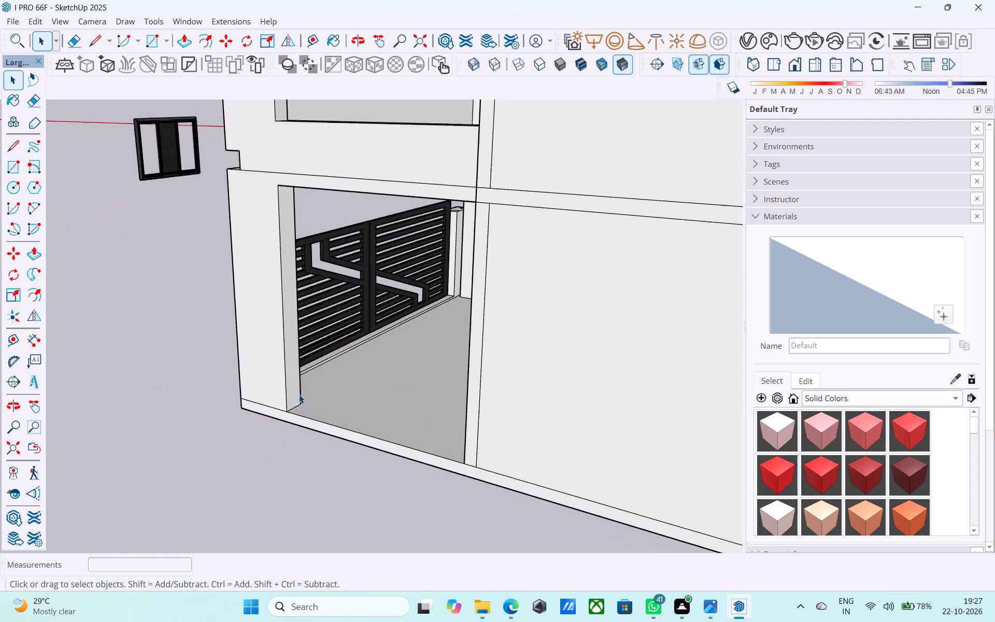
scroll(299, 394, "down", 1)
scroll(295, 416, "up", 4)
key("l")
middle_click_drag(297, 403, 298, 416, "shift")
scroll(298, 416, "up", 1)
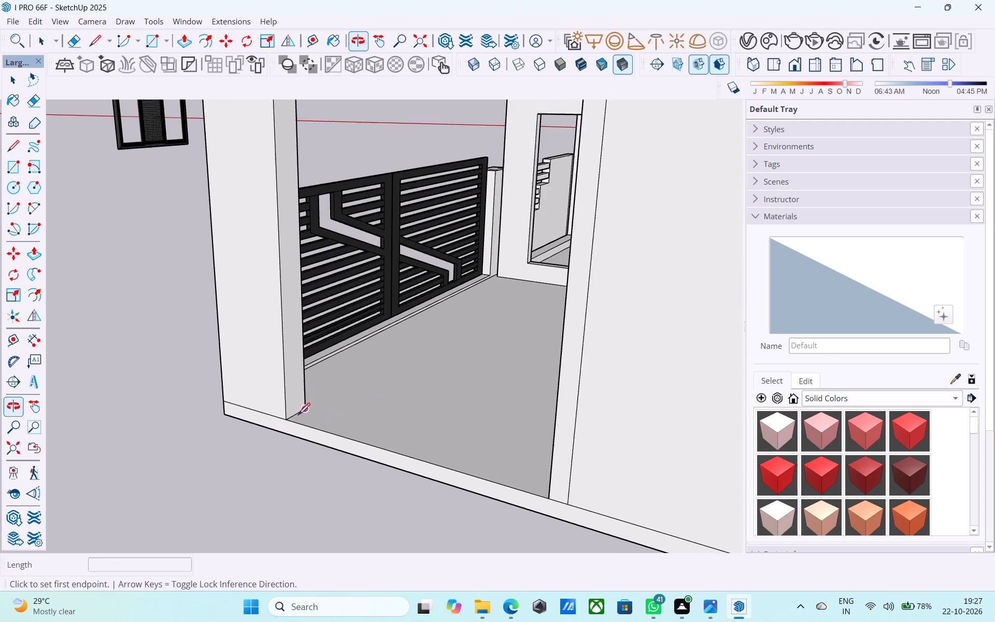
scroll(298, 416, "up", 5)
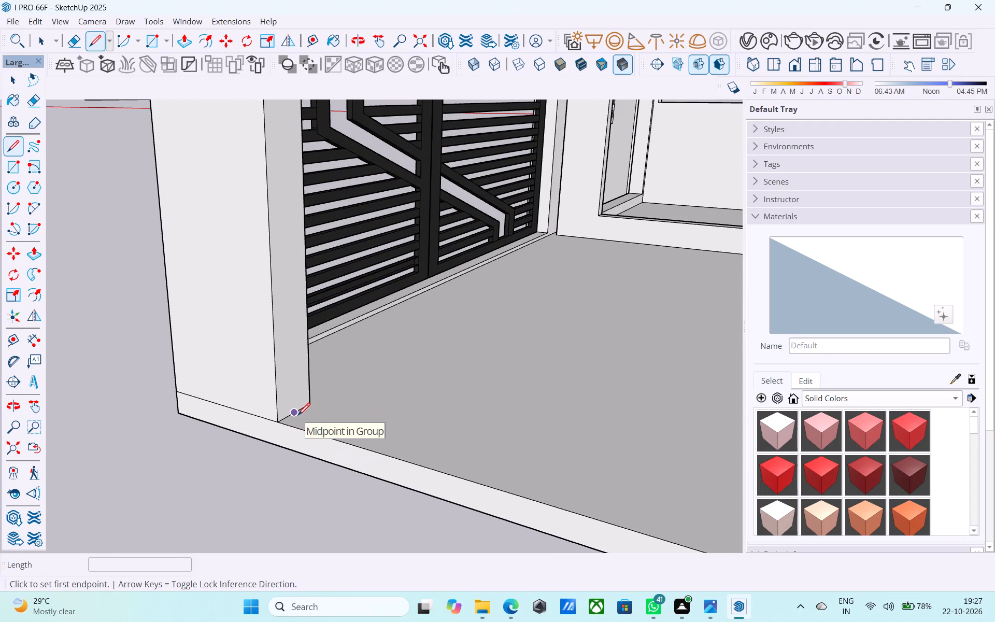
double_click(298, 416)
key("space")
double_click(298, 416)
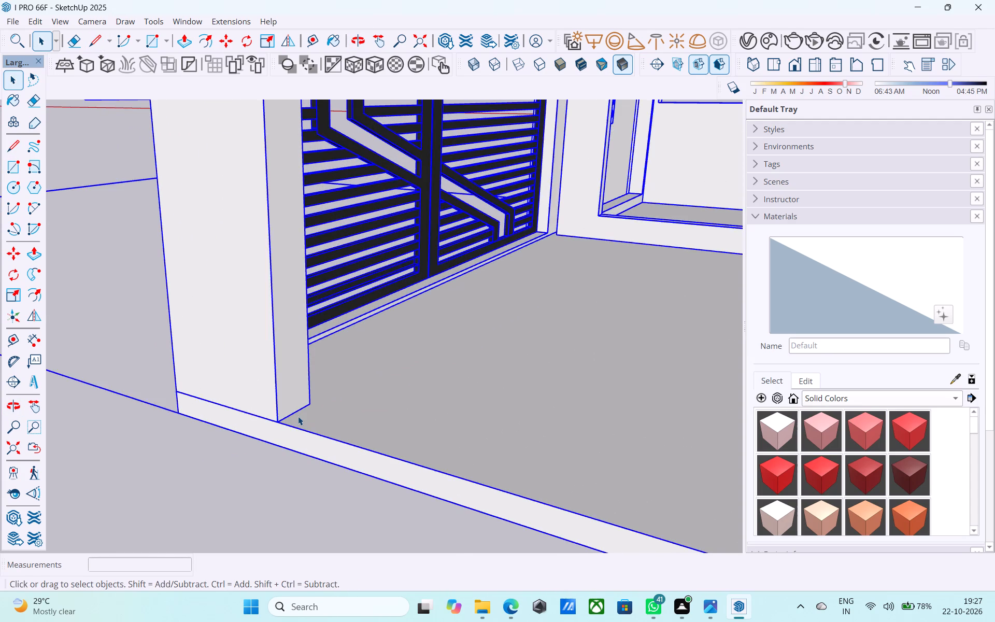
key("l")
left_click(296, 416)
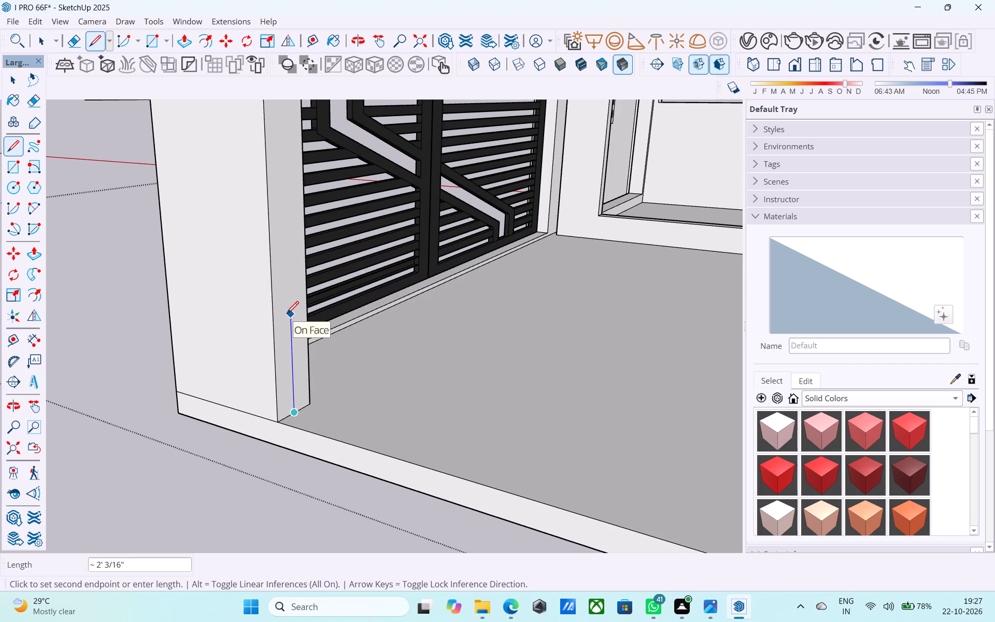
type("3'")
key("Return")
type("5'")
key("Return")
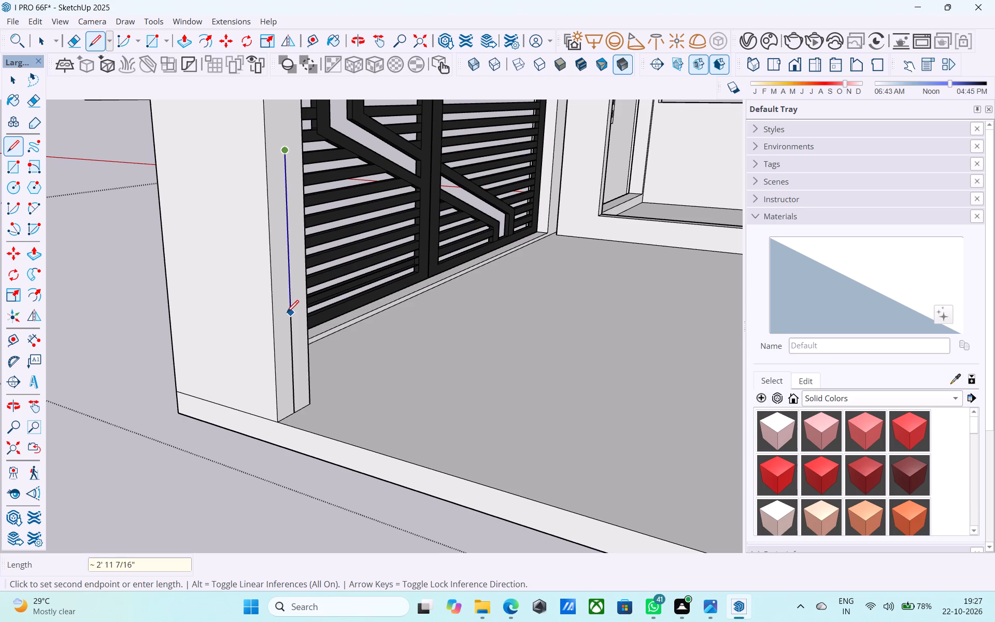
left_click(268, 158)
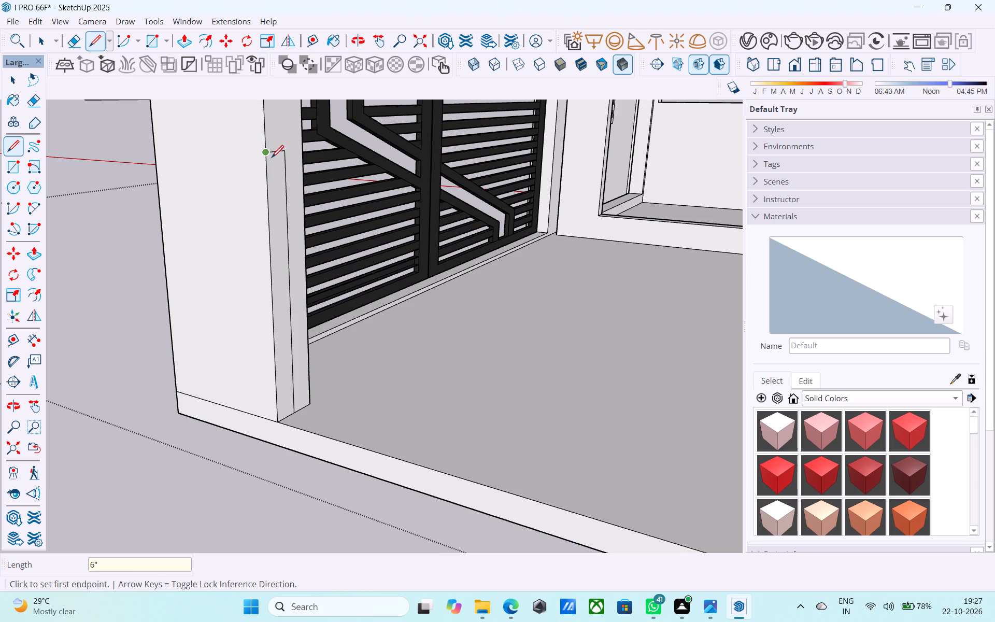
key("space")
Copy the 5' vertical line 6" over to the pillar's outer edge.
middle_click_drag(281, 187, 262, 196)
key("l")
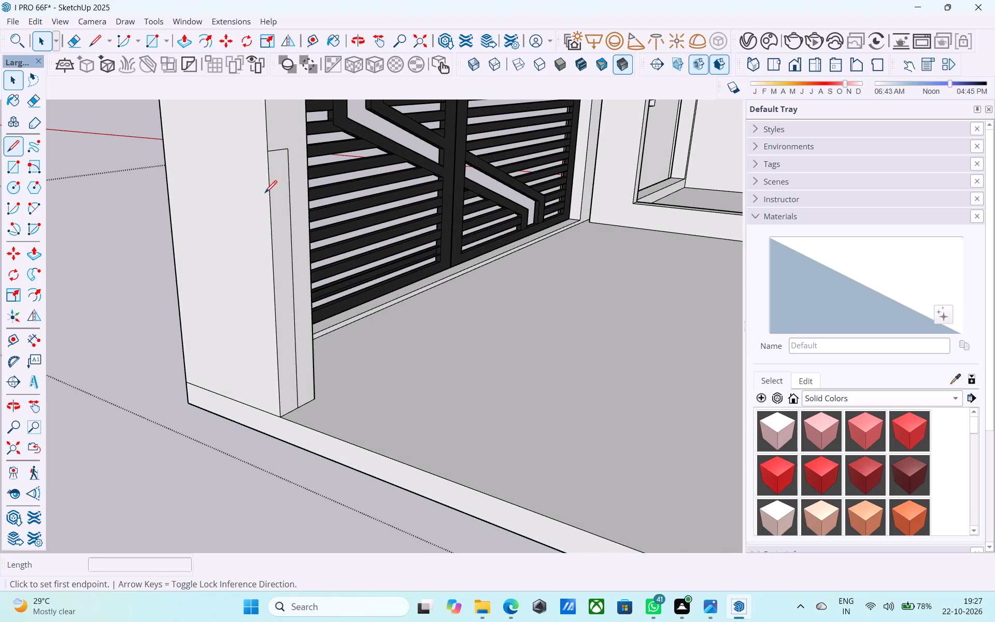
key("space")
left_click(292, 195)
key("m")
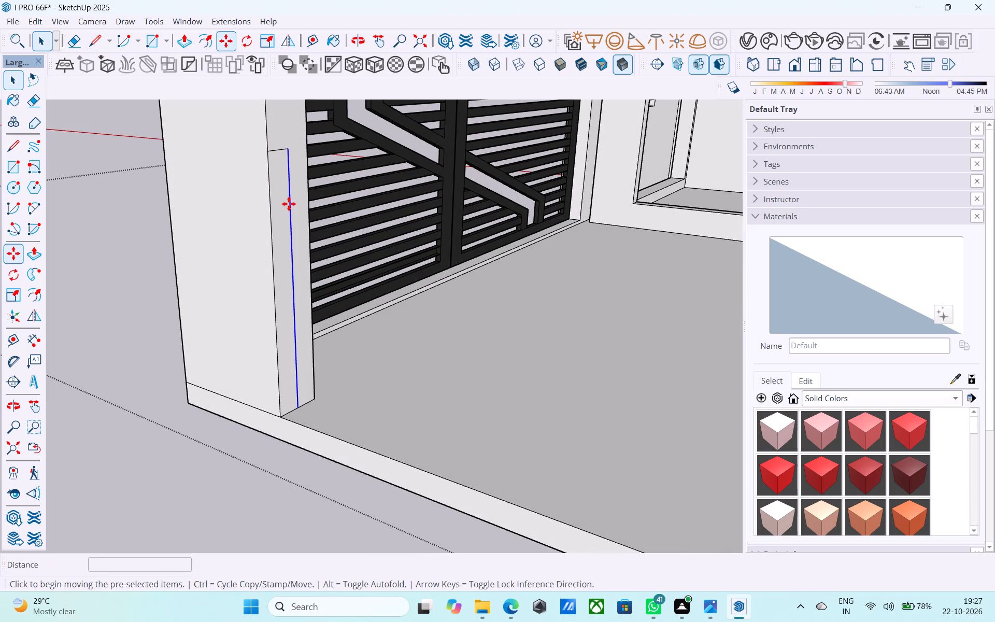
left_click(301, 407)
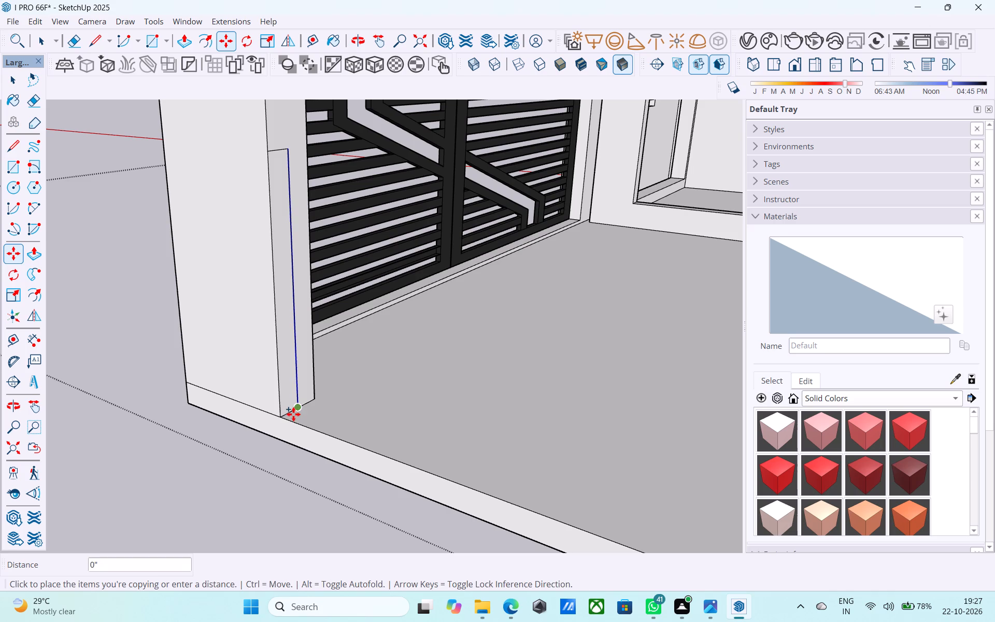
scroll(290, 415, "up", 3)
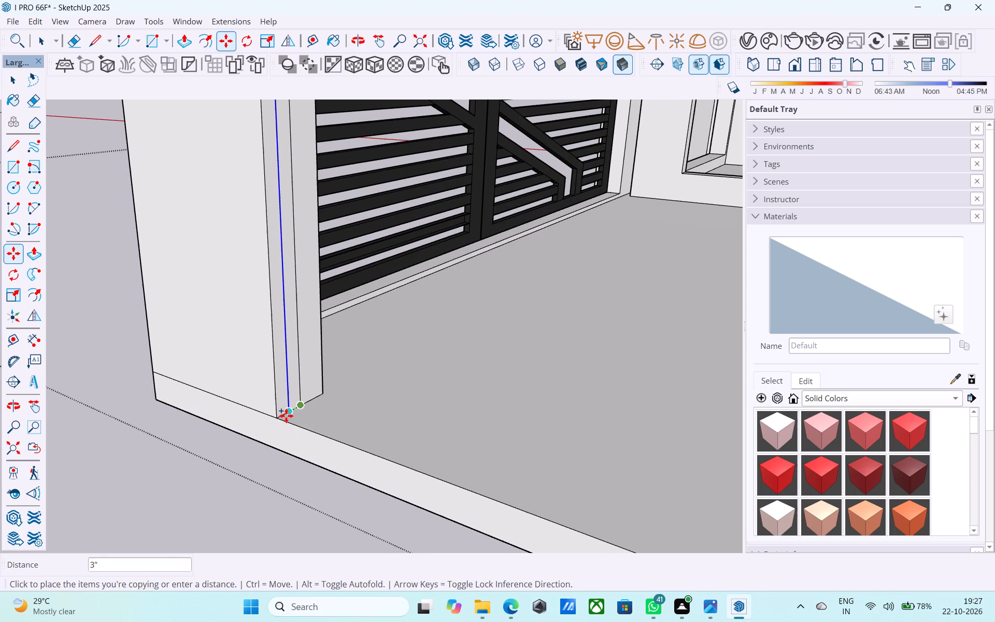
type("6\"")
key("Return")
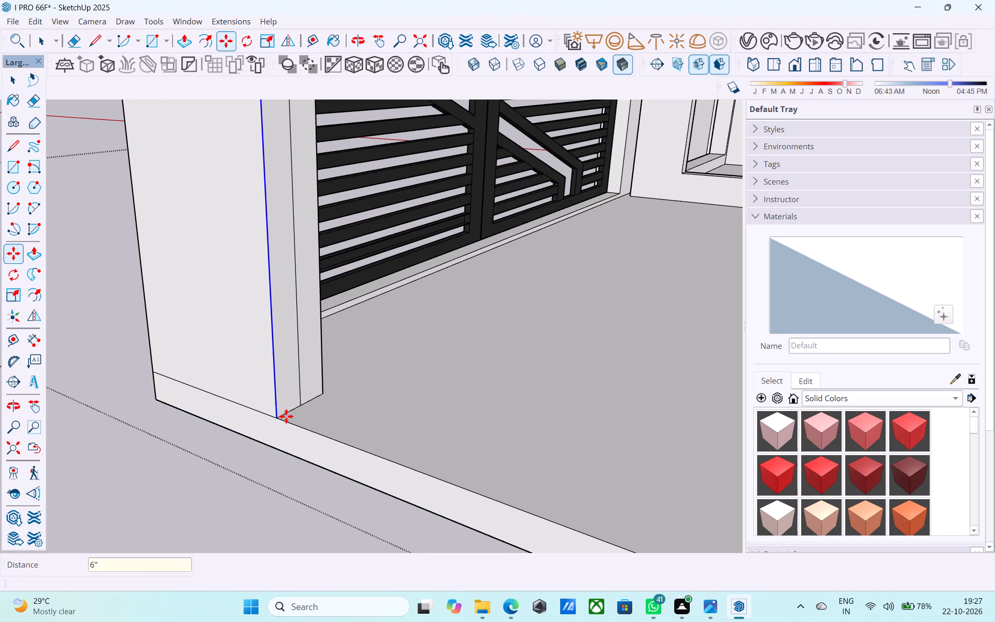
scroll(321, 406, "down", 7)
key("space")
Extrude the 5' high strip 8' 9" across the ground-floor side opening to form a low wall reaching the far side.
left_click(301, 339)
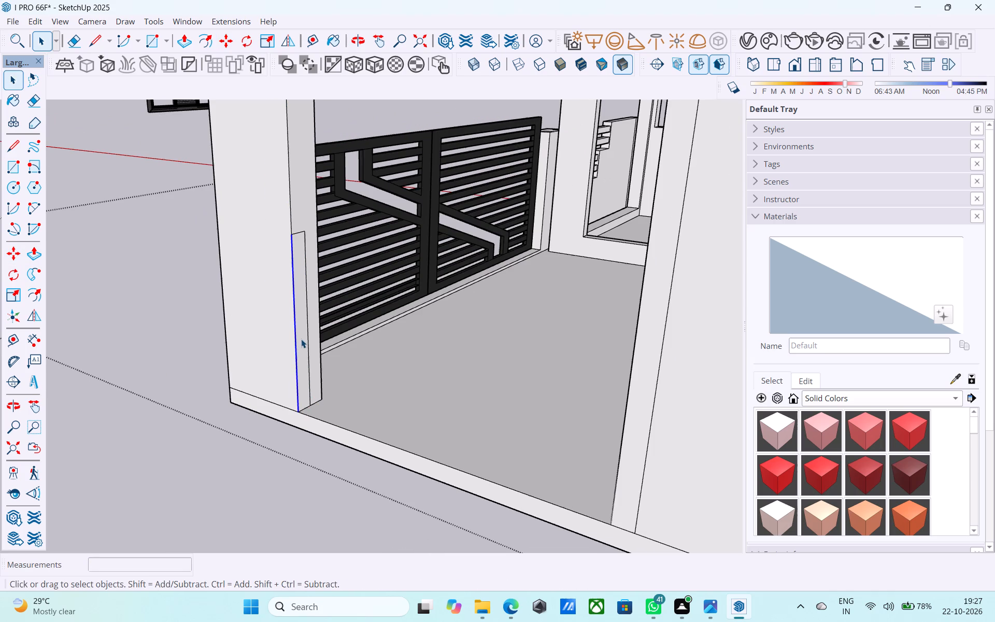
key("p")
left_click(298, 339)
scroll(308, 343, "down", 4)
middle_click_drag(318, 342, 422, 340)
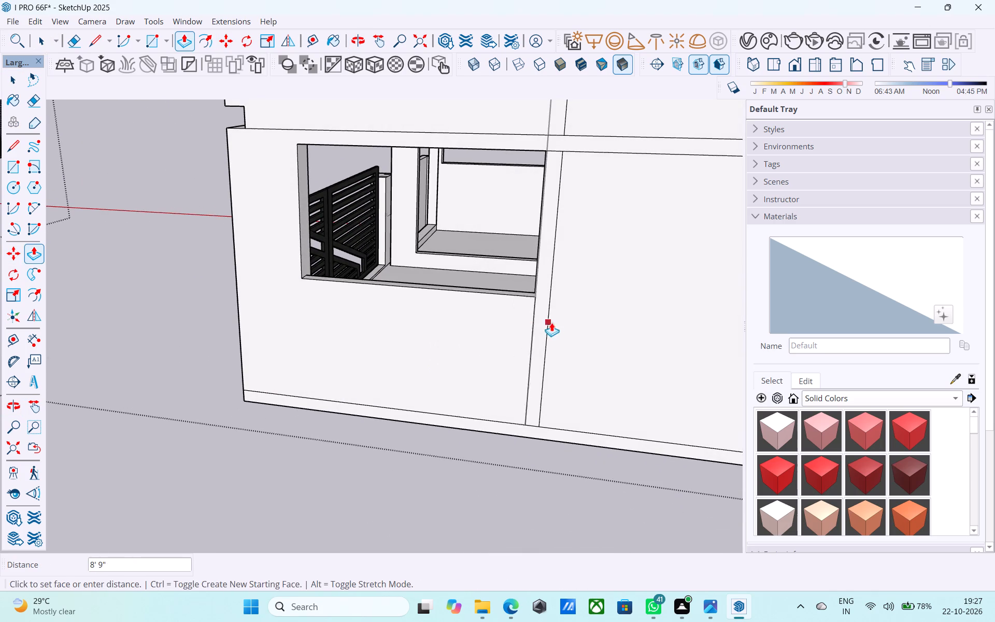
left_click(557, 321)
Save the house model with the new side wall.
middle_click_drag(528, 332, 692, 313)
scroll(689, 309, "down", 5)
middle_click_drag(402, 375, 645, 370)
scroll(581, 350, "down", 5)
middle_click_drag(430, 362, 565, 318)
scroll(338, 364, "down", 7)
middle_click_drag(322, 475, 336, 547)
scroll(367, 252, "up", 9)
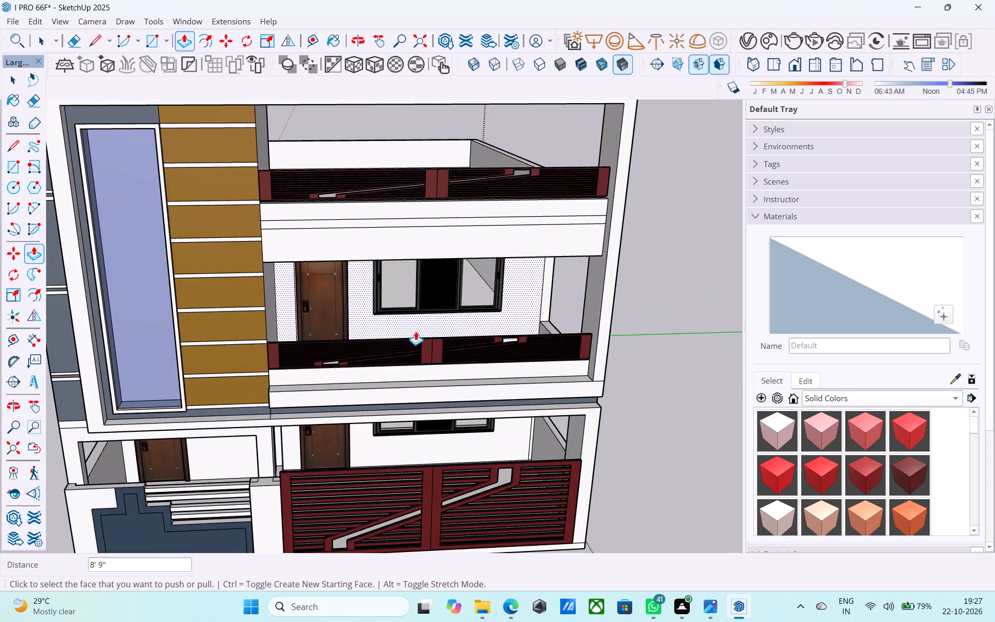
middle_click_drag(416, 331, 252, 350)
key("ctrl+s")
key("space")
Delete the spare window frame standing in front of the house from inside the house group.
scroll(226, 366, "down", 2)
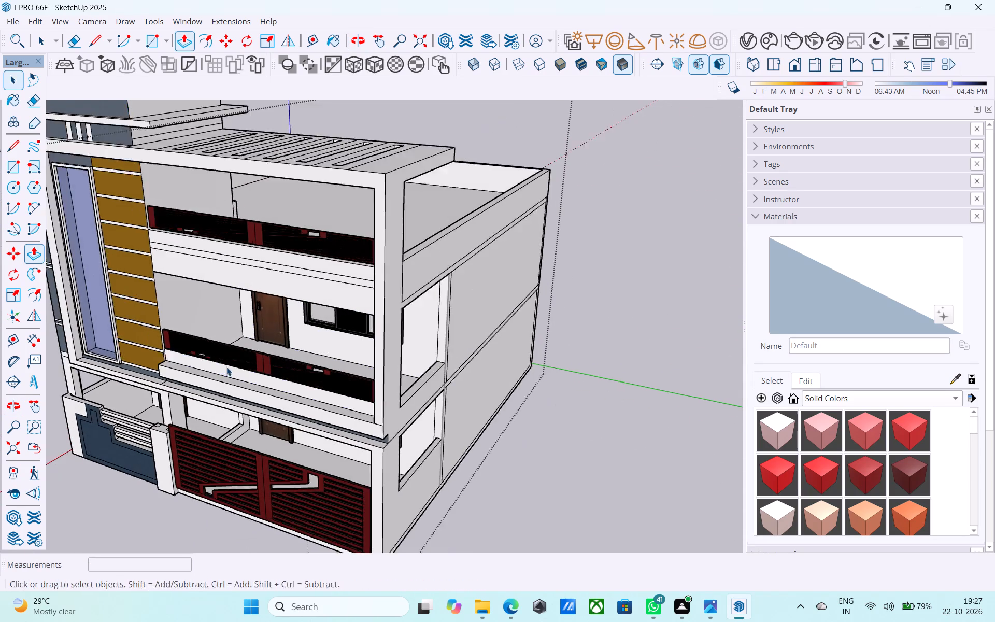
scroll(226, 367, "down", 3)
middle_click_drag(224, 372, 249, 350)
left_click(604, 305)
scroll(602, 307, "down", 6)
middle_click_drag(458, 431, 425, 428)
scroll(317, 443, "up", 1)
left_click_drag(315, 438, 236, 328)
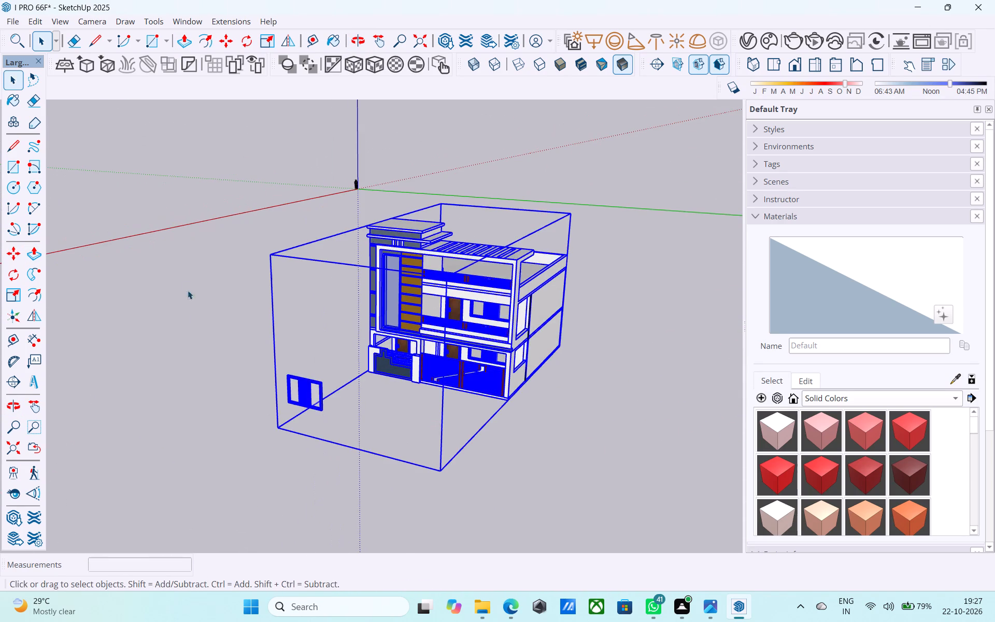
double_click(485, 324)
scroll(385, 392, "up", 2)
left_click_drag(308, 444, 245, 328)
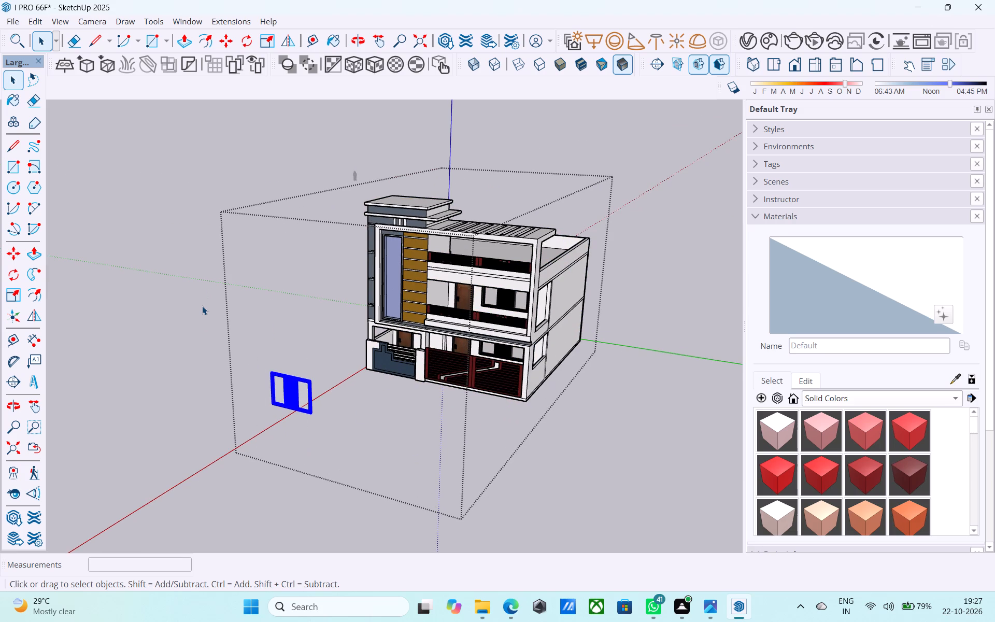
key("Delete")
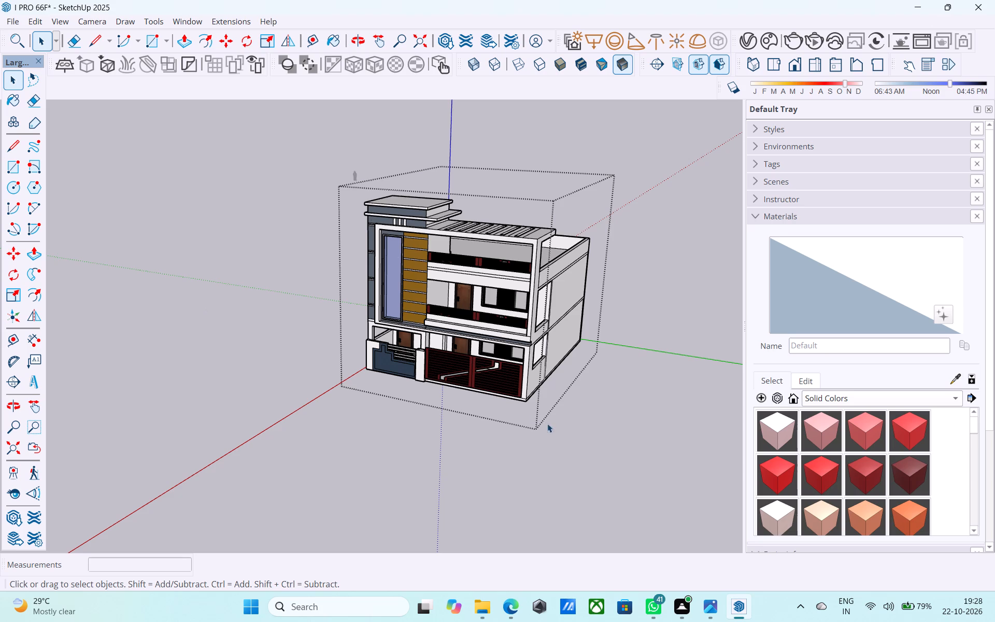
Close the house group and save the model with the full front facade in view.
scroll(470, 397, "down", 1)
middle_click_drag(446, 425, 477, 425)
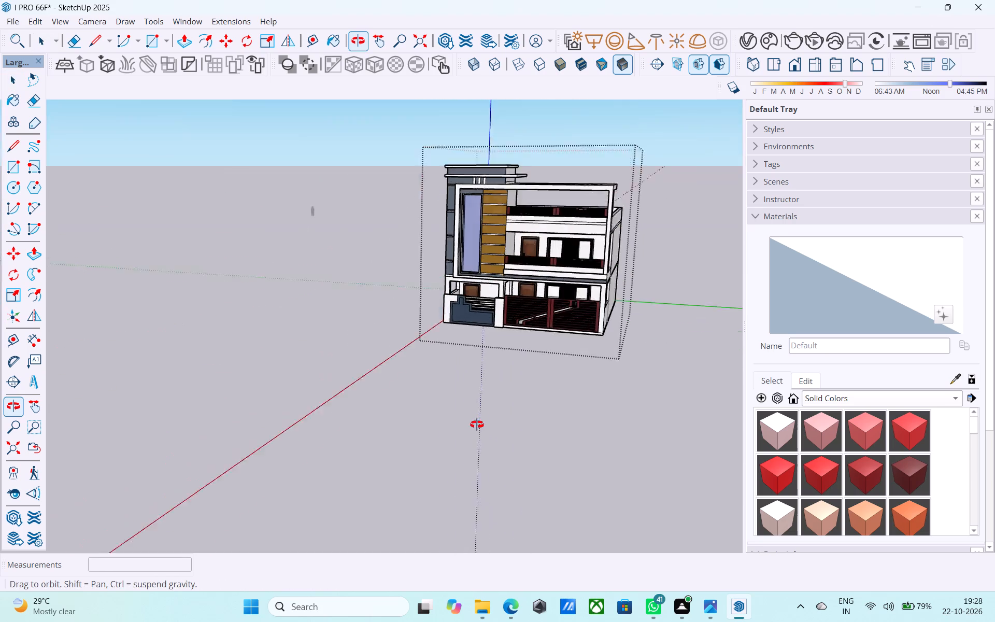
middle_click_drag(477, 425, 475, 427)
left_click(456, 432)
middle_click_drag(468, 422, 507, 392)
left_click(506, 393)
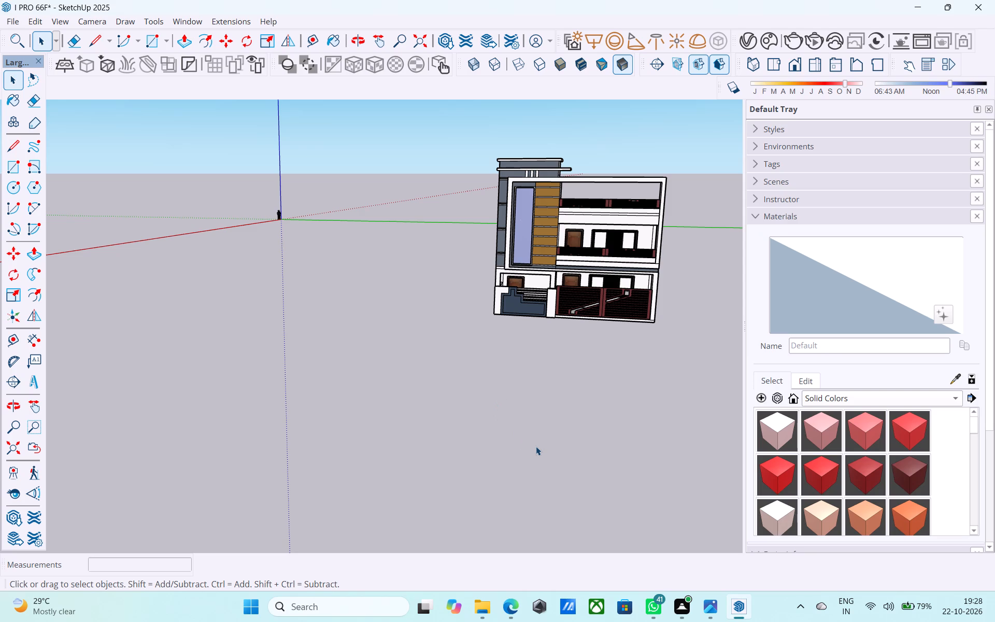
scroll(435, 279, "down", 6)
middle_click_drag(477, 299, 484, 290)
scroll(481, 292, "up", 9)
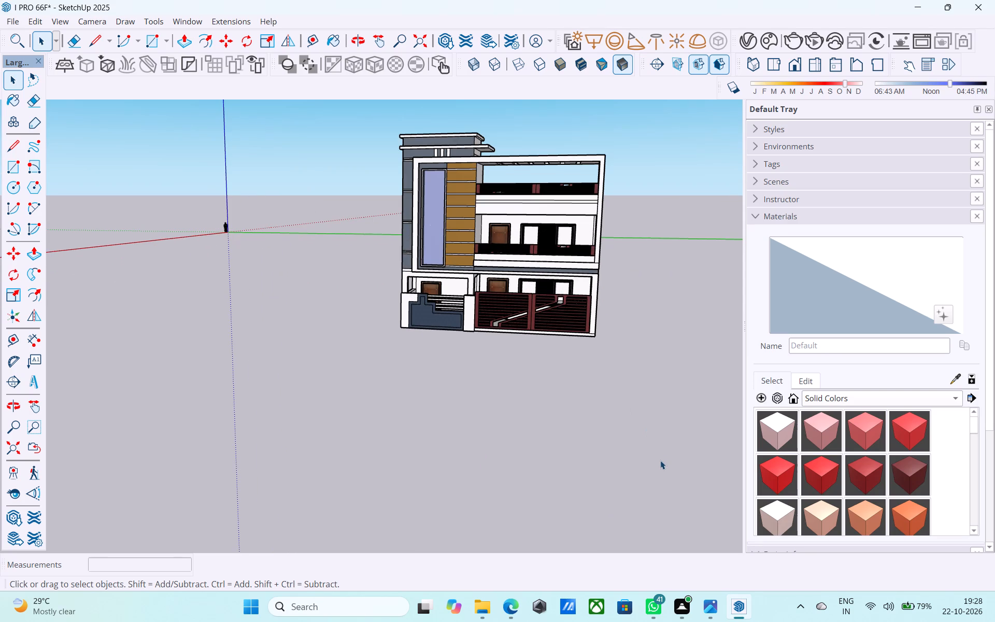
key("ctrl+s")
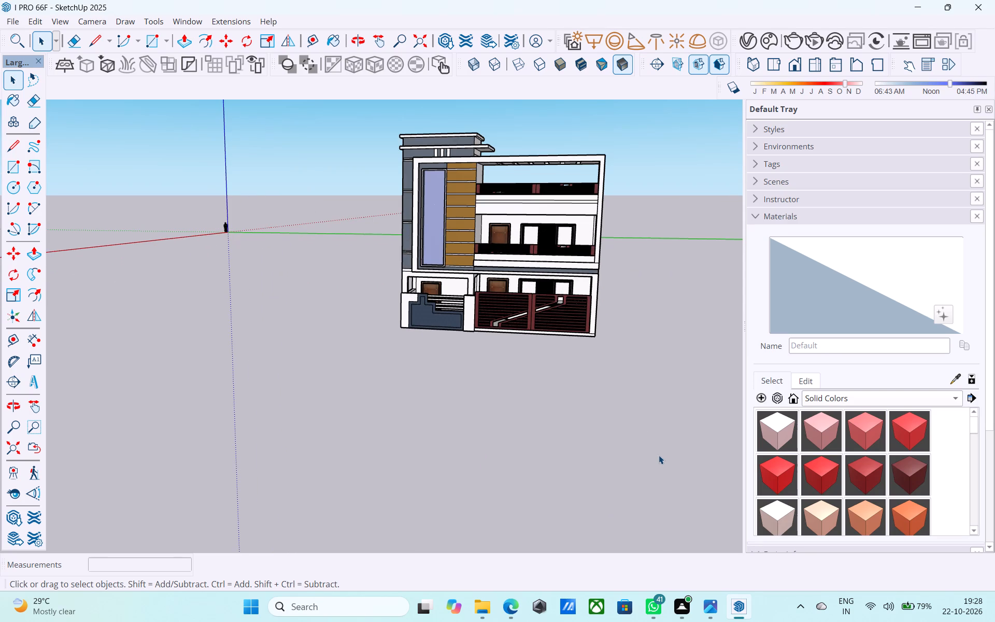